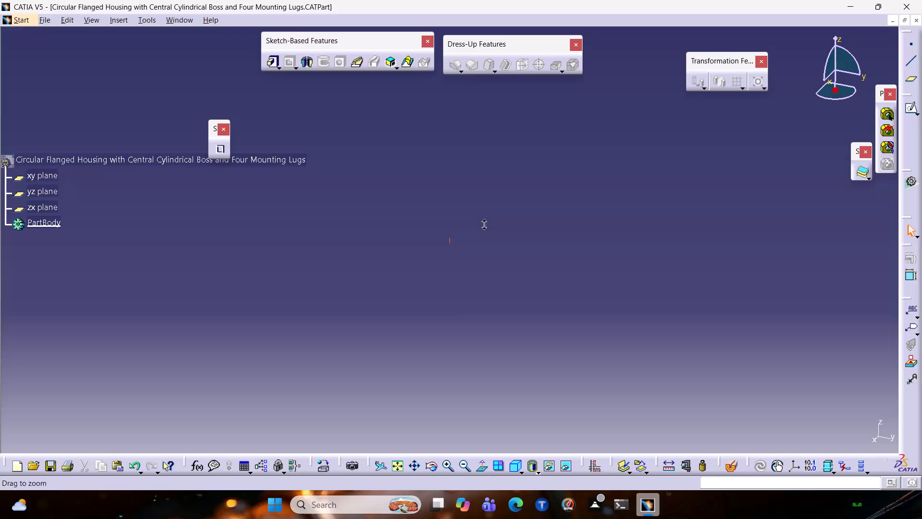
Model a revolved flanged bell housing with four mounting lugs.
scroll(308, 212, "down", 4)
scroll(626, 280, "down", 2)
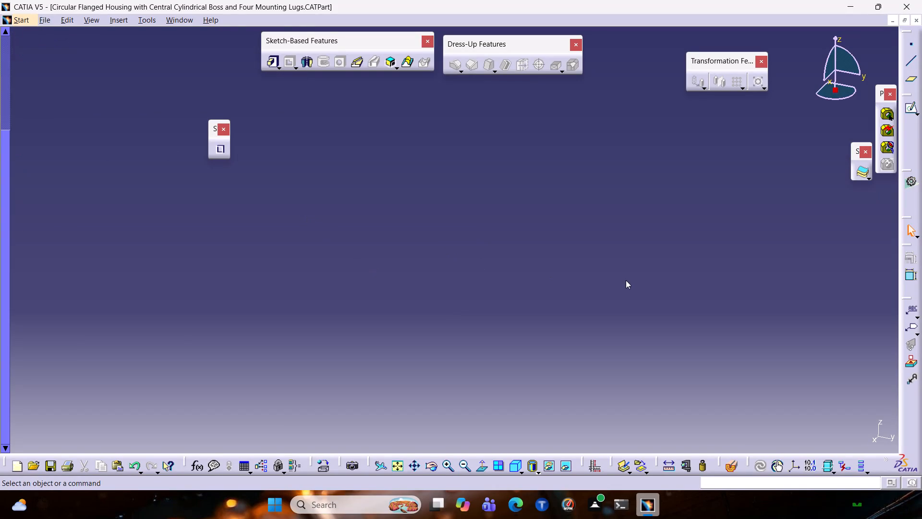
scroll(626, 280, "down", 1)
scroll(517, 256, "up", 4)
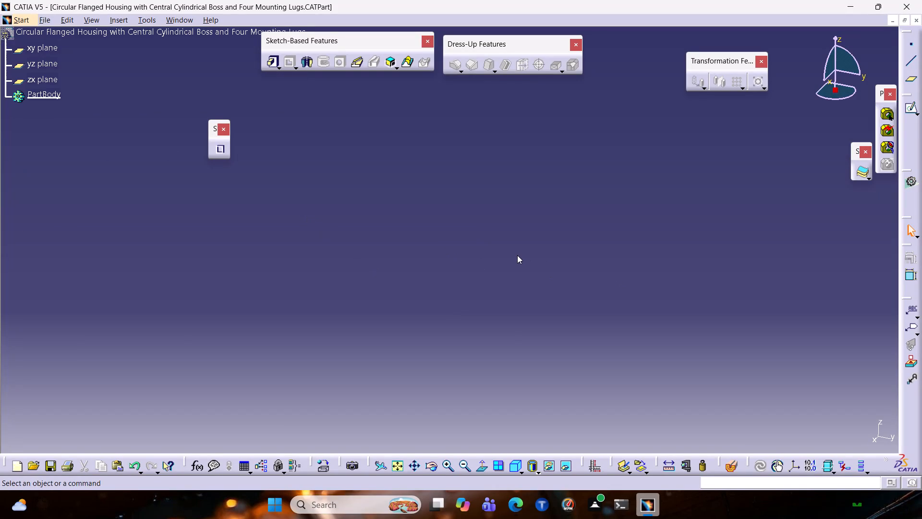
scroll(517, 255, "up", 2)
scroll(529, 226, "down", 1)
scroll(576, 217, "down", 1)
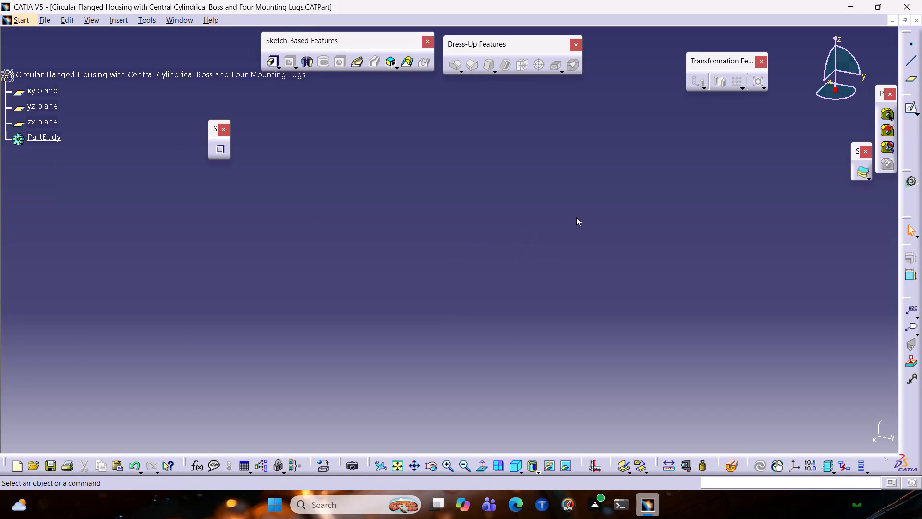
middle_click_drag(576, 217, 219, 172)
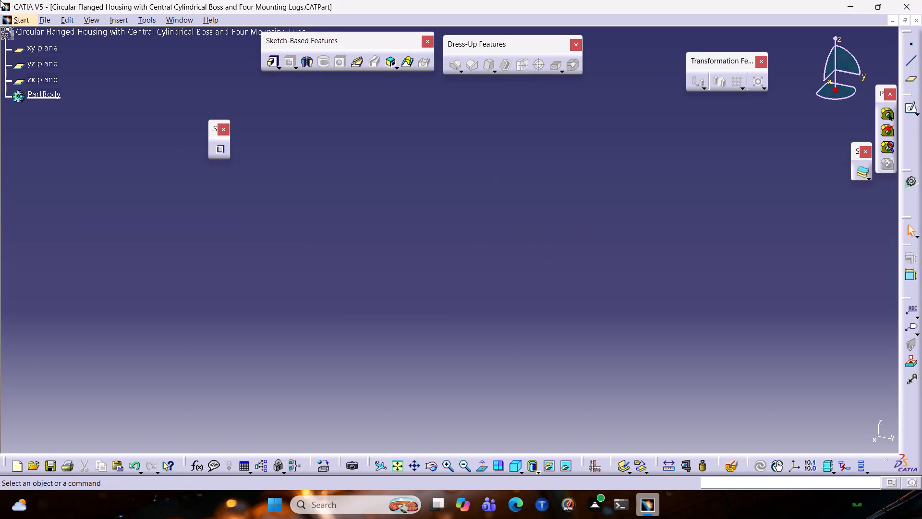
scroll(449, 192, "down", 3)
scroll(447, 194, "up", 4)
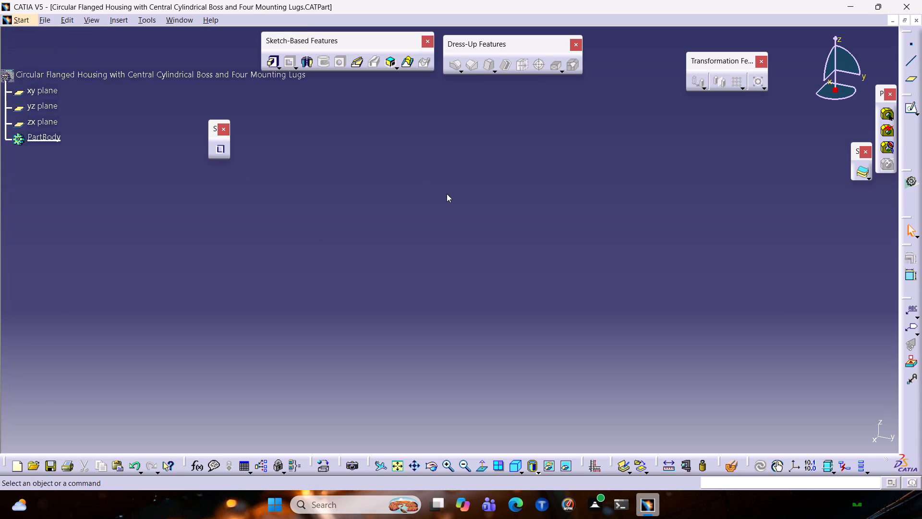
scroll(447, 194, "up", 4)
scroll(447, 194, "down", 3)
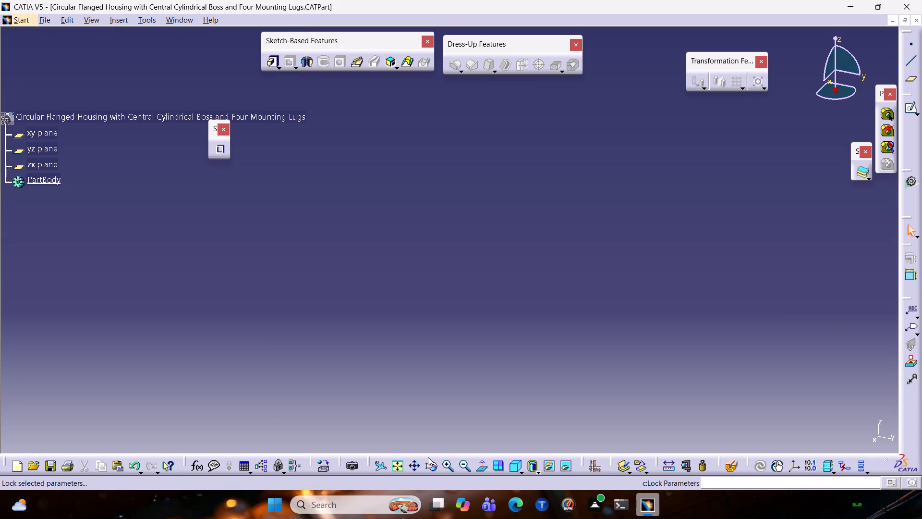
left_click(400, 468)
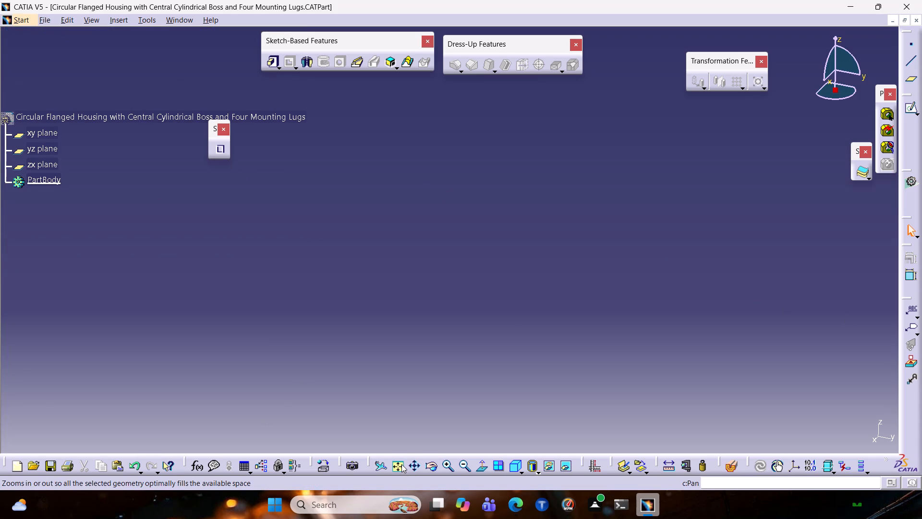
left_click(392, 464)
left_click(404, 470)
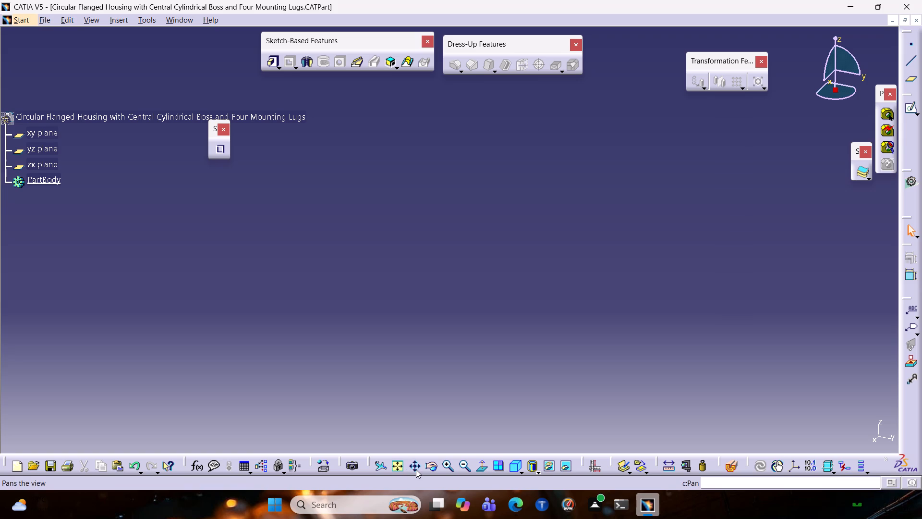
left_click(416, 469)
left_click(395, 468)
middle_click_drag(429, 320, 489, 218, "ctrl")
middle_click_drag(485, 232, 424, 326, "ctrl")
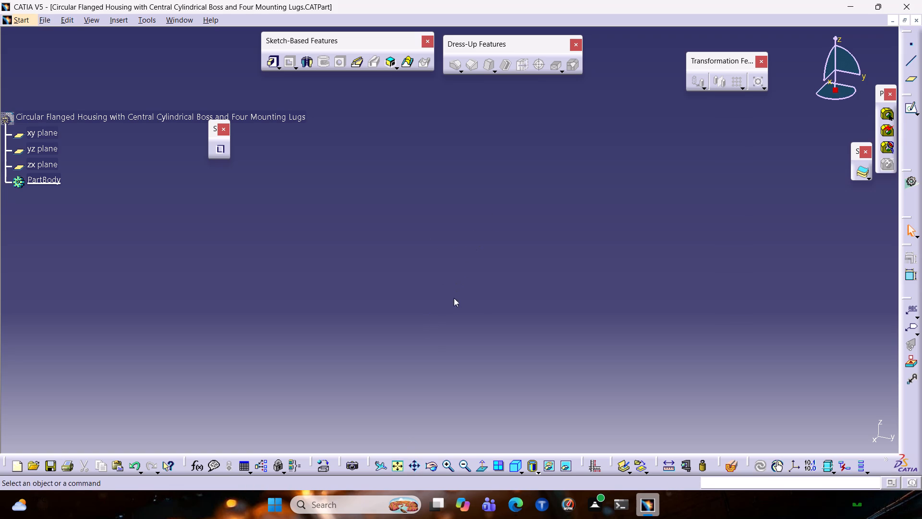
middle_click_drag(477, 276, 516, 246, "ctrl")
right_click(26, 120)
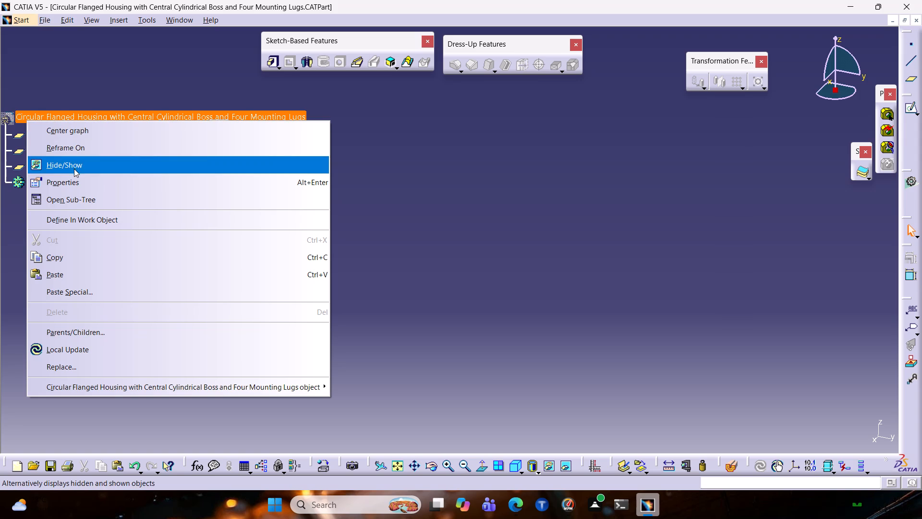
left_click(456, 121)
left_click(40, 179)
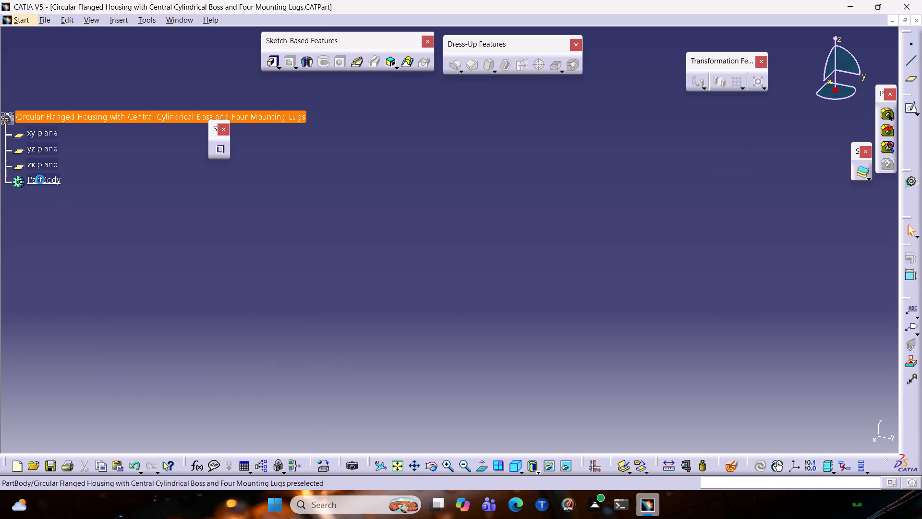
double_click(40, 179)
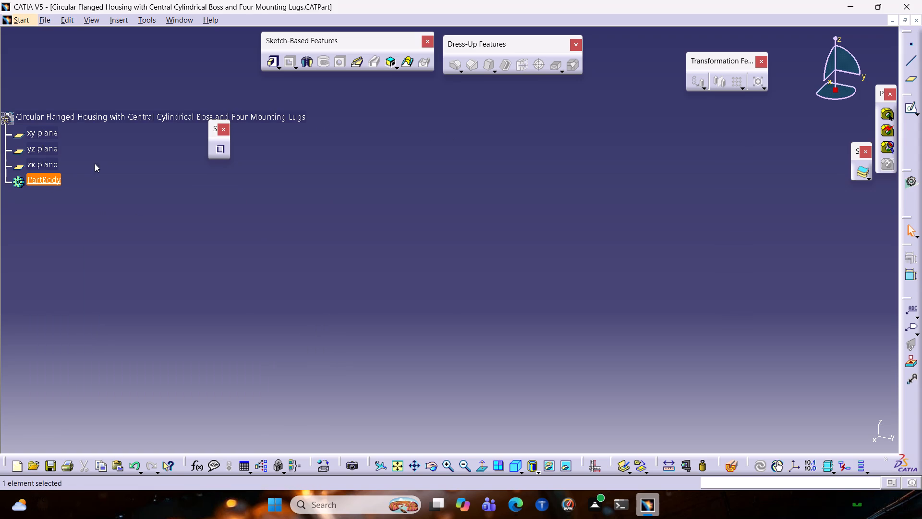
Close the open empty part and create a new part in the Part Design workbench.
left_click(914, 21)
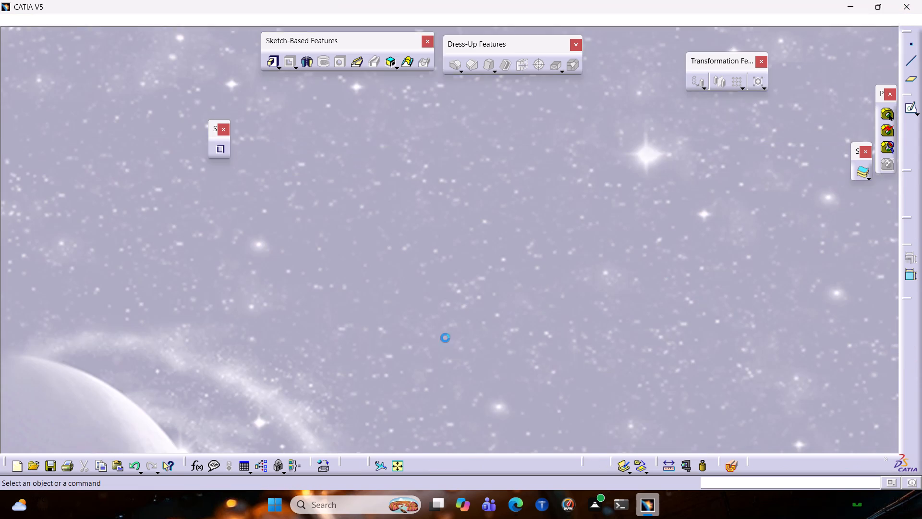
left_click(4, 21)
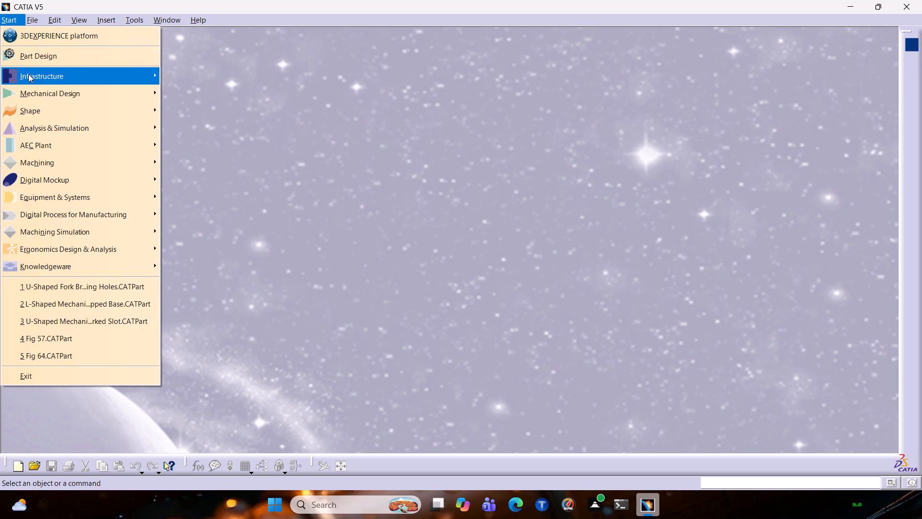
left_click(42, 58)
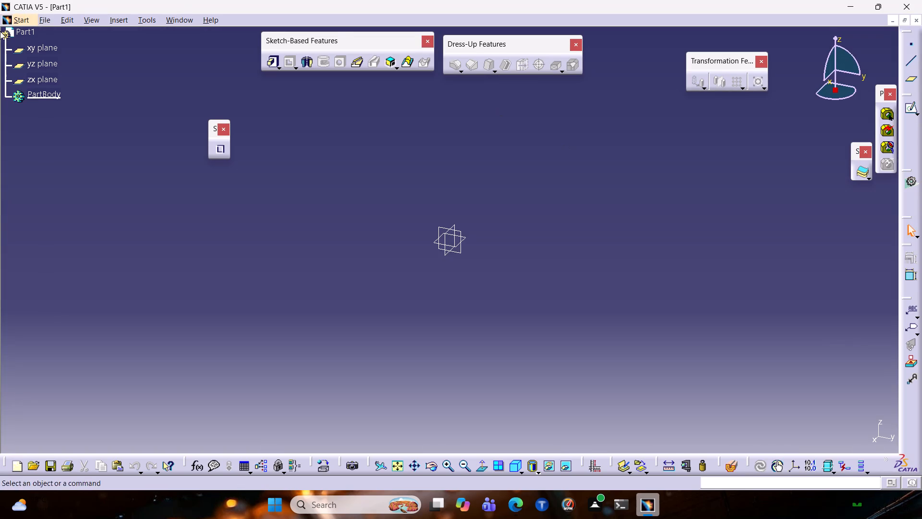
Set the new part's part number to "Circular Flanged Housing with Central Cylindrical Boss and Four Mounting Lugs".
right_click(22, 34)
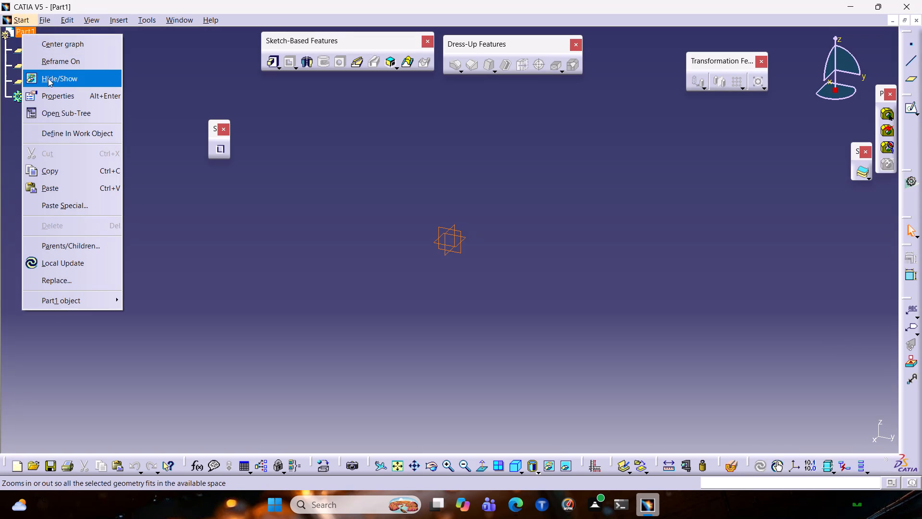
left_click(64, 92)
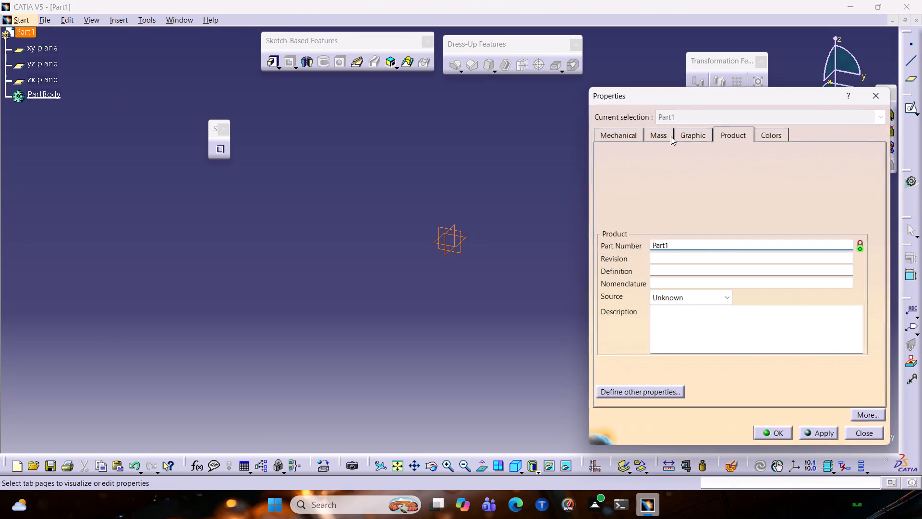
left_click_drag(716, 248, 525, 223)
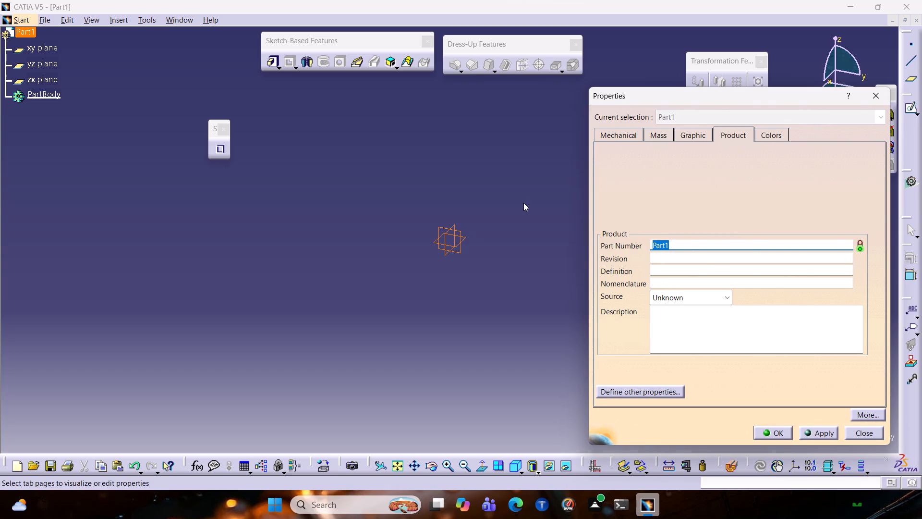
key("ctrl+v")
left_click(762, 426)
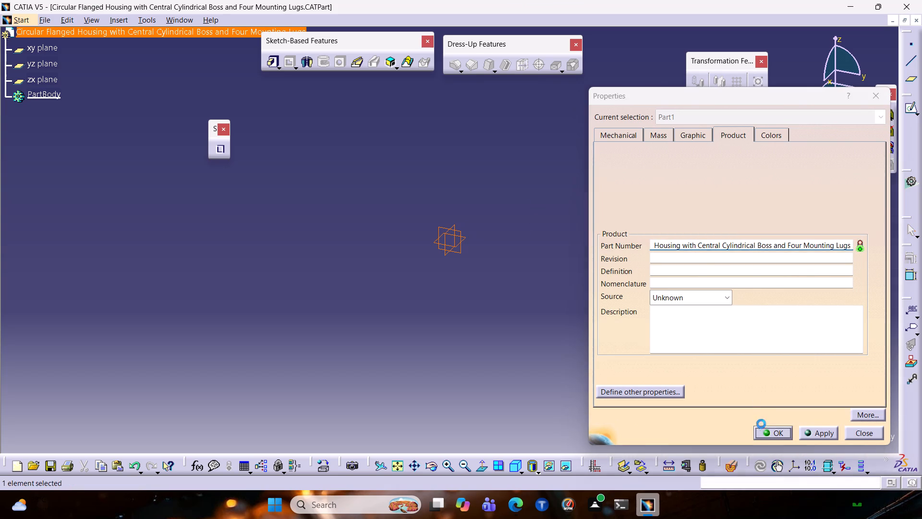
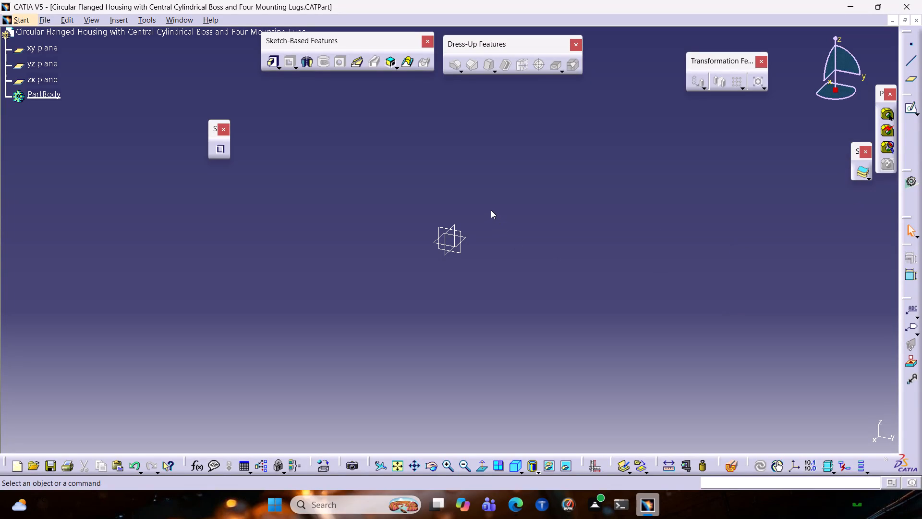
Start a new sketch on the zx plane.
left_click(57, 80)
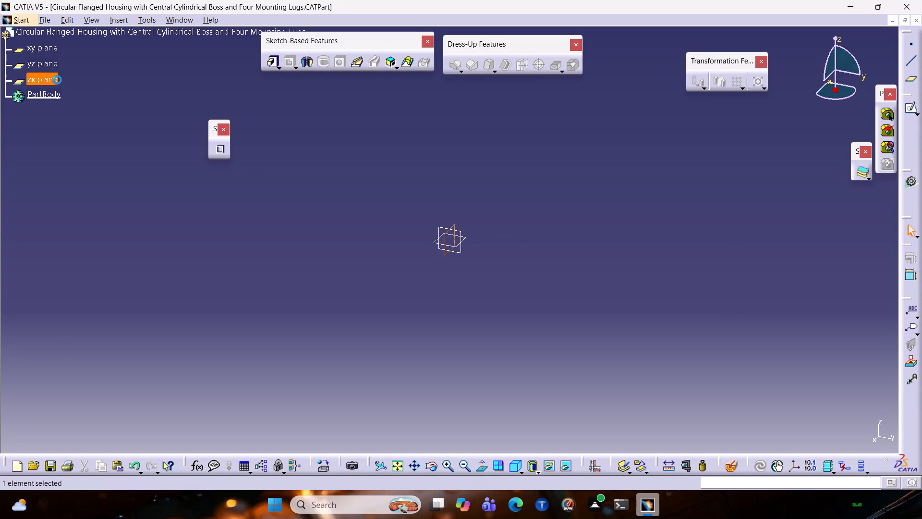
left_click(912, 115)
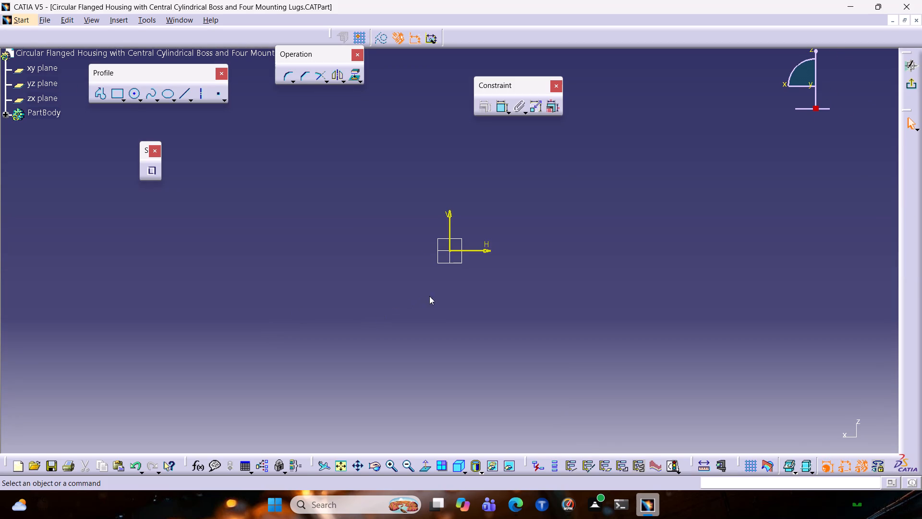
Begin a Profile at the sketch origin with a 22.5 mm line going straight up along the V axis.
middle_click_drag(429, 296, 469, 249, "ctrl")
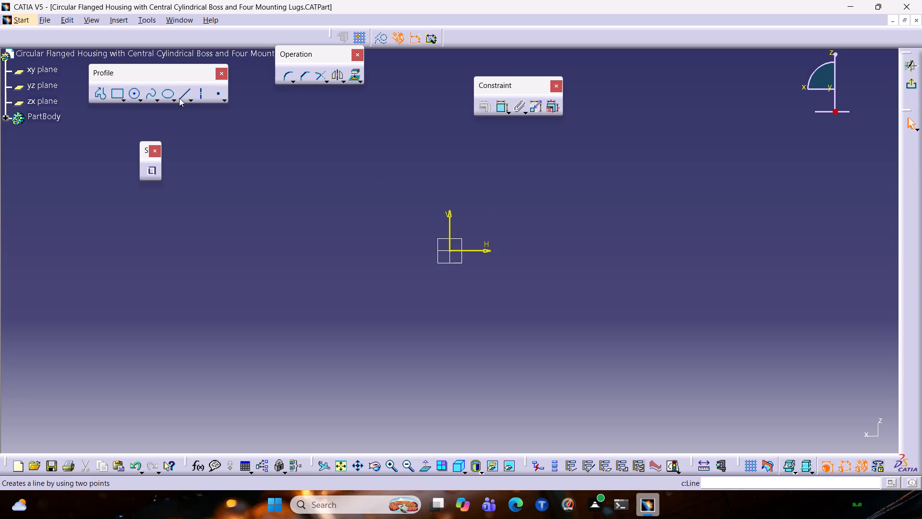
left_click(97, 93)
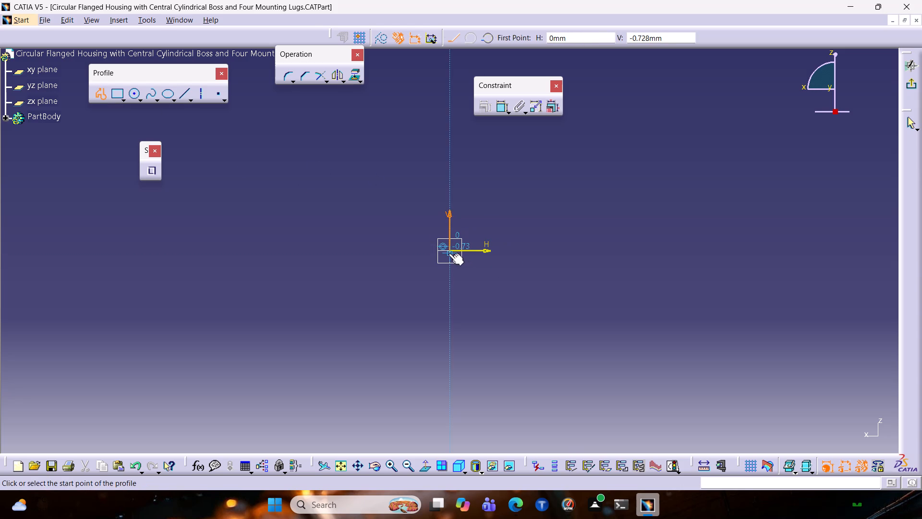
left_click(449, 251)
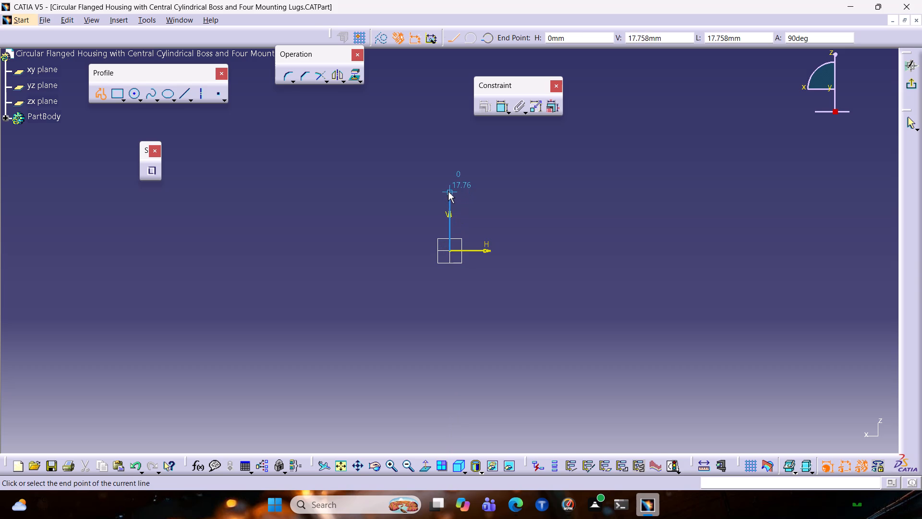
key("Tab")
key("Tab")
key("Tab")
key("Tab")
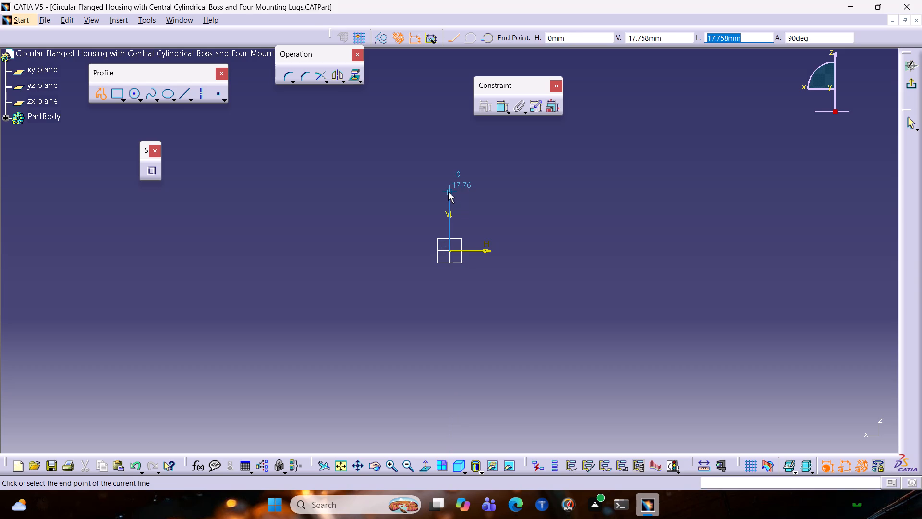
type("45/2")
key("Return")
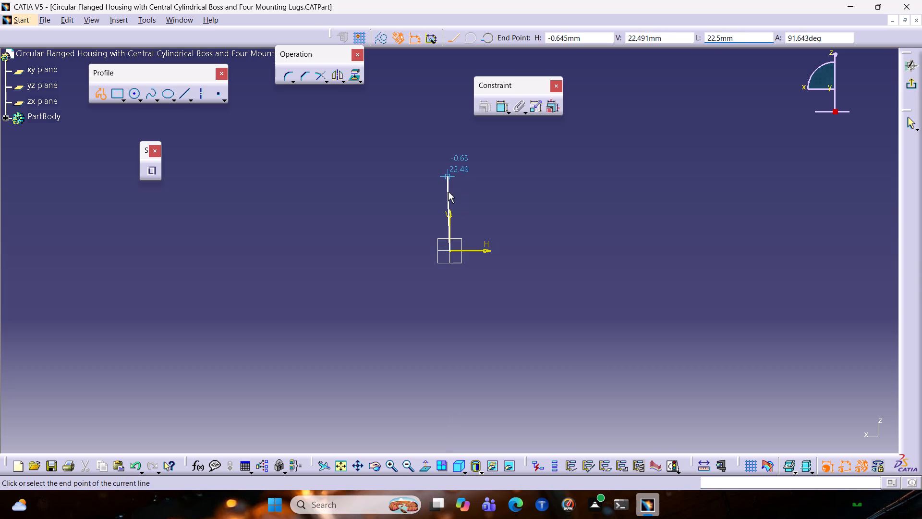
left_click(451, 167)
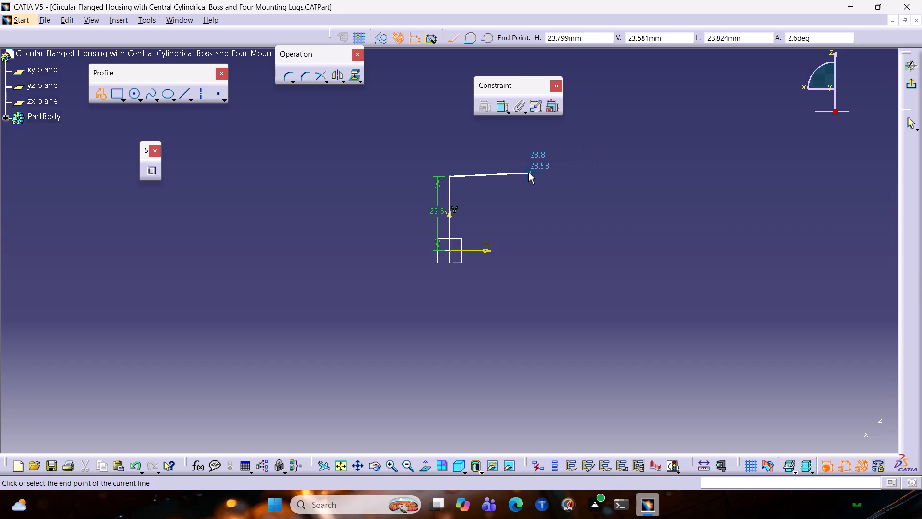
Continue the profile with a 32 mm horizontal line, drop vertically to the H axis, and close it back at the origin as a rectangle.
key("Tab")
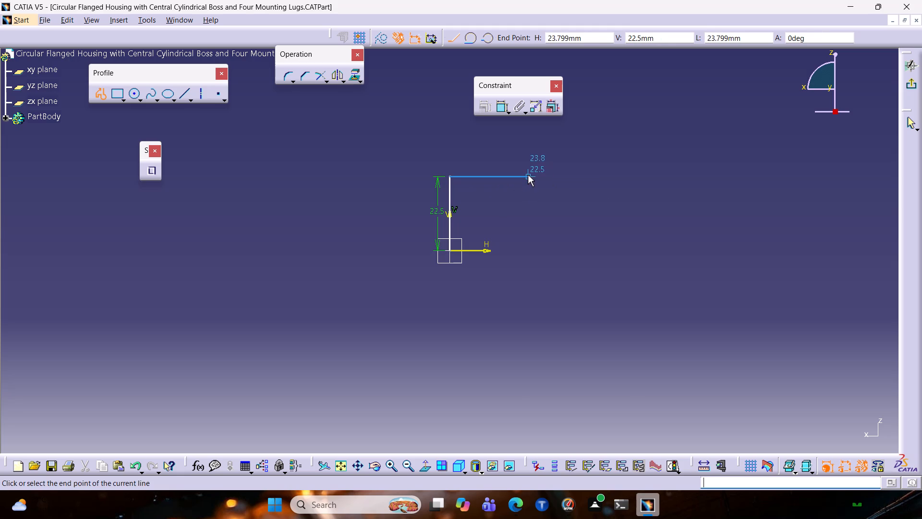
key("Tab")
key("Tab")
key("Tab")
type("8+")
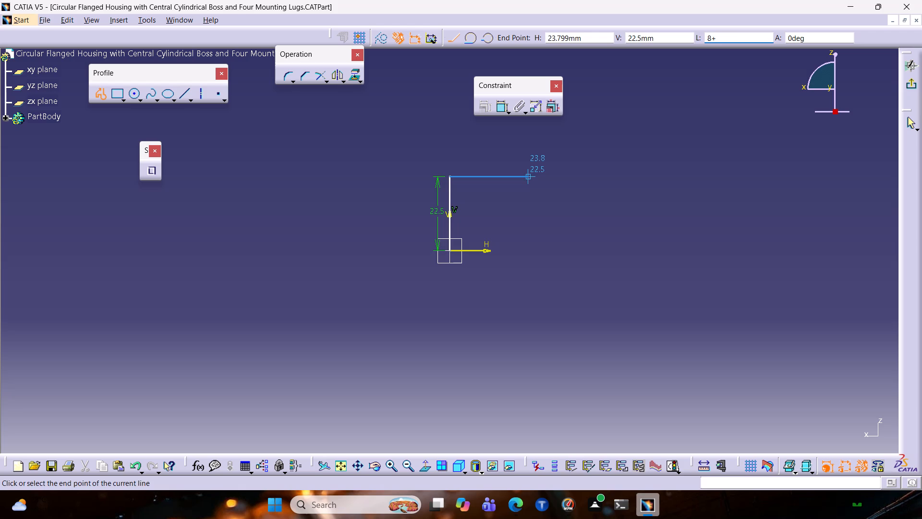
type("24")
key("Return")
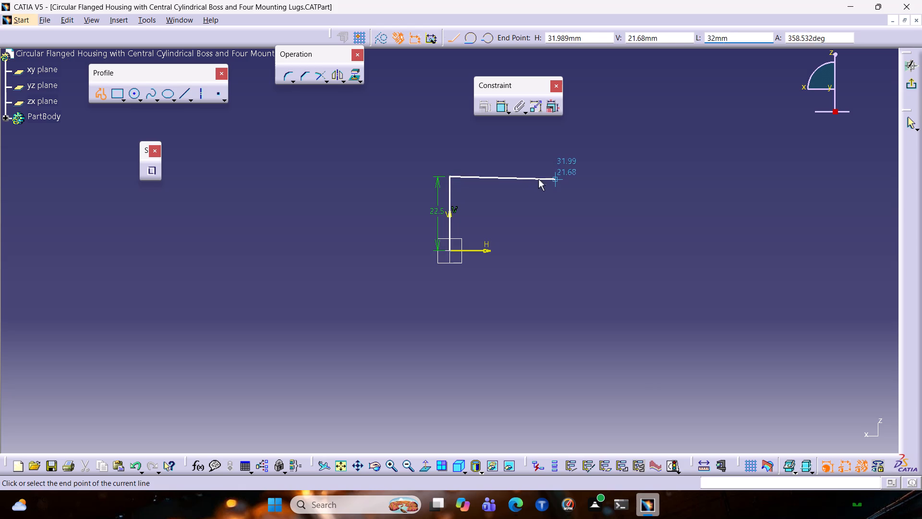
left_click(559, 176)
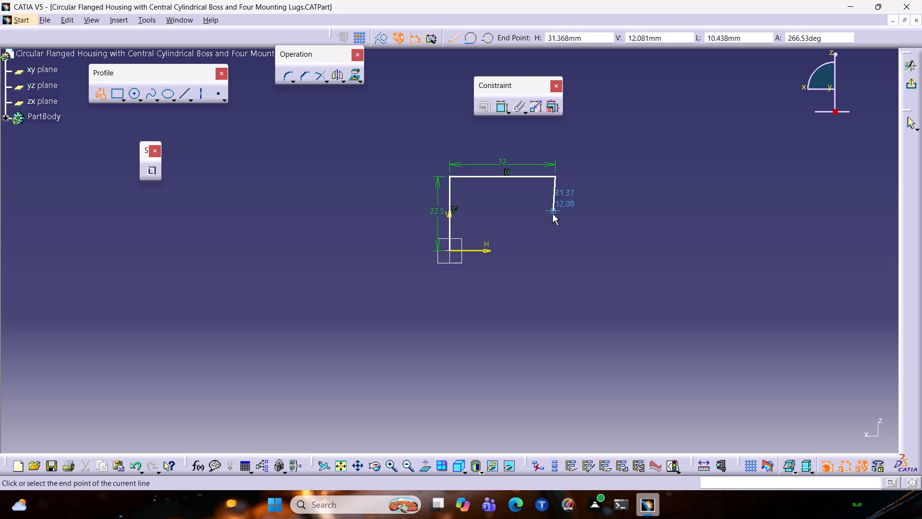
left_click(554, 251)
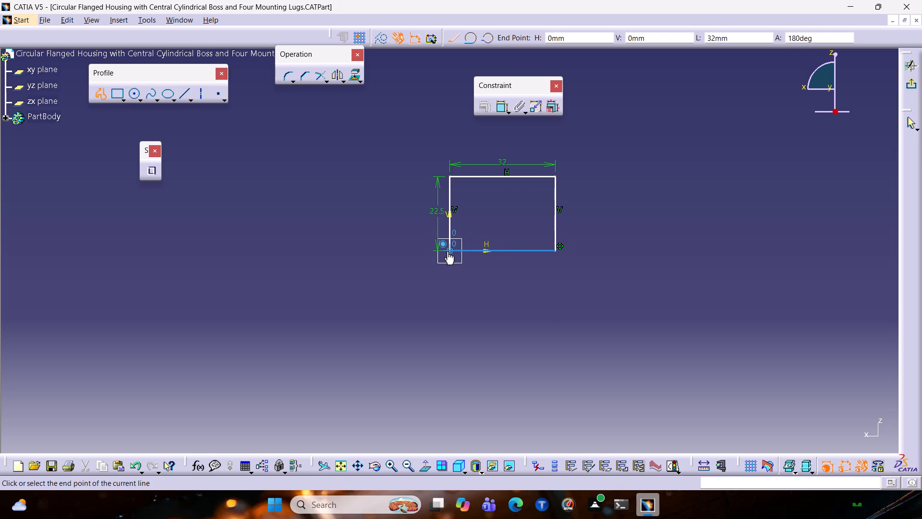
left_click(447, 251)
key("Escape")
key("Escape")
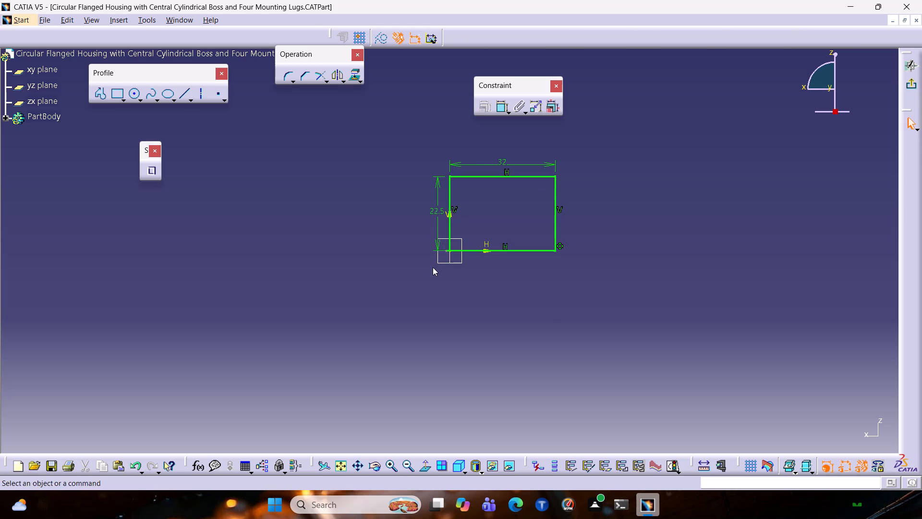
Quick Trim the short overhang of the rectangle's bottom line that extends past the origin.
middle_click_drag(471, 268, 477, 264)
middle_click_drag(478, 272, 516, 249, "ctrl")
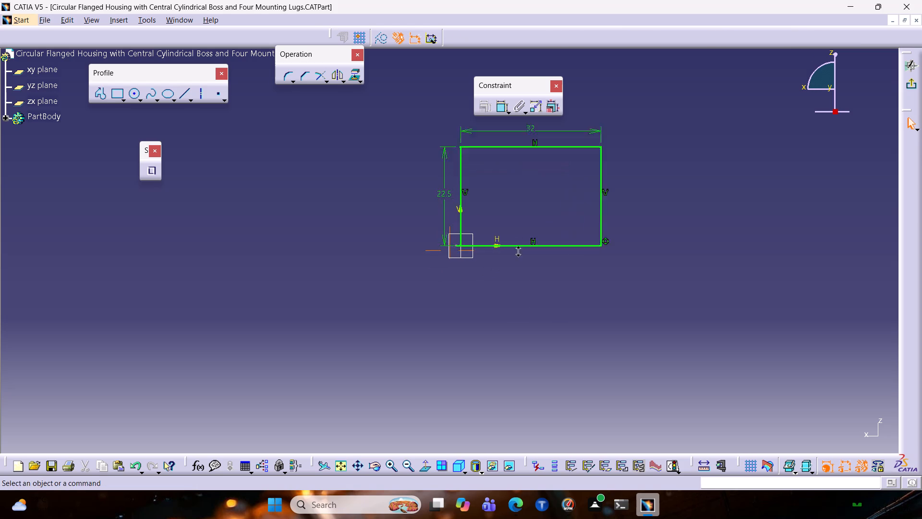
middle_click_drag(516, 249, 540, 230, "ctrl")
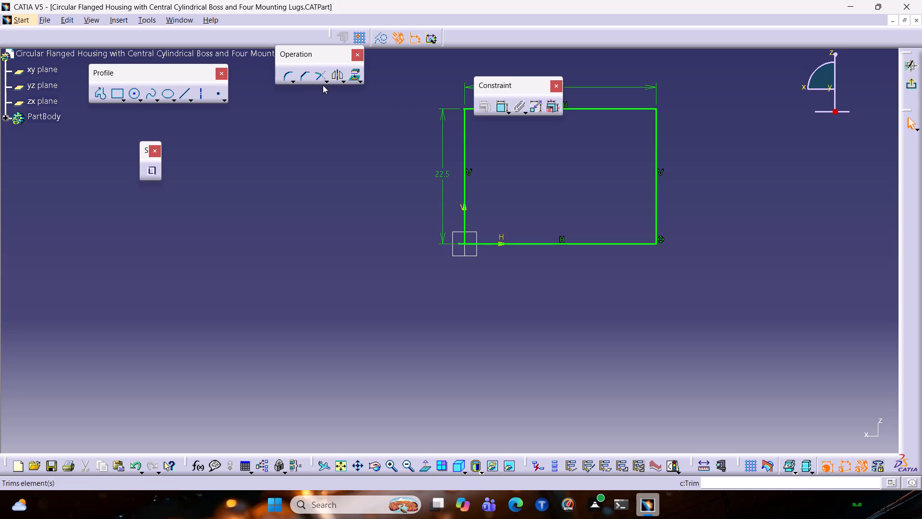
left_click(326, 82)
left_click(376, 94)
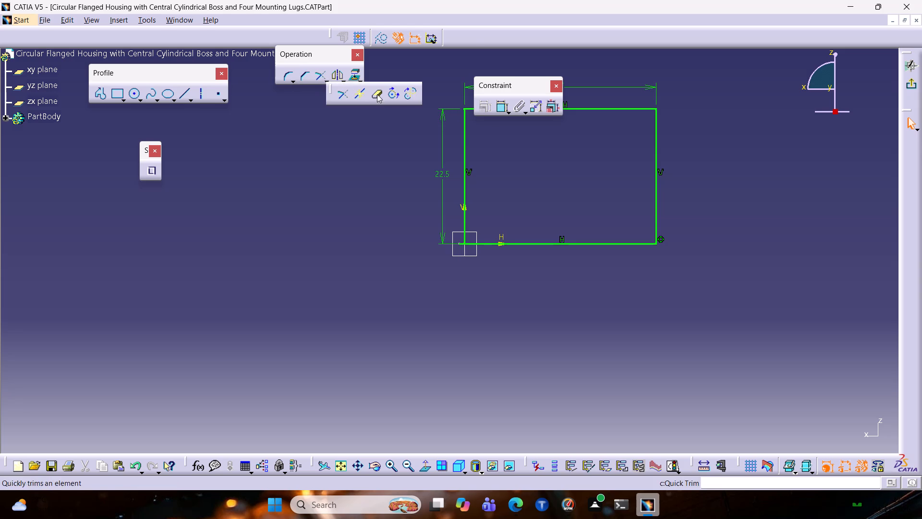
left_click(460, 242)
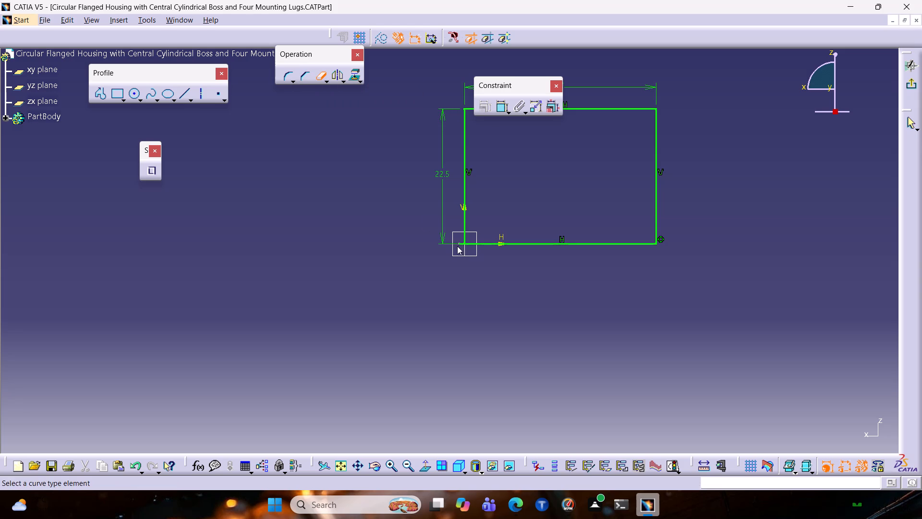
left_click(456, 245)
triple_click(460, 243)
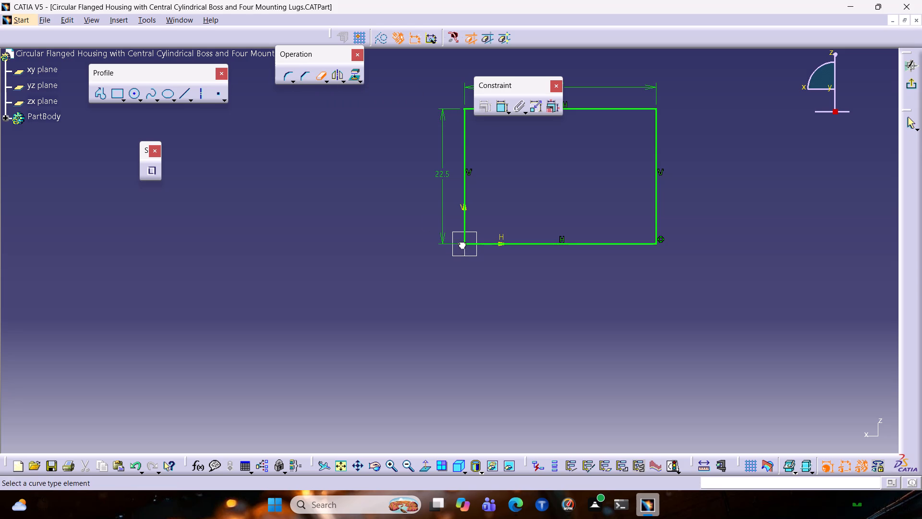
double_click(461, 243)
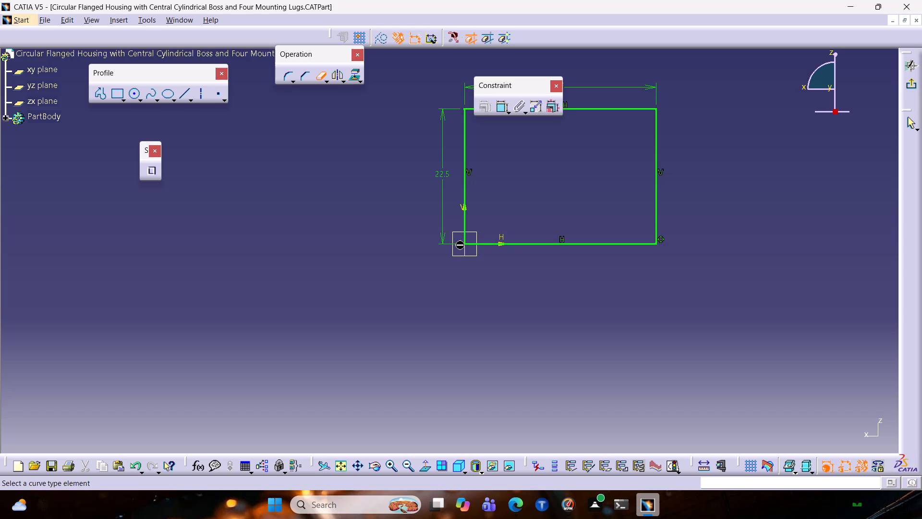
left_click(461, 243)
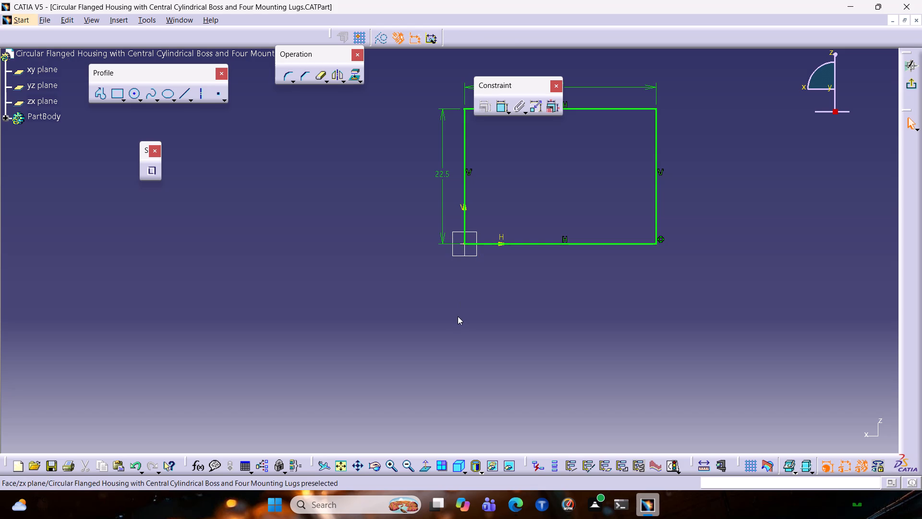
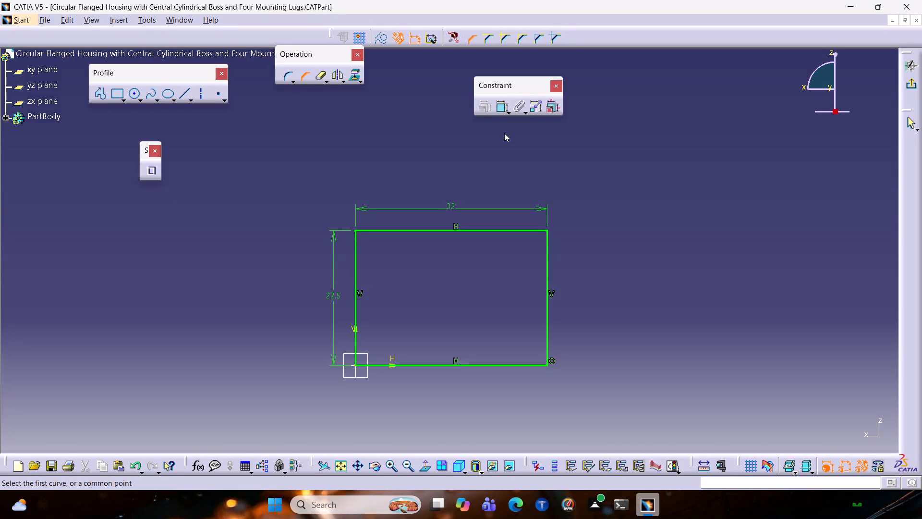
Try to delete the rectangle's vertical side that lies along the V axis at the sketch origin.
key("Escape")
left_click(355, 282)
key("Delete")
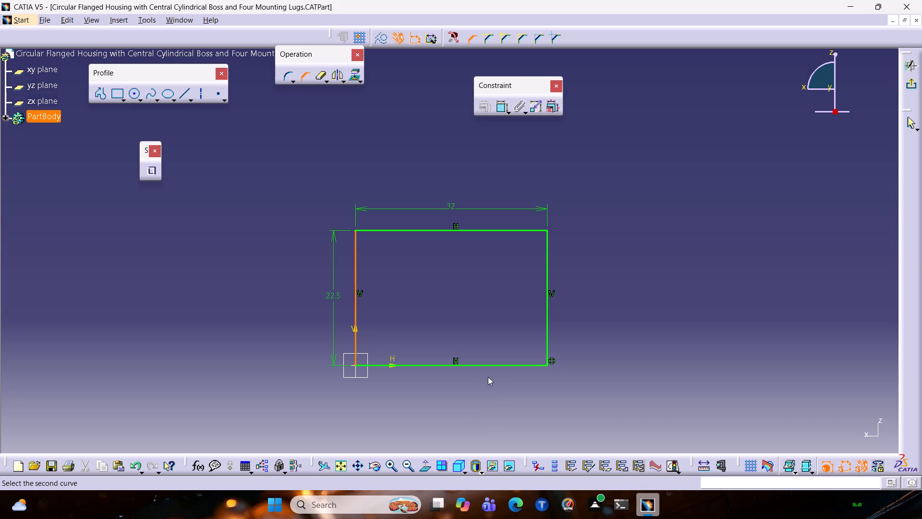
key("Delete")
key("Delete")
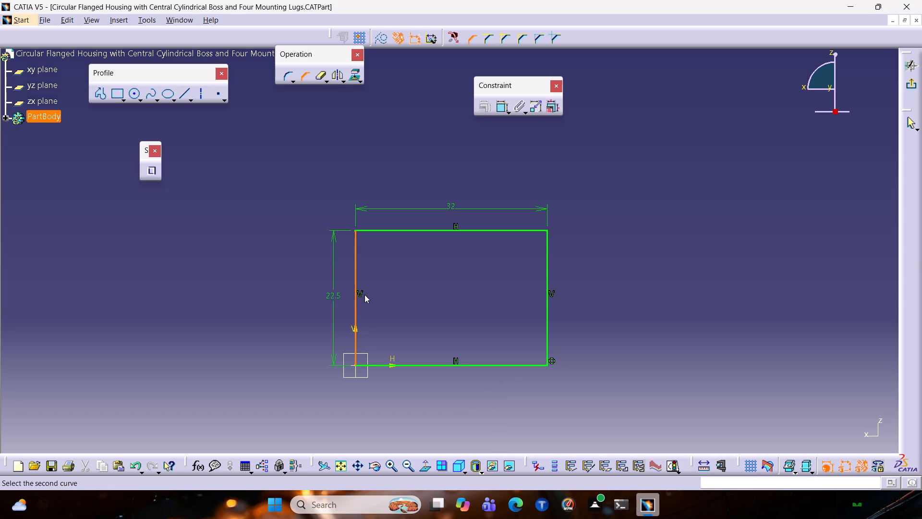
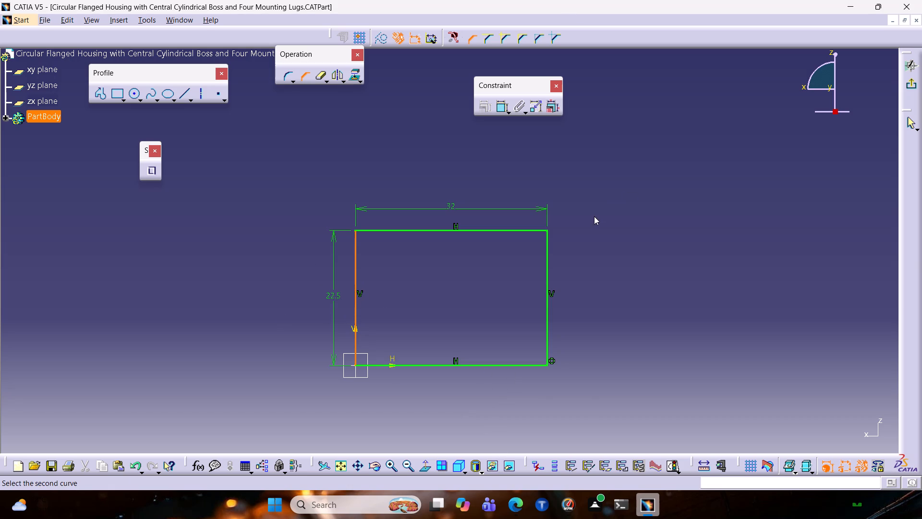
Delete the rectangle's vertical side that lies along the V axis.
key("Delete")
left_click(431, 275)
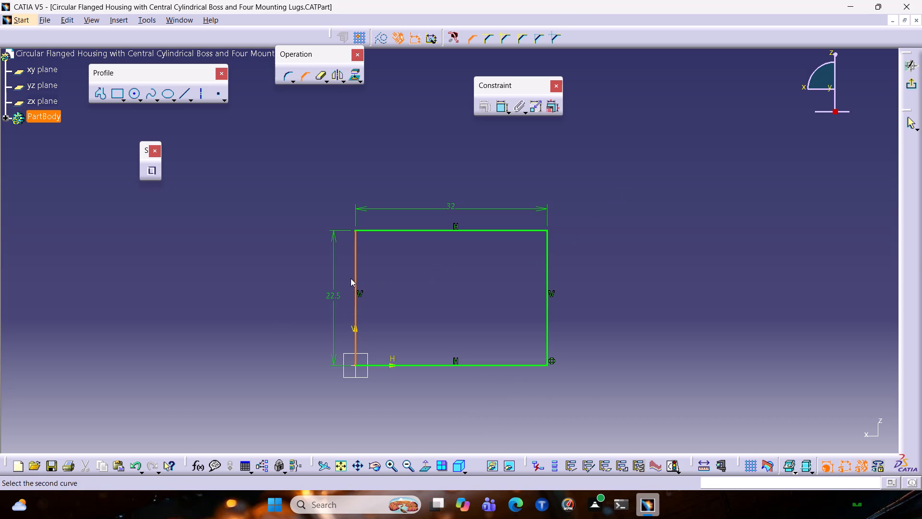
left_click(354, 277)
key("Escape")
key("Escape")
key("Escape")
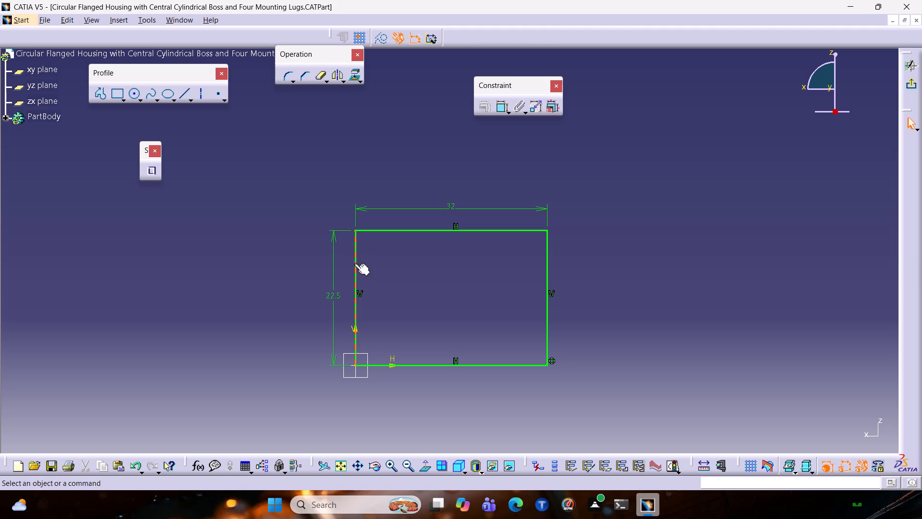
left_click(353, 262)
key("Delete")
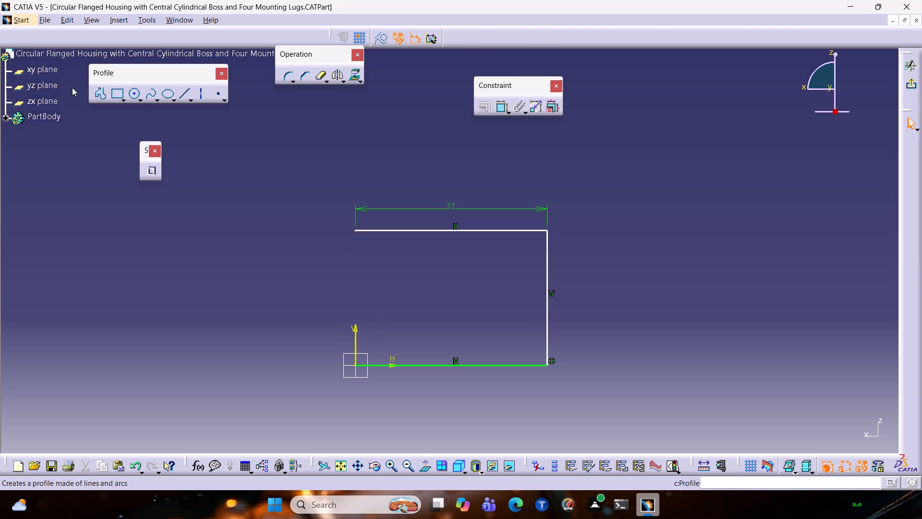
Draw a vertical profile line from the sketch origin up the V axis with a length of 75/2 mm.
left_click(95, 93)
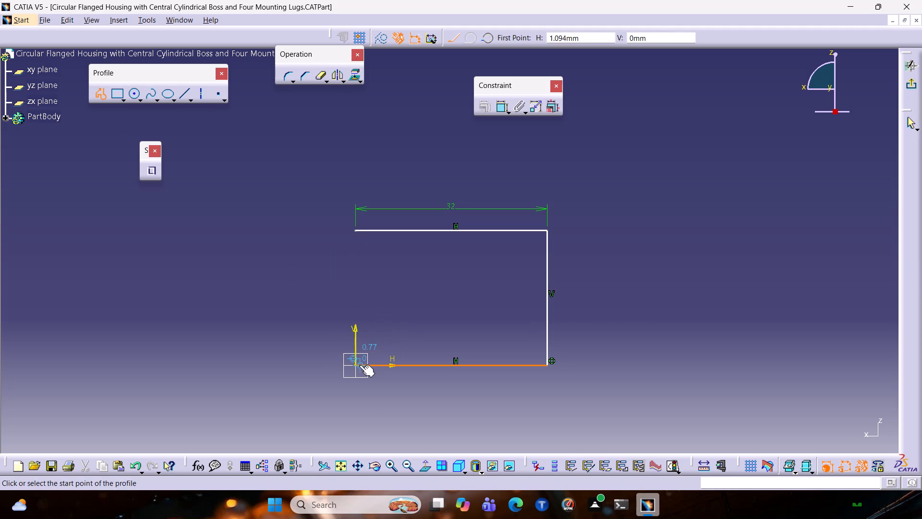
left_click(356, 365)
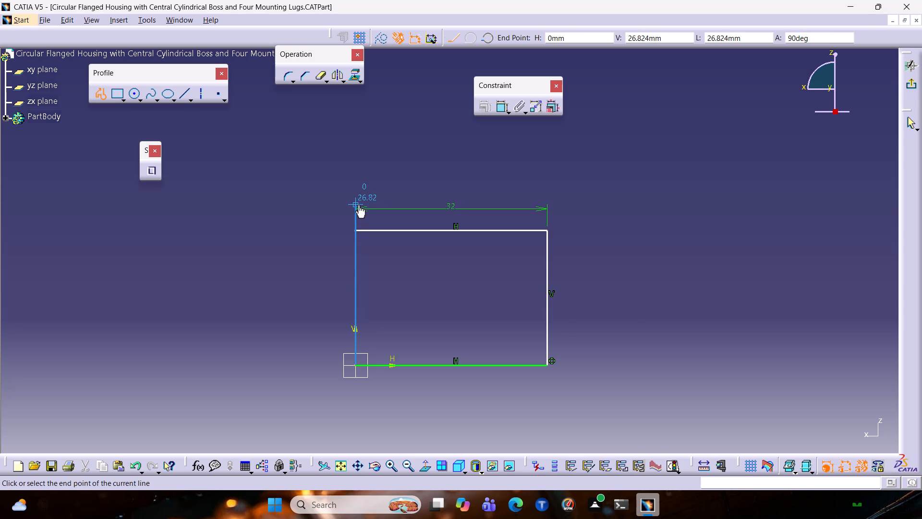
key("Tab")
key("Tab")
key("Tab")
key("Tab")
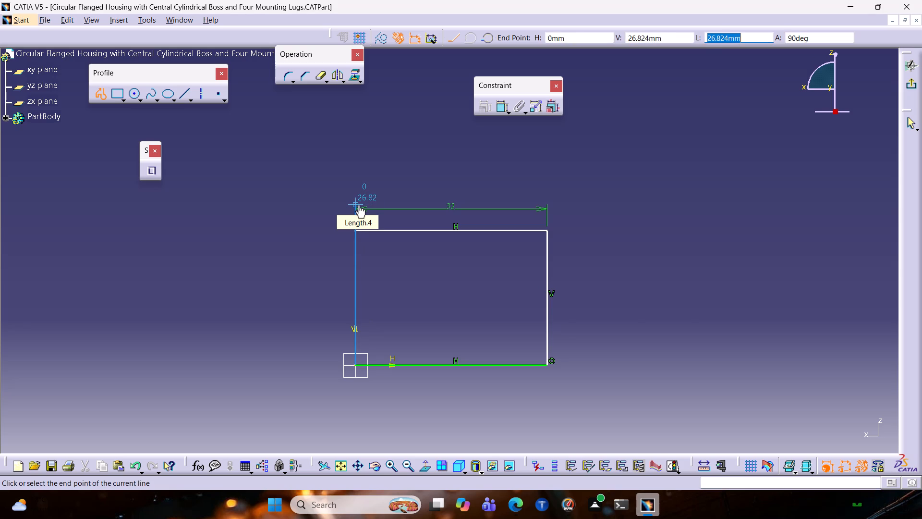
type("75/2")
key("Return")
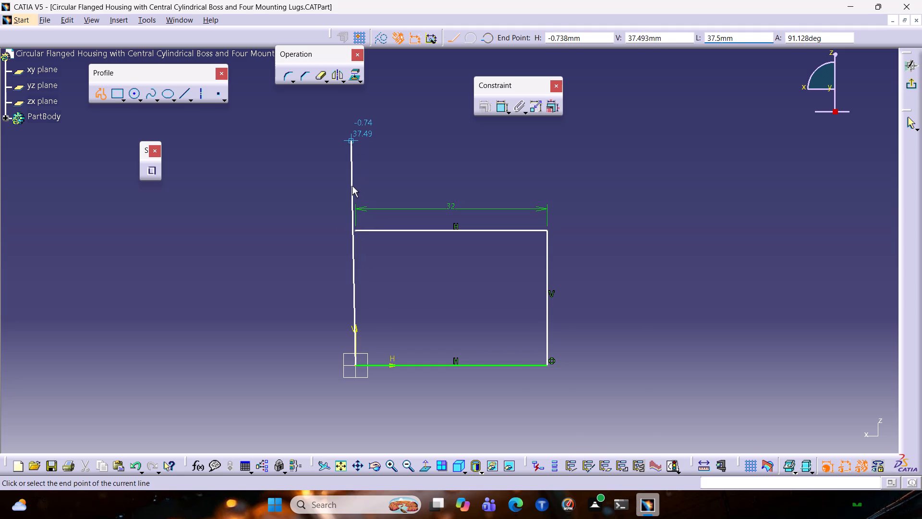
left_click(355, 184)
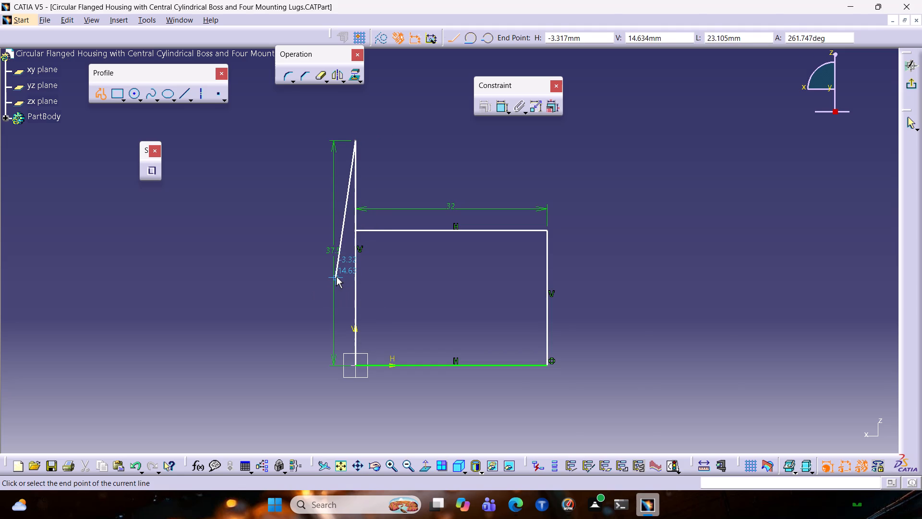
key("Escape")
key("Escape")
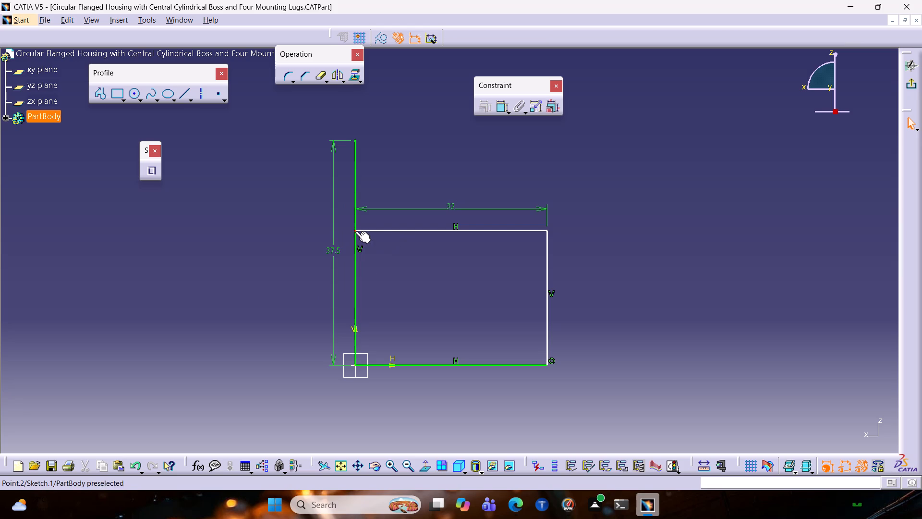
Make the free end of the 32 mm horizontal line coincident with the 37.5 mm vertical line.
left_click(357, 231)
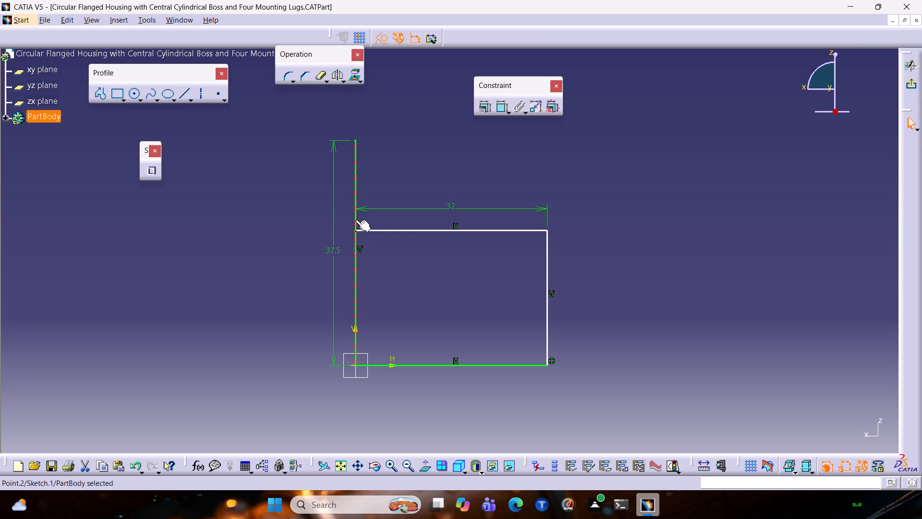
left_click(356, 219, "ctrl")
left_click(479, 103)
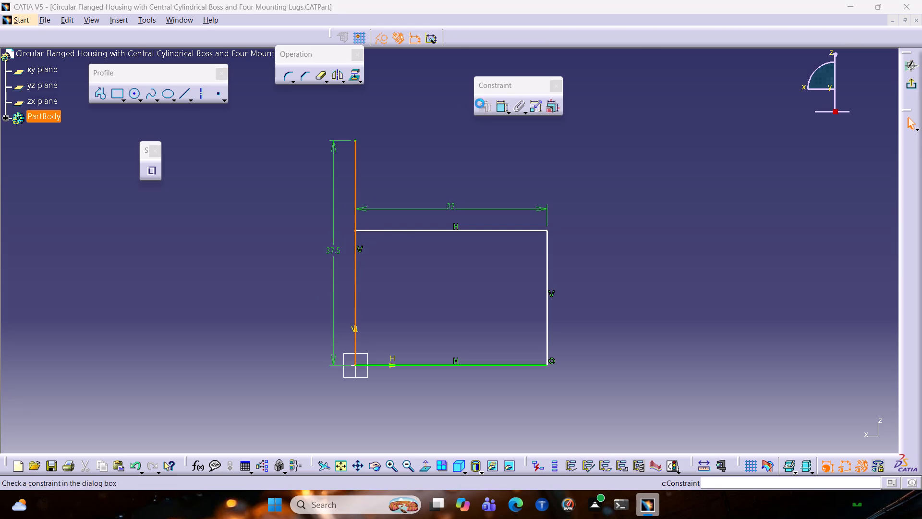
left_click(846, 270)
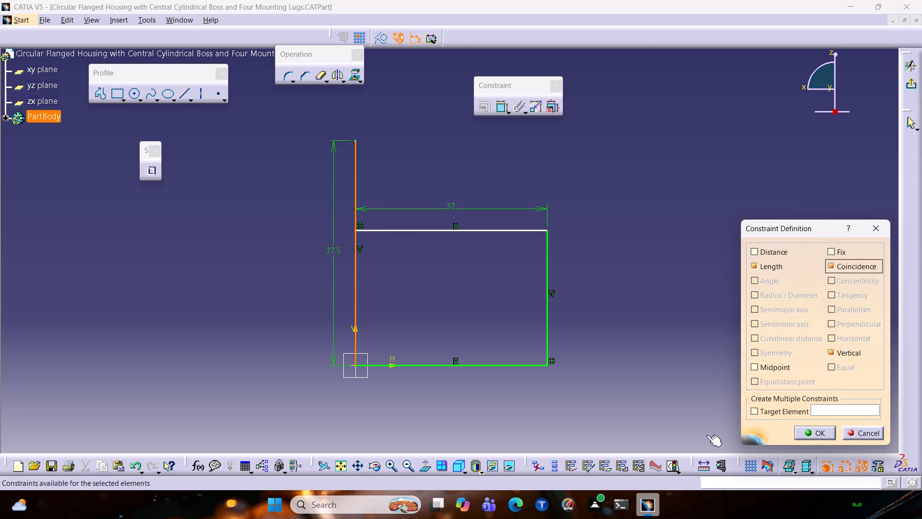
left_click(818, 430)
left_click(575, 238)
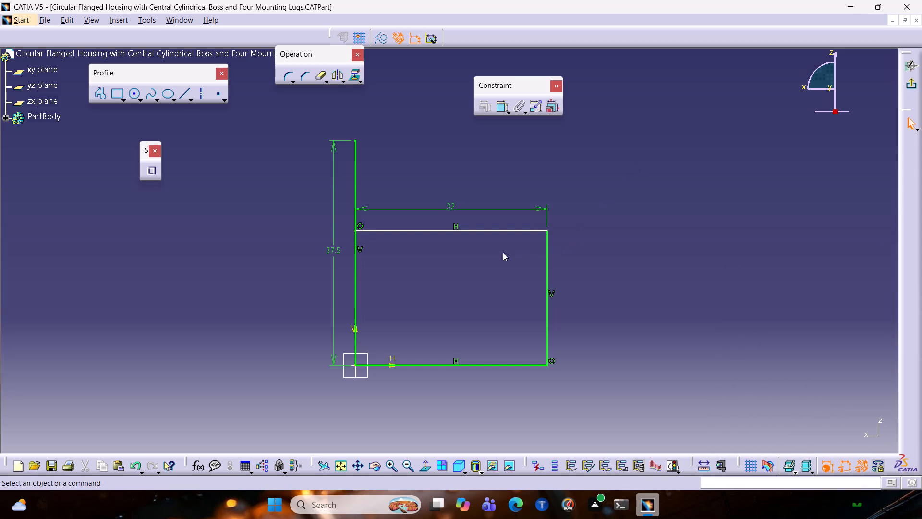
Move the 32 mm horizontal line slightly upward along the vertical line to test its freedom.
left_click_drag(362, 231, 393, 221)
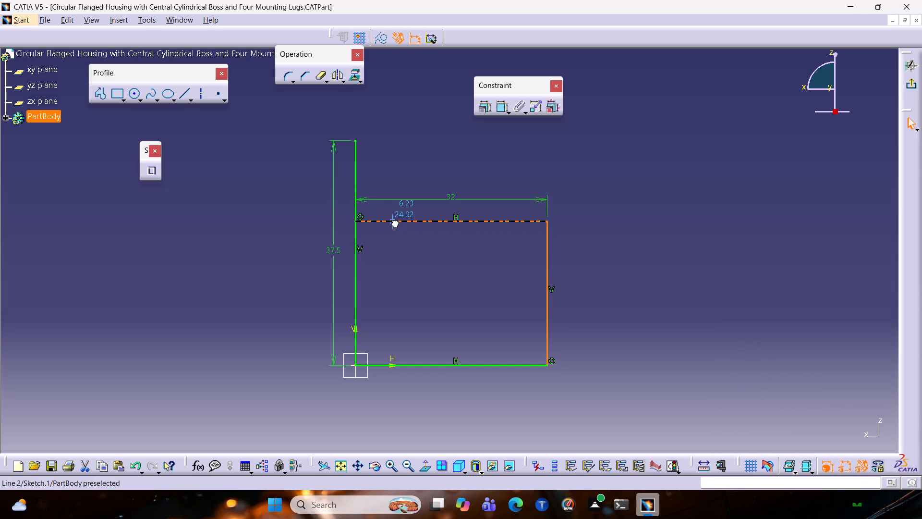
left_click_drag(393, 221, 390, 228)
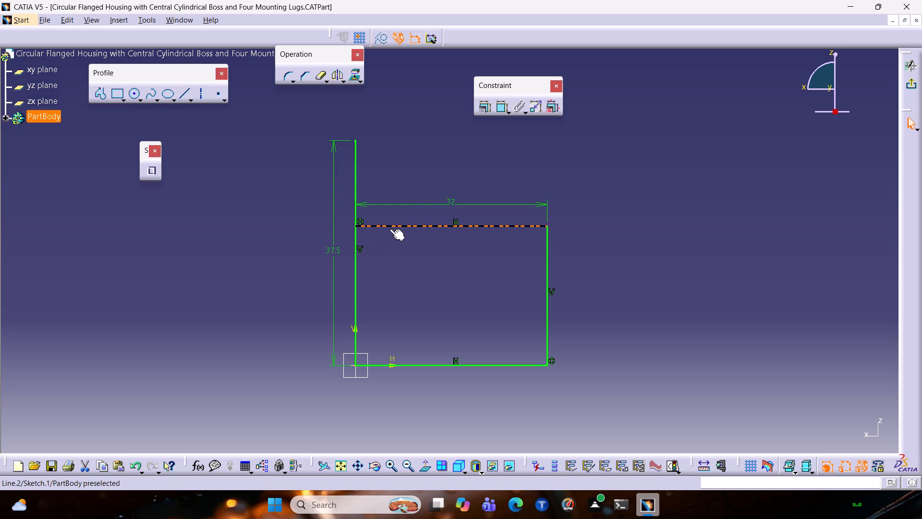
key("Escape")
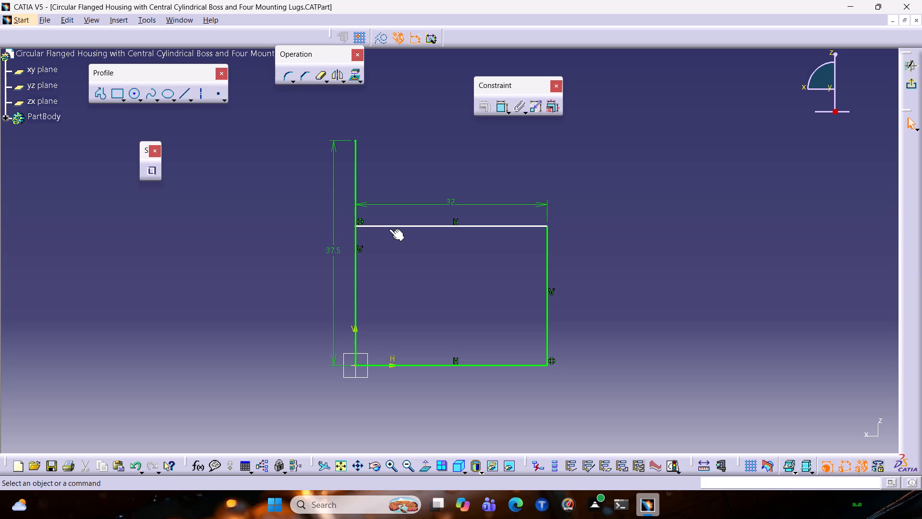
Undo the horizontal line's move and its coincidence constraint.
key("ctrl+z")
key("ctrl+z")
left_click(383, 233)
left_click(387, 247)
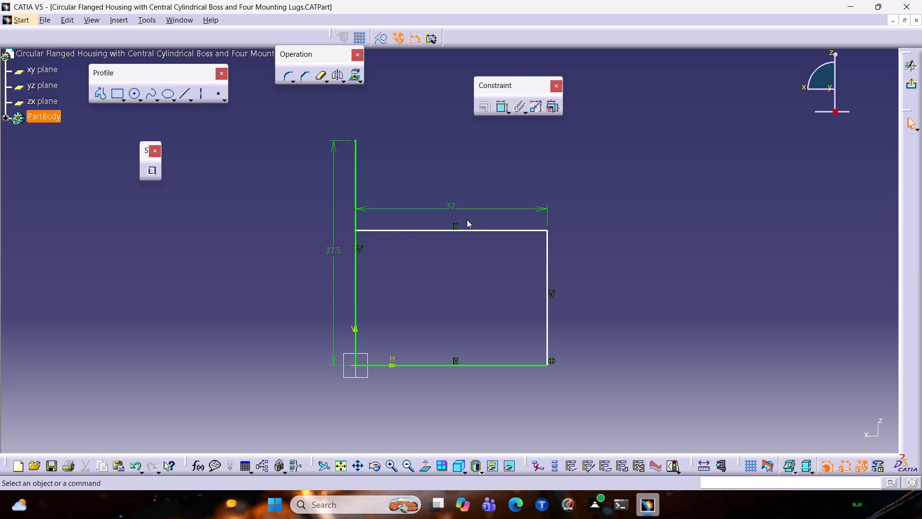
Pull the 32 mm horizontal line off the V axis, then constrain its free endpoint coincident with the 37.5 mm vertical line.
left_click_drag(469, 229, 483, 232)
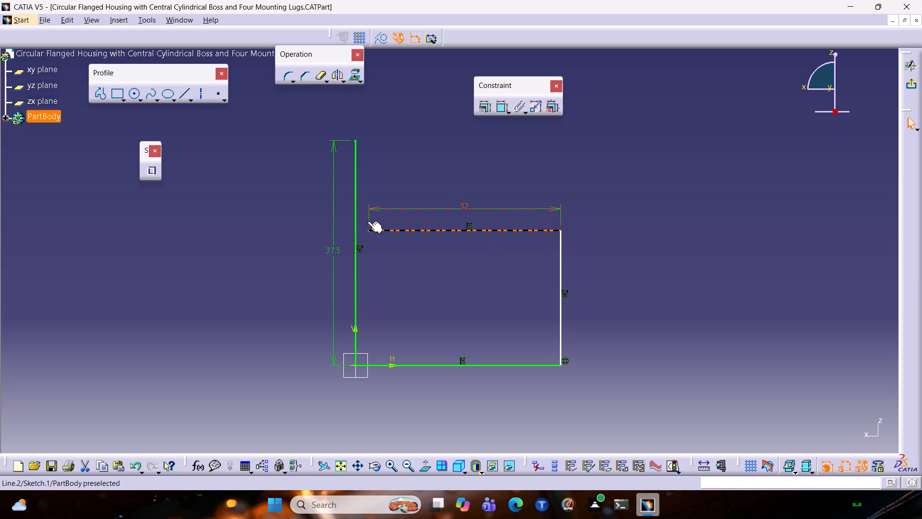
left_click(368, 231)
left_click(355, 235, "ctrl")
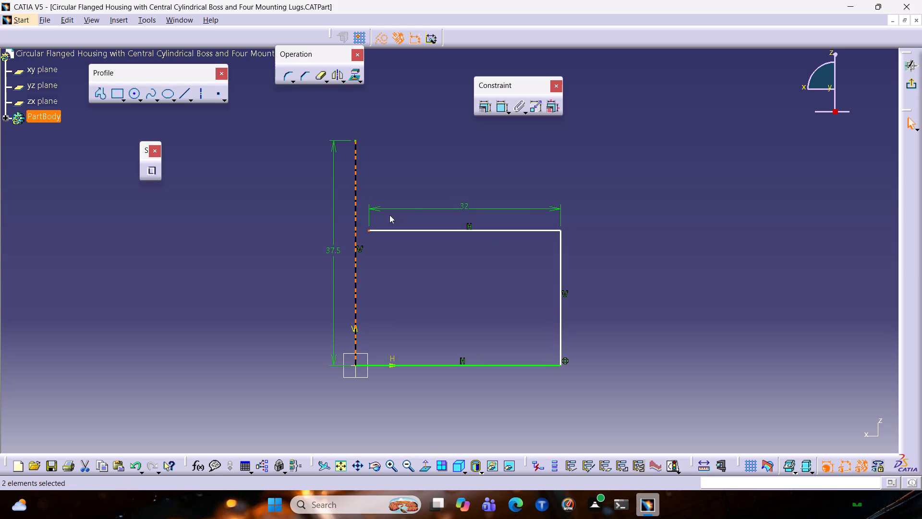
left_click(487, 109)
left_click(859, 268)
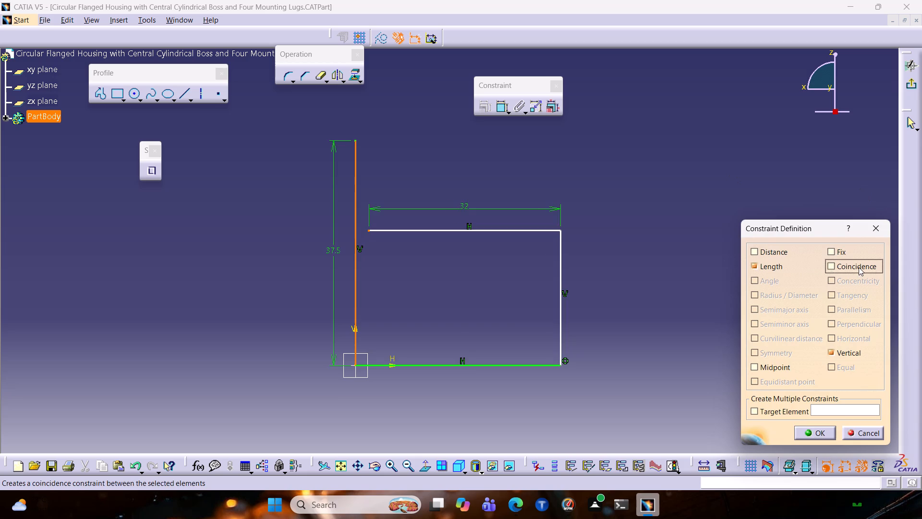
left_click(816, 424)
left_click(806, 433)
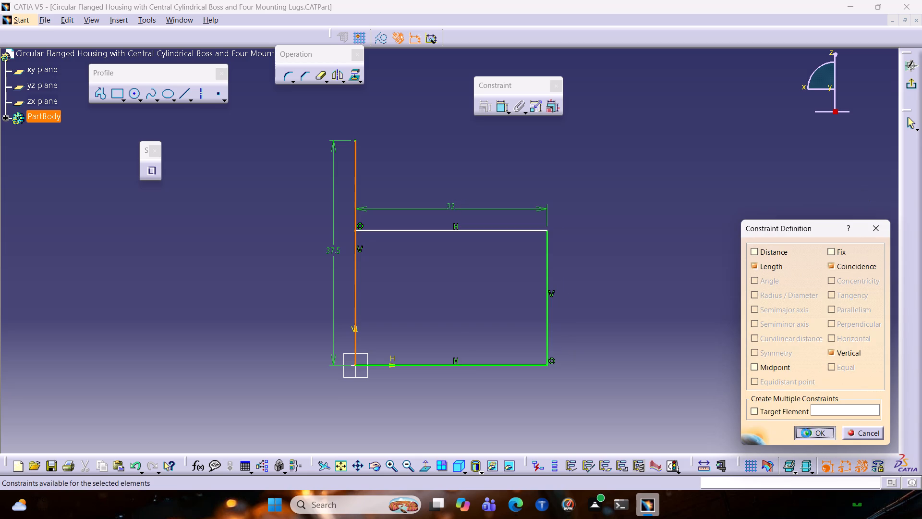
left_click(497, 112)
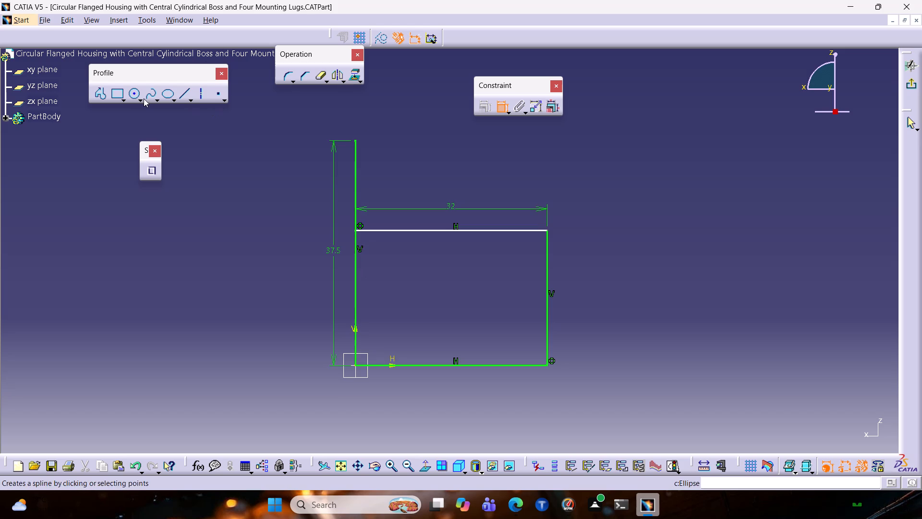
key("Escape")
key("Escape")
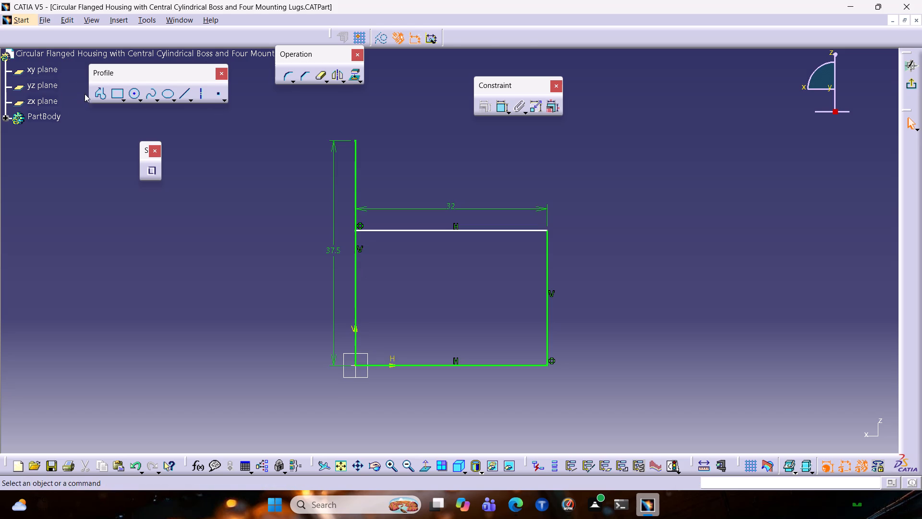
Draw a stepped profile from the 37.5 mm line's top: 8 mm horizontal, about 11 mm down, about 23 mm horizontal, and a short vertical drop.
left_click(101, 86)
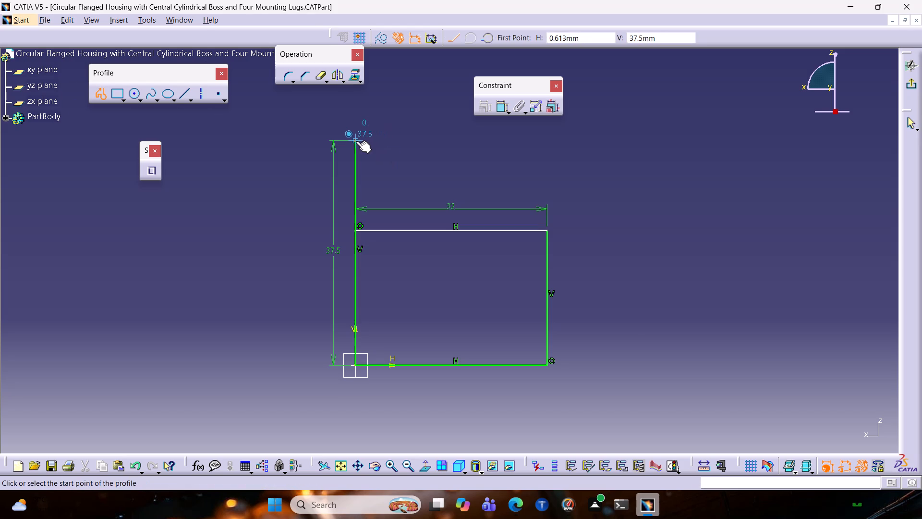
left_click(356, 141)
key("Tab")
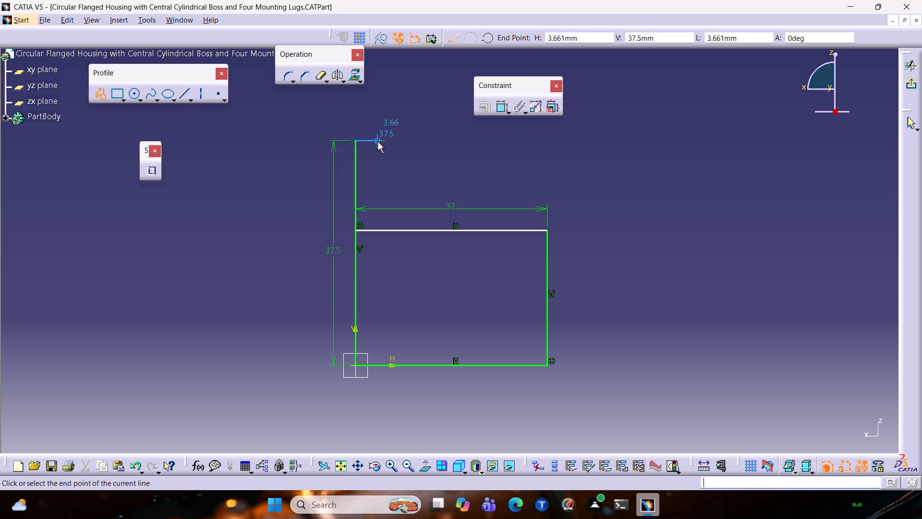
key("Tab")
key("Tab")
key("Tab")
key("8")
key("Return")
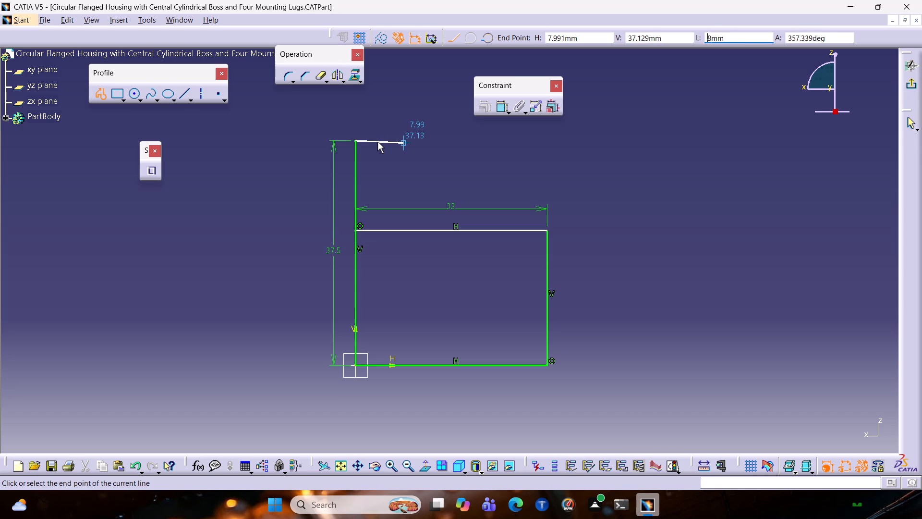
left_click(401, 141)
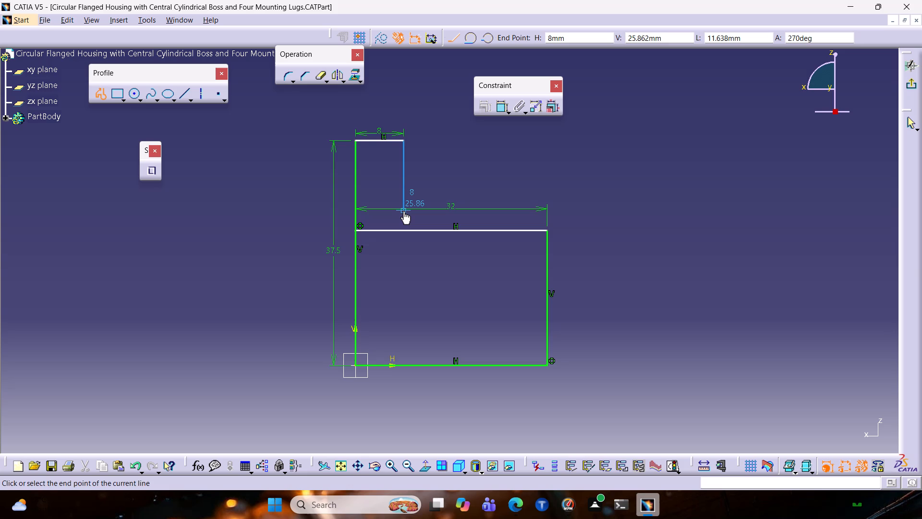
left_click(404, 206)
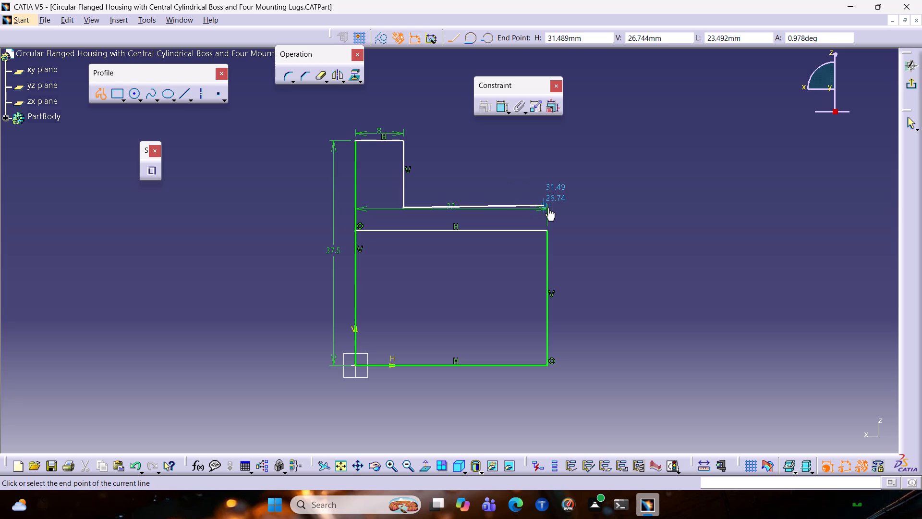
left_click(543, 209)
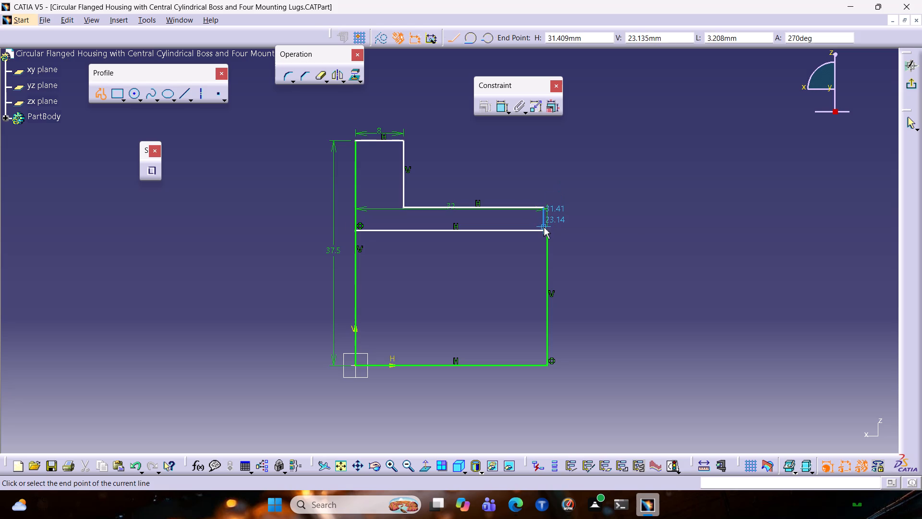
left_click(544, 222)
key("Escape")
key("Escape")
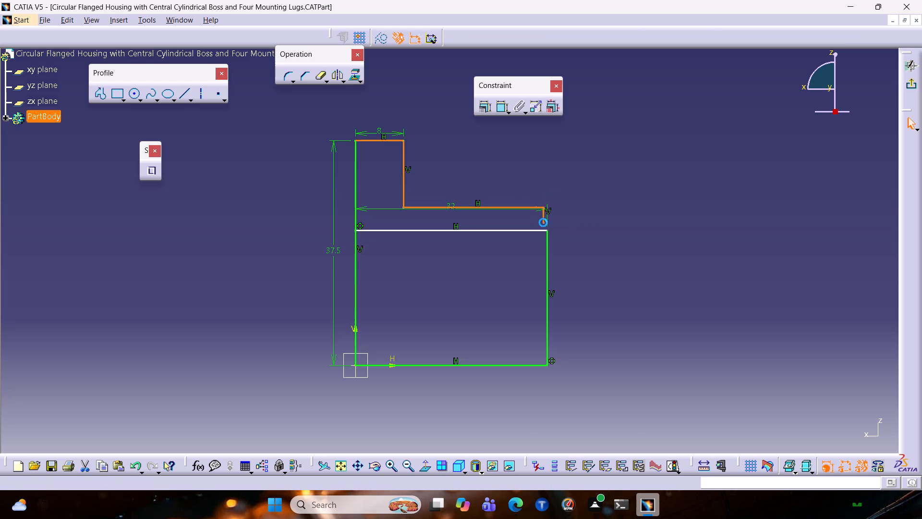
Make the open end of the stepped profile's short vertical line coincident with the rectangle's upper corner away from the V axis.
left_click(544, 222)
left_click(547, 230, "ctrl")
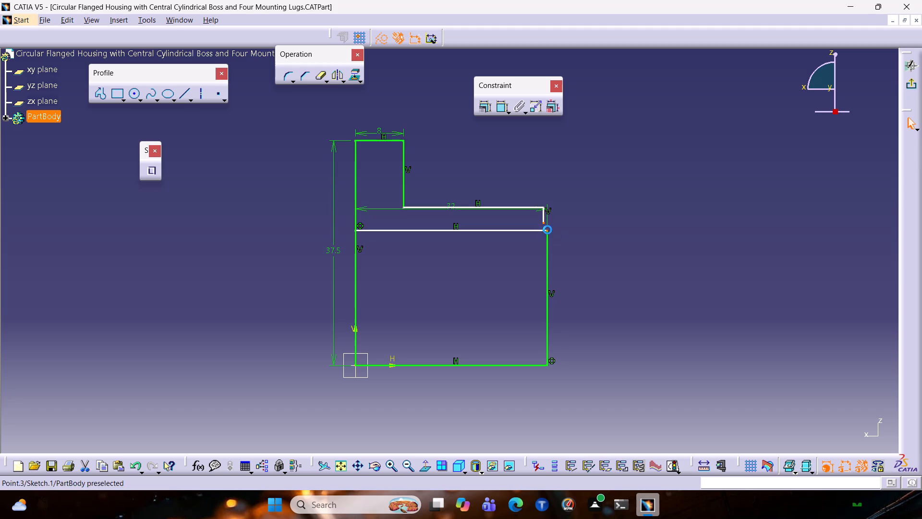
left_click(479, 111)
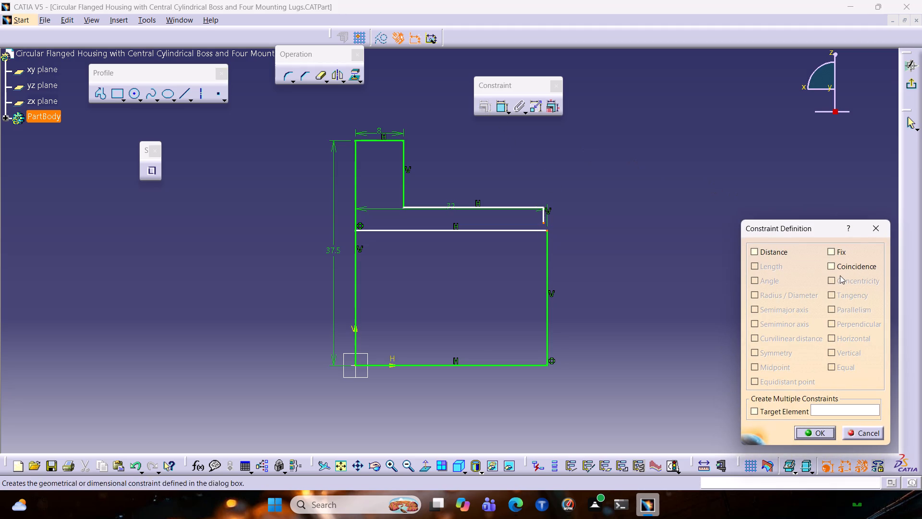
left_click(841, 271)
left_click(826, 430)
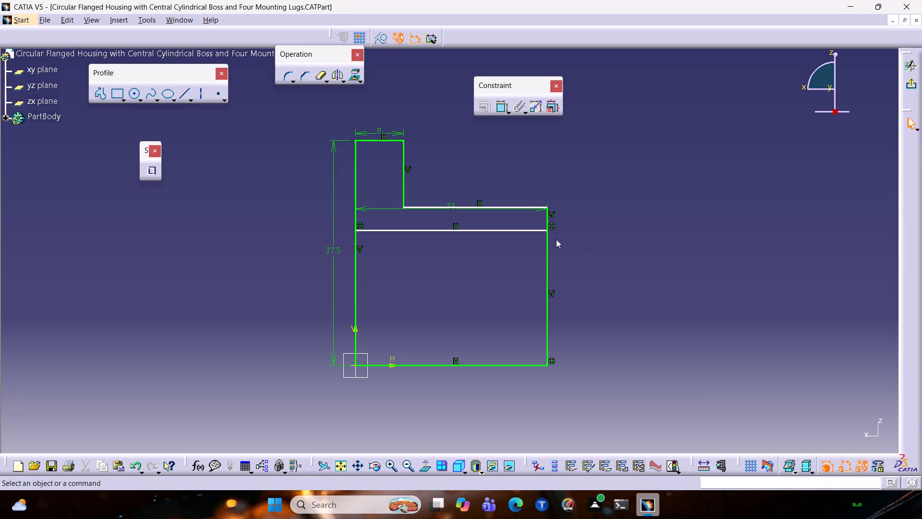
Dimension the gap between the inner horizontal line and the step's horizontal line as 6 mm, placing it clear outside the profile.
left_click(507, 104)
left_click(505, 104)
left_click(493, 111)
left_click(501, 113)
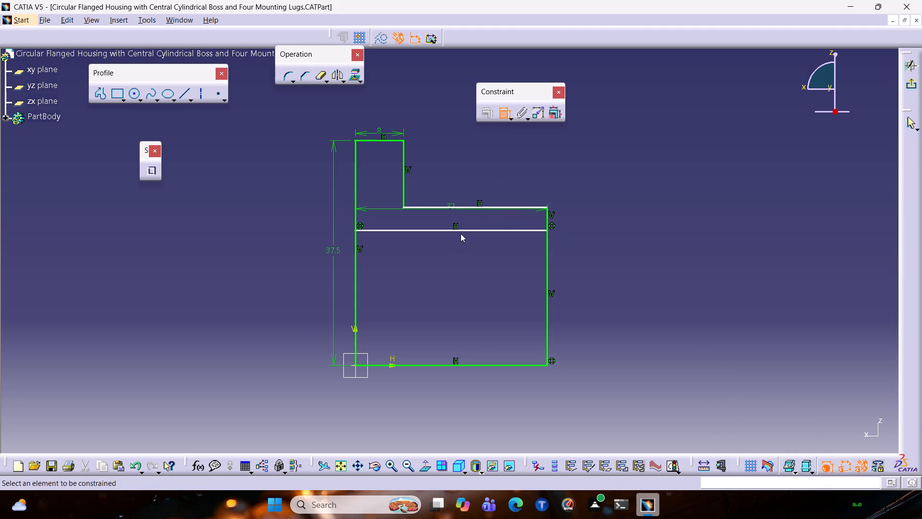
left_click(463, 228)
left_click(463, 208)
left_click(584, 230)
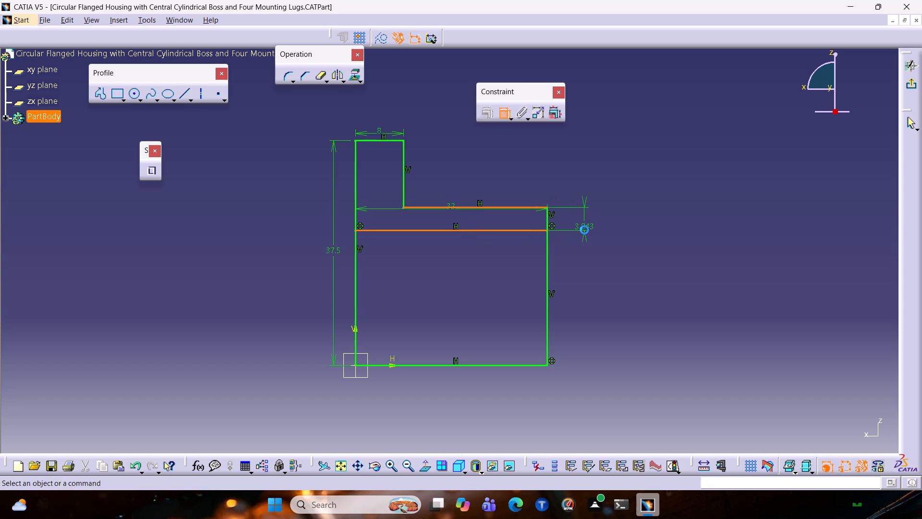
double_click(585, 225)
key("6")
key("Return")
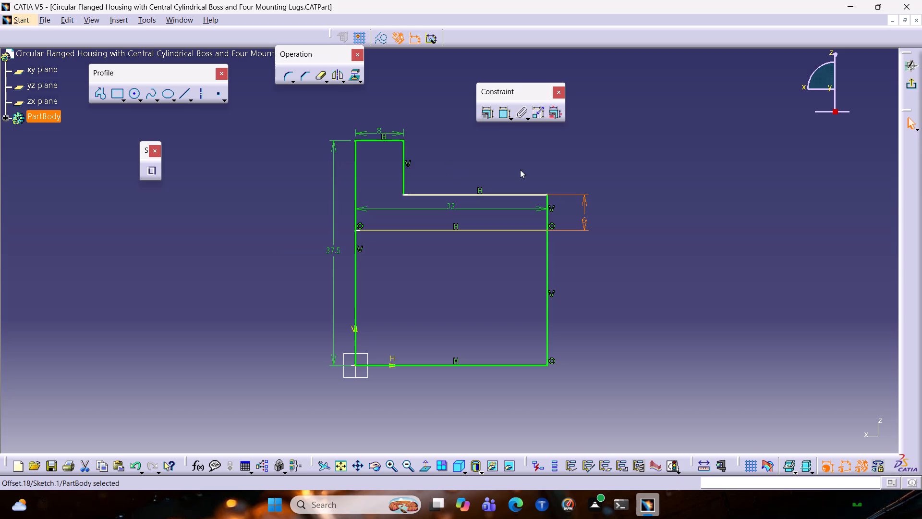
left_click(515, 272)
left_click_drag(583, 222, 595, 221)
left_click_drag(595, 221, 603, 221)
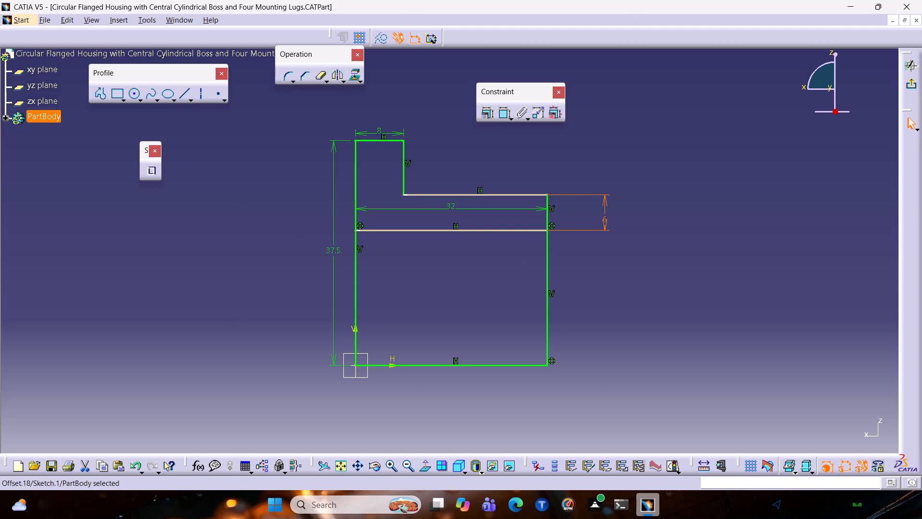
Delete the 32 mm width dimension across the profile.
left_click(507, 115)
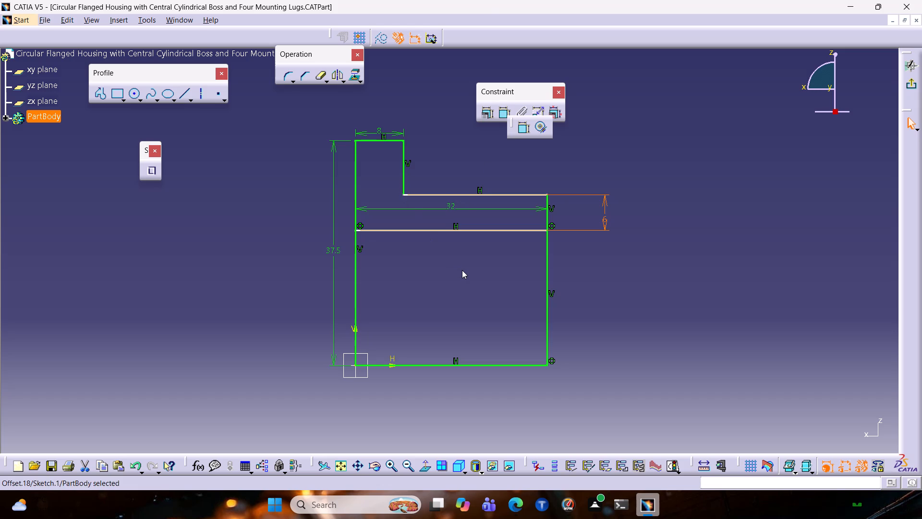
key("Escape")
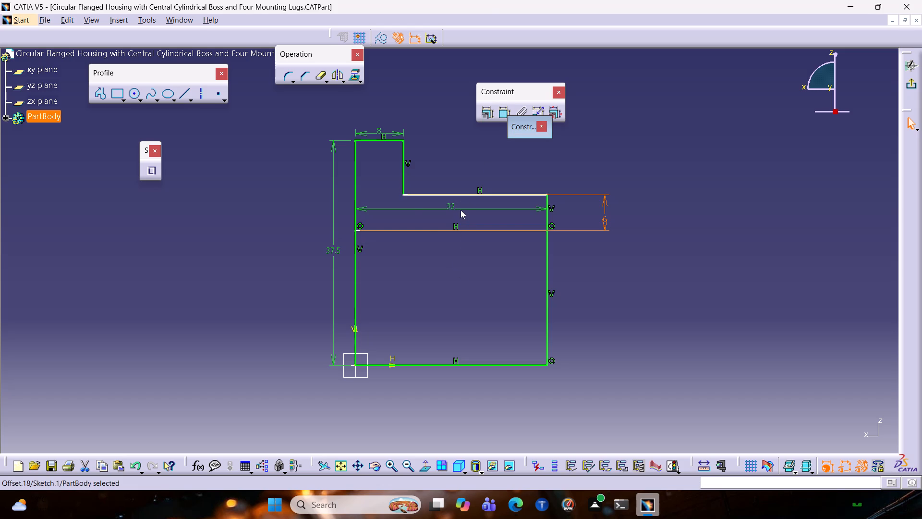
left_click(461, 208)
left_click(457, 208)
key("Delete")
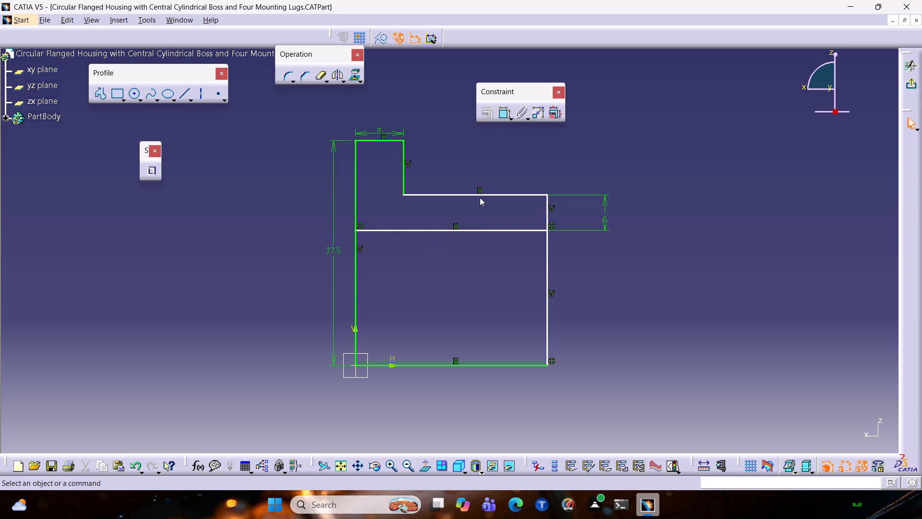
Dimension the length of the step's long horizontal line and align the dimension with the 8 mm one above the profile.
left_click(508, 107)
left_click(495, 115)
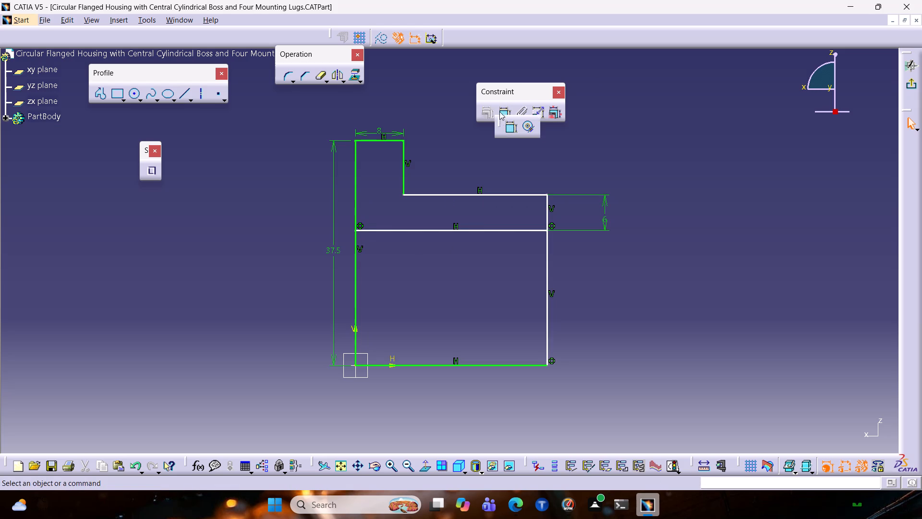
double_click(499, 110)
left_click(493, 196)
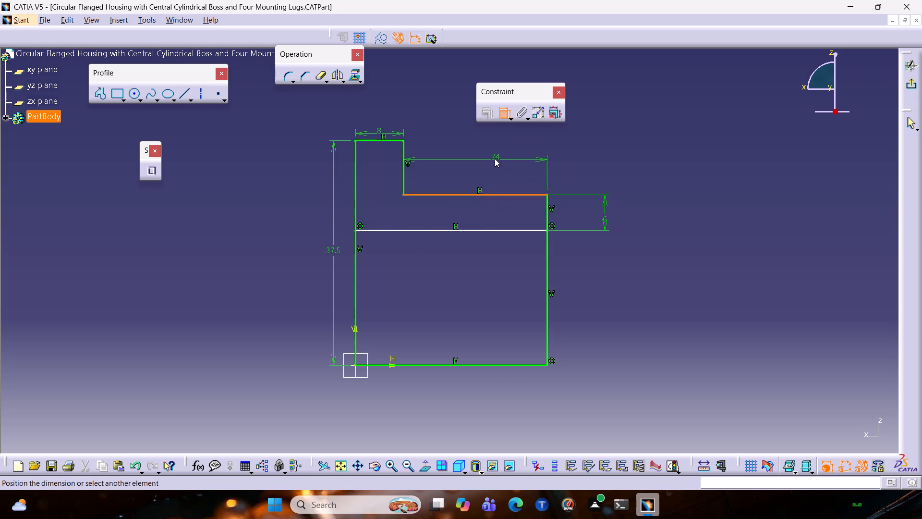
left_click(494, 157)
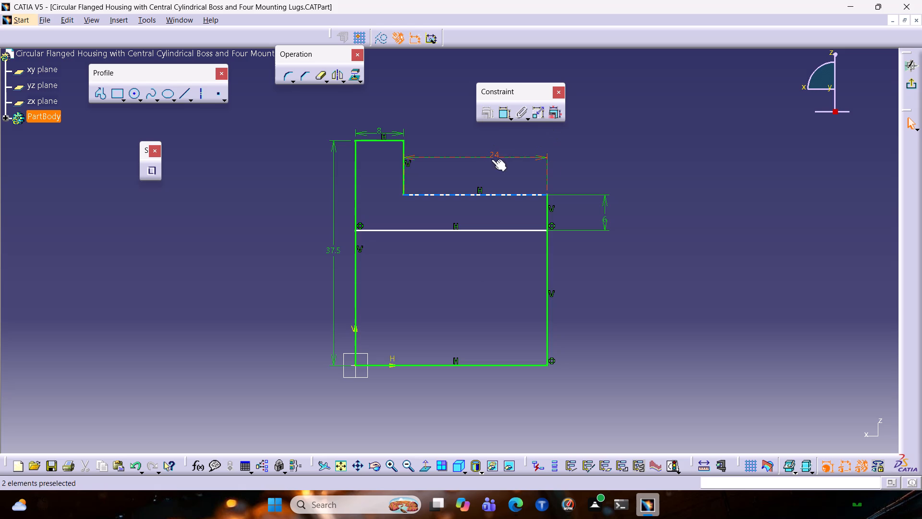
left_click_drag(491, 159, 499, 133)
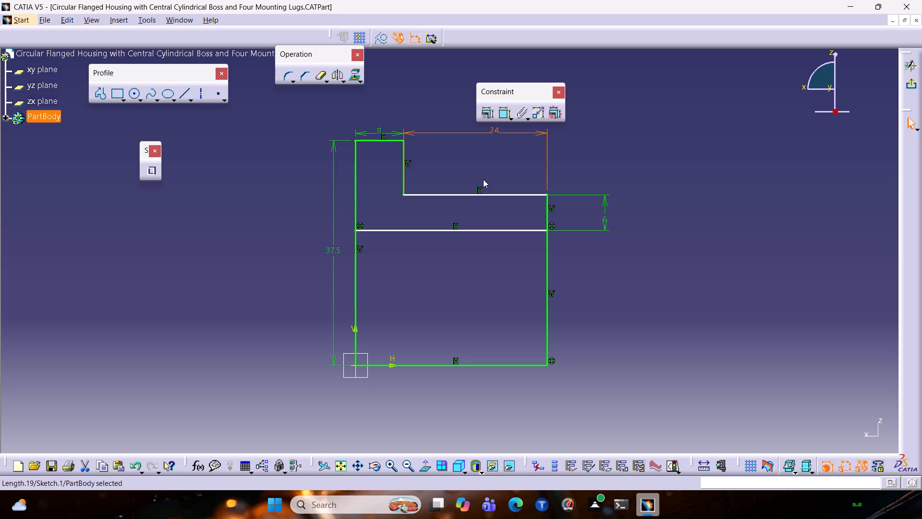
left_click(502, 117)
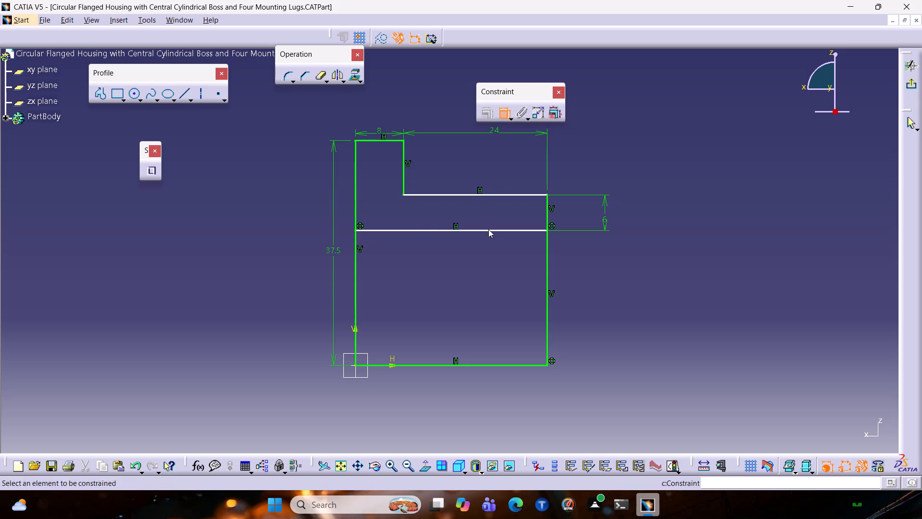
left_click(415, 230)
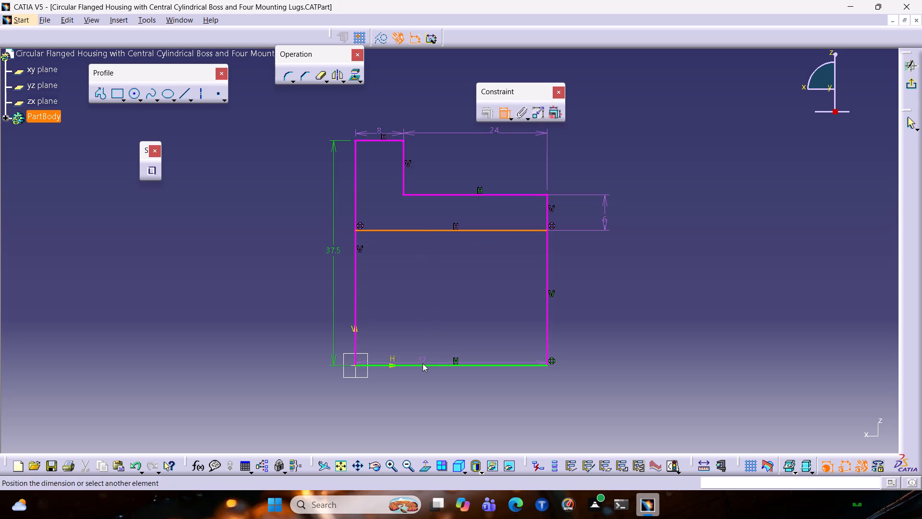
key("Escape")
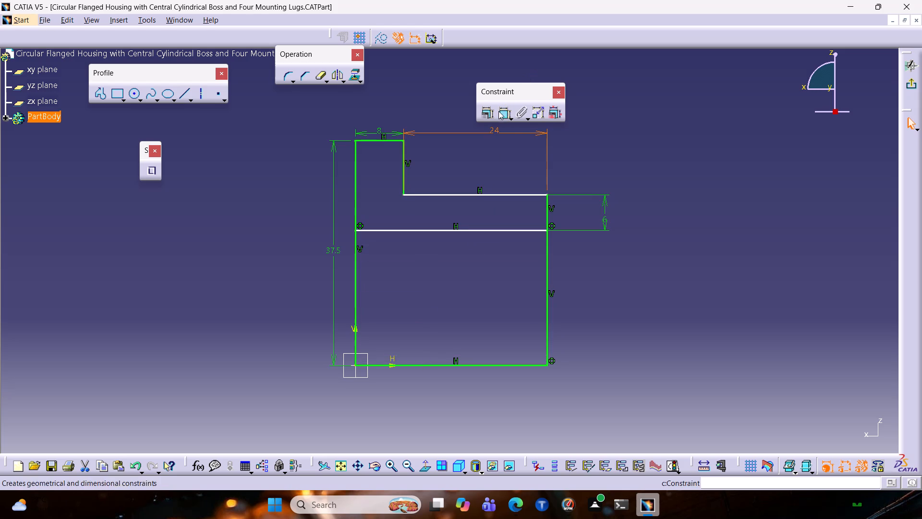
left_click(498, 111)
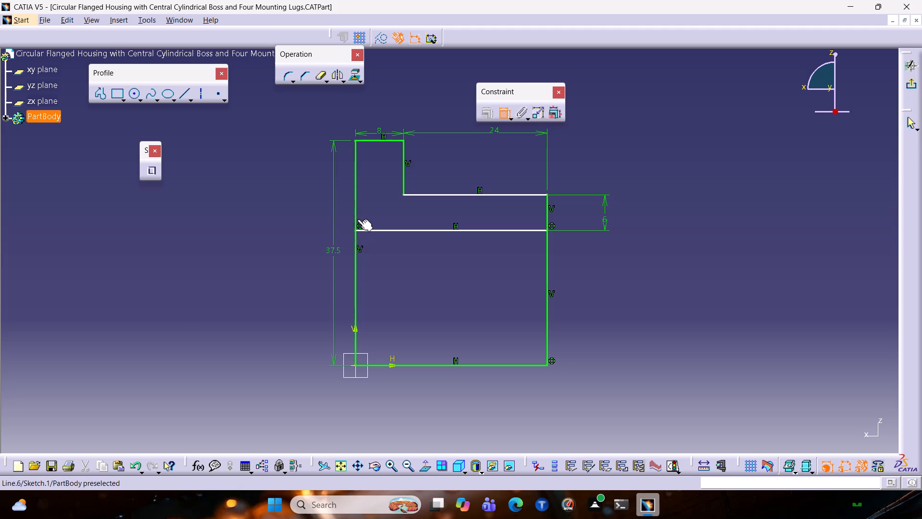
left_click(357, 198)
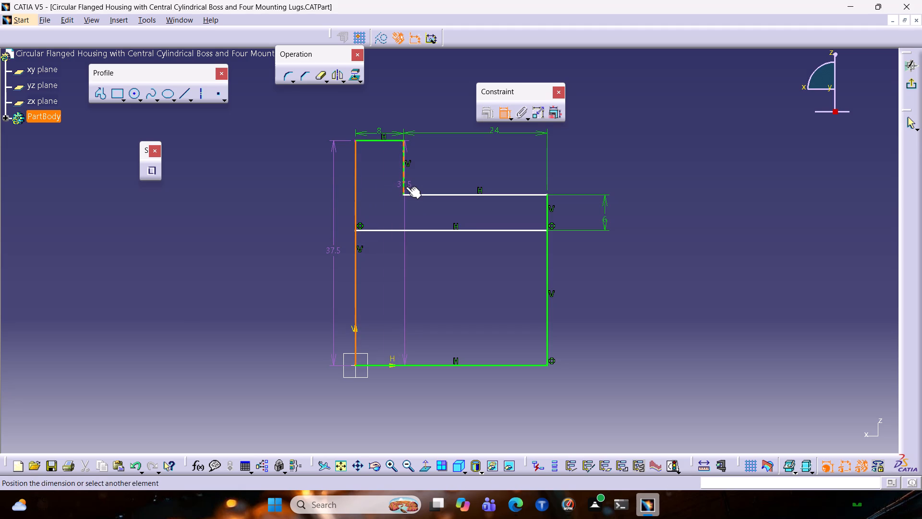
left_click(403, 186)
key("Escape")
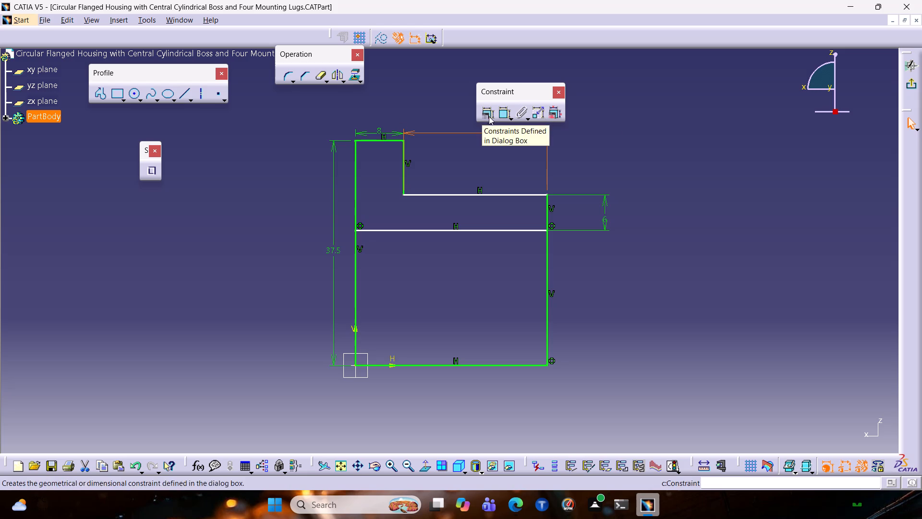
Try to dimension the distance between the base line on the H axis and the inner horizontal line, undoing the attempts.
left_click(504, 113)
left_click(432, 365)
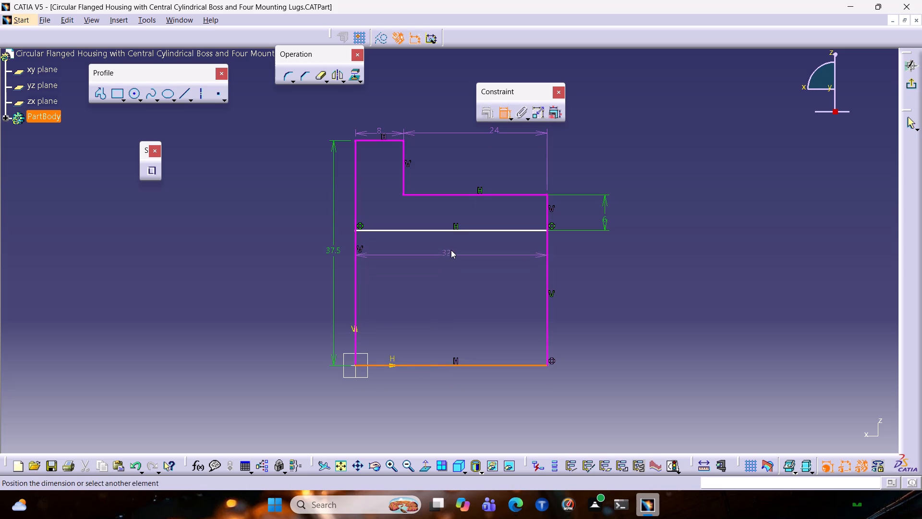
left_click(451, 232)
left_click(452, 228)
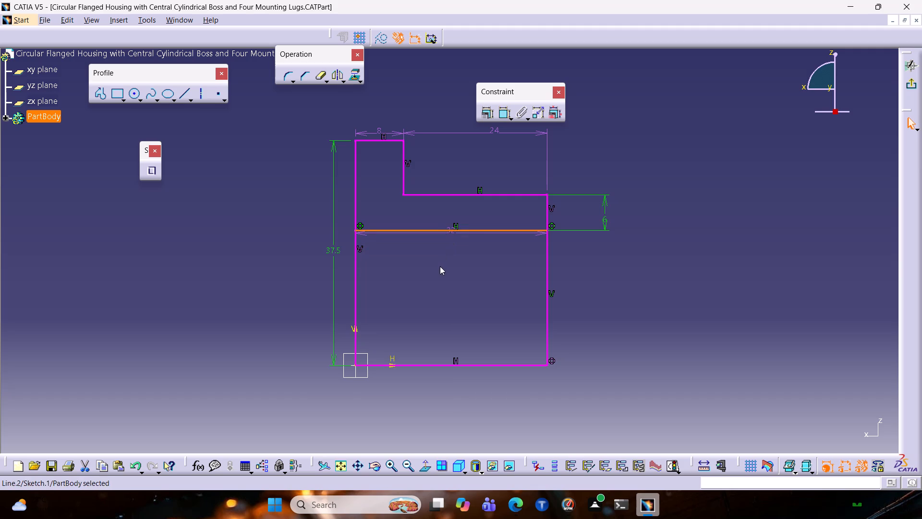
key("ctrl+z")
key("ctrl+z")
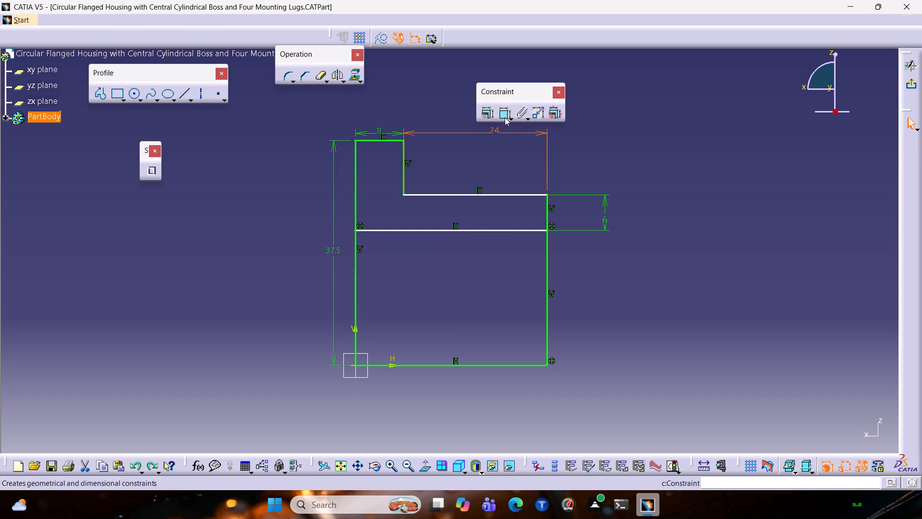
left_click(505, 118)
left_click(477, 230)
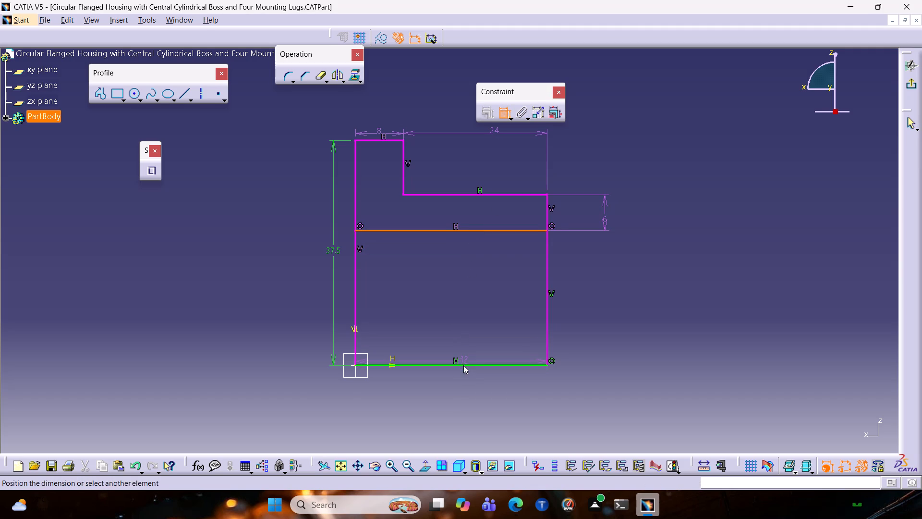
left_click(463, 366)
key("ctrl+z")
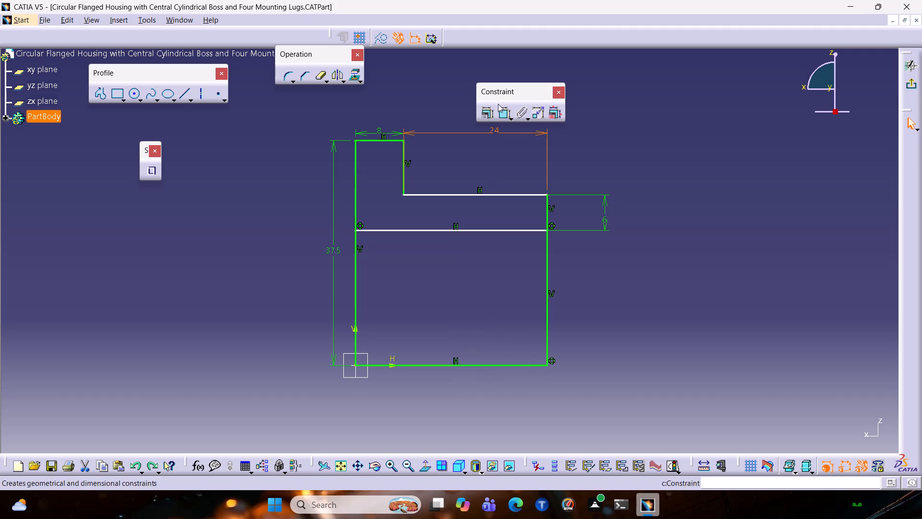
Dimension the distance from the base line on the H axis to the inner horizontal line, placing it outside the far vertical edge.
left_click(499, 114)
left_click(445, 365)
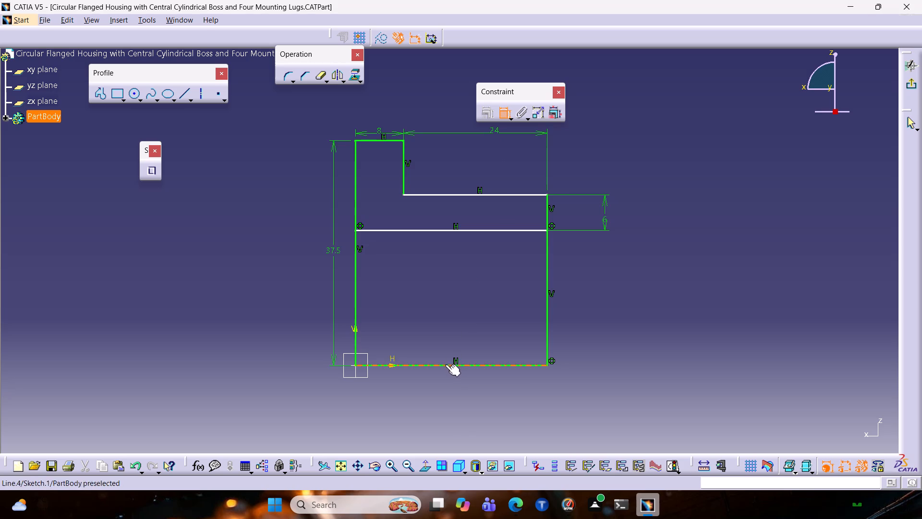
left_click(448, 229)
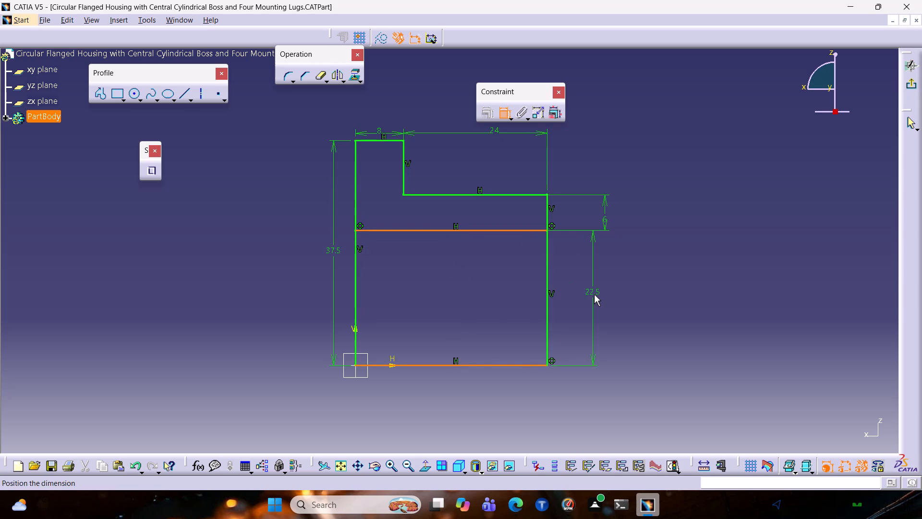
left_click(594, 294)
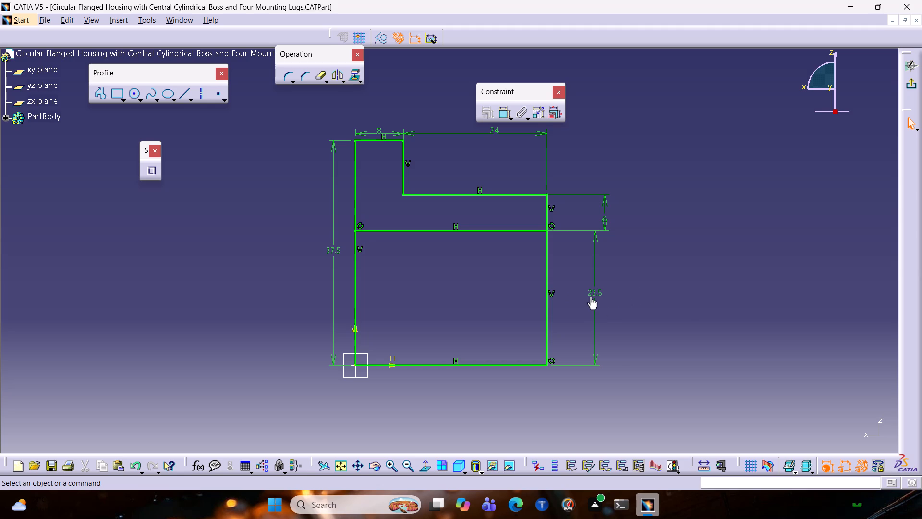
Start another constraint in the profile sketch.
left_click(505, 111)
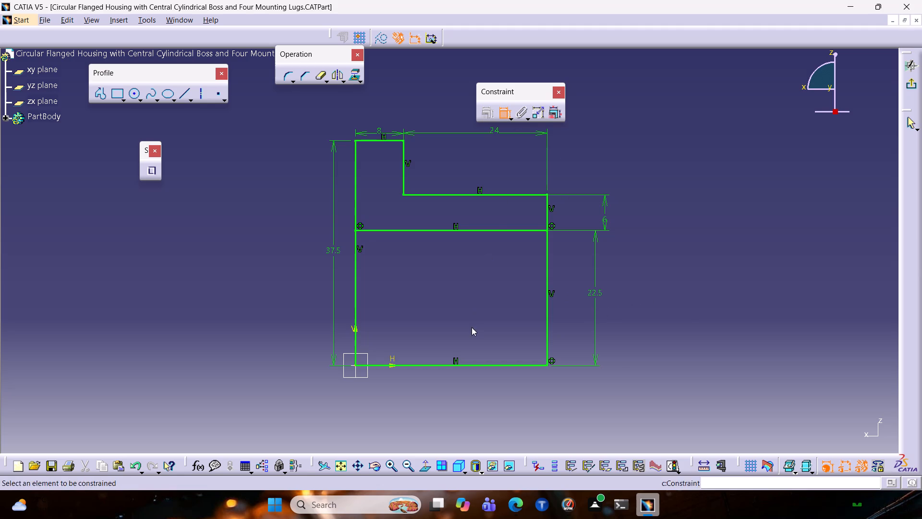
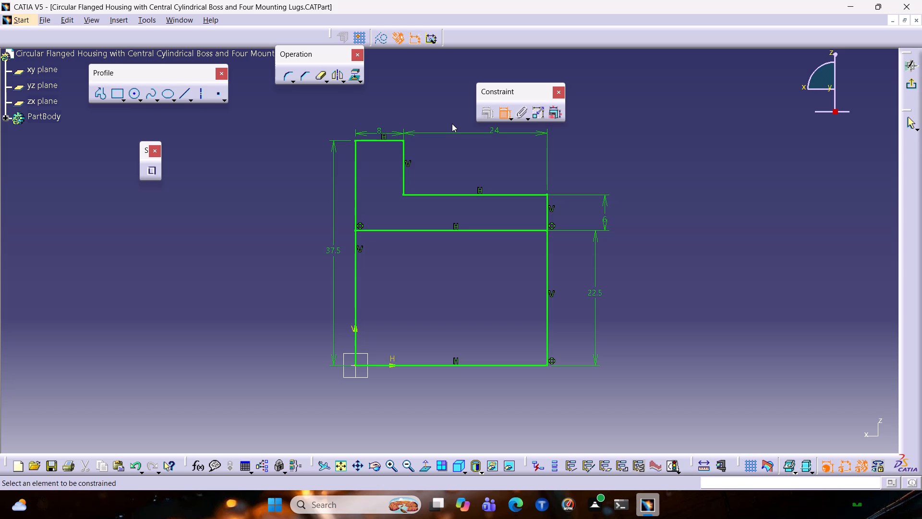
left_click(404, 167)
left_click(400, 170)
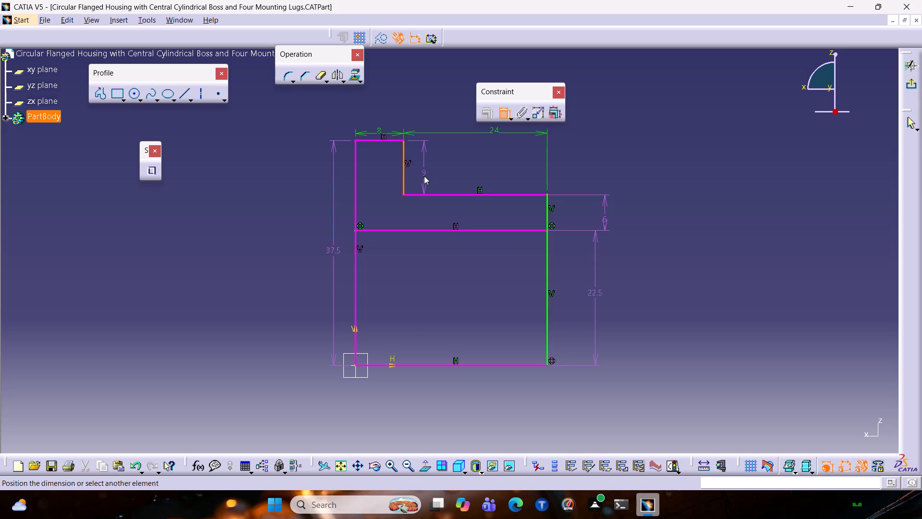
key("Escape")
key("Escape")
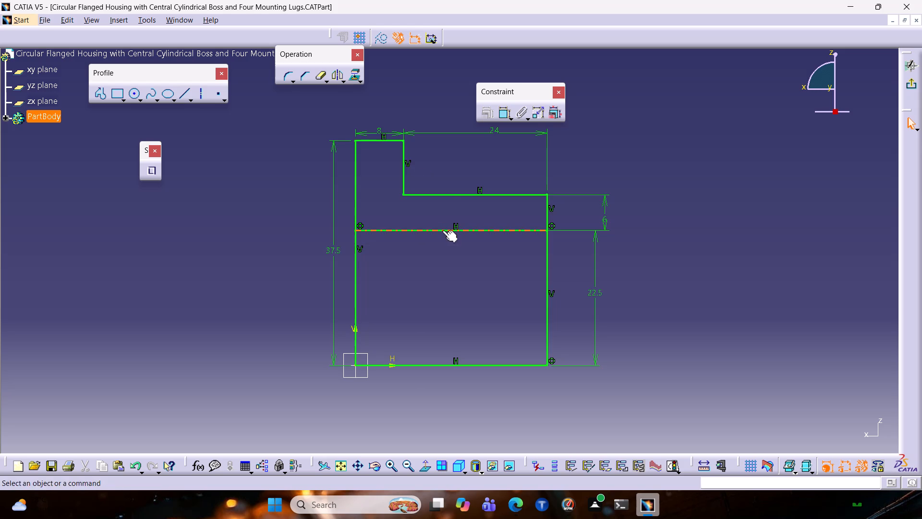
Delete the inner horizontal line that crosses the stepped profile, together with its attached dimensions.
left_click(442, 230)
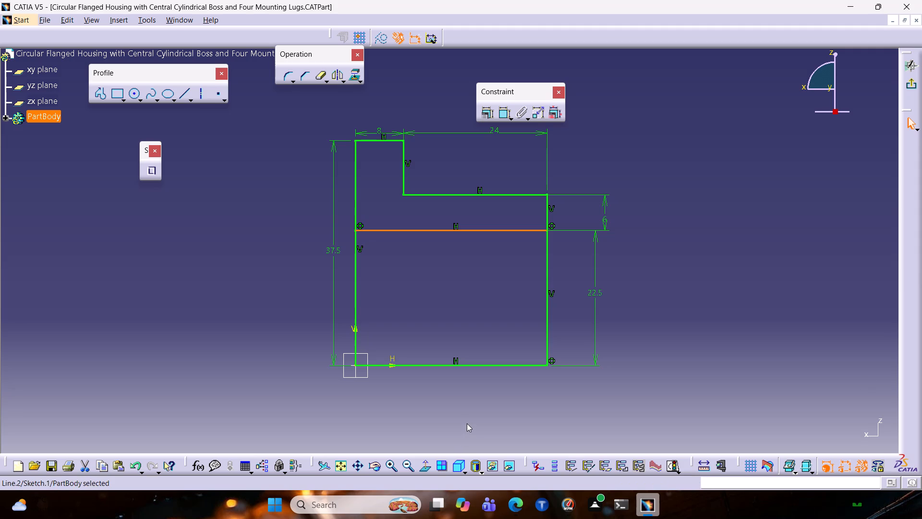
key("Delete")
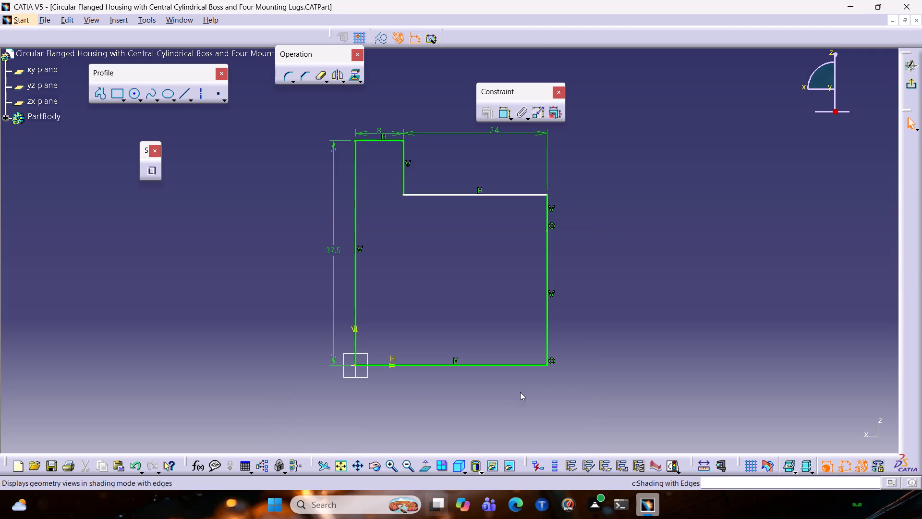
Dimension the height of the step's short vertical line, placing the dimension above the long horizontal step line.
left_click(500, 115)
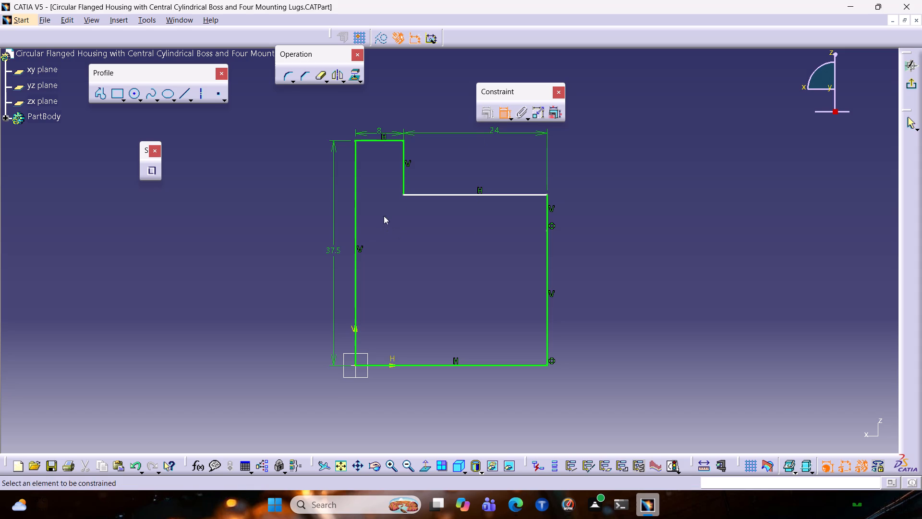
left_click(405, 174)
left_click(469, 180)
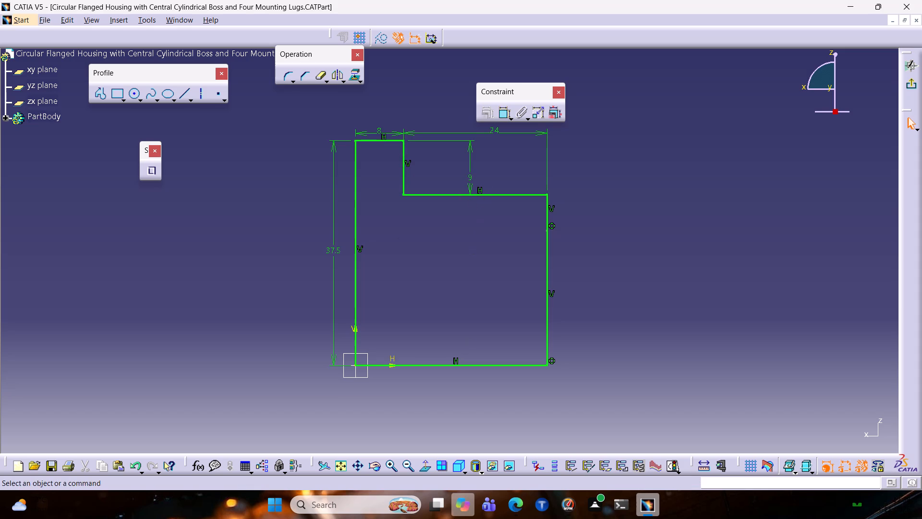
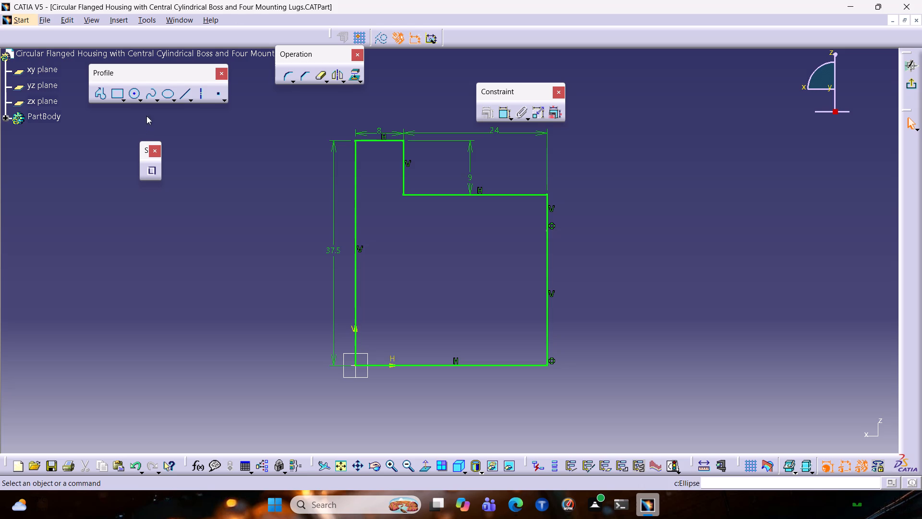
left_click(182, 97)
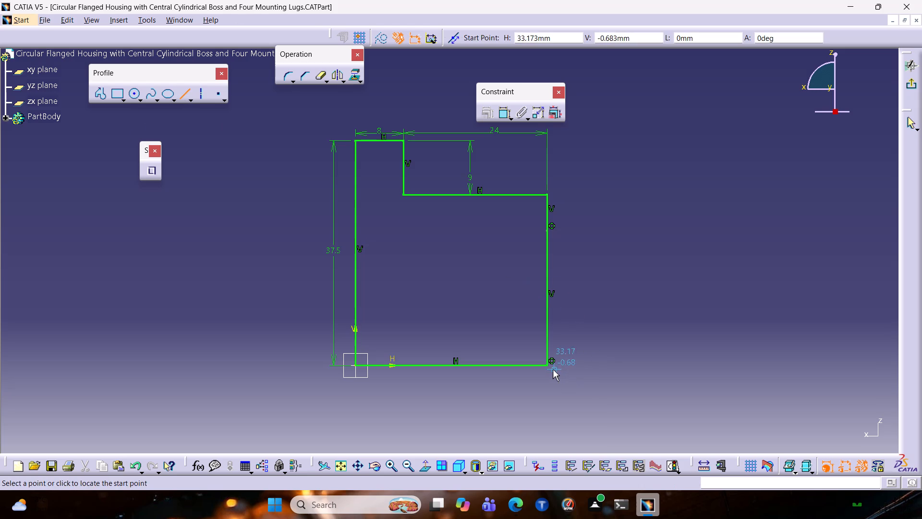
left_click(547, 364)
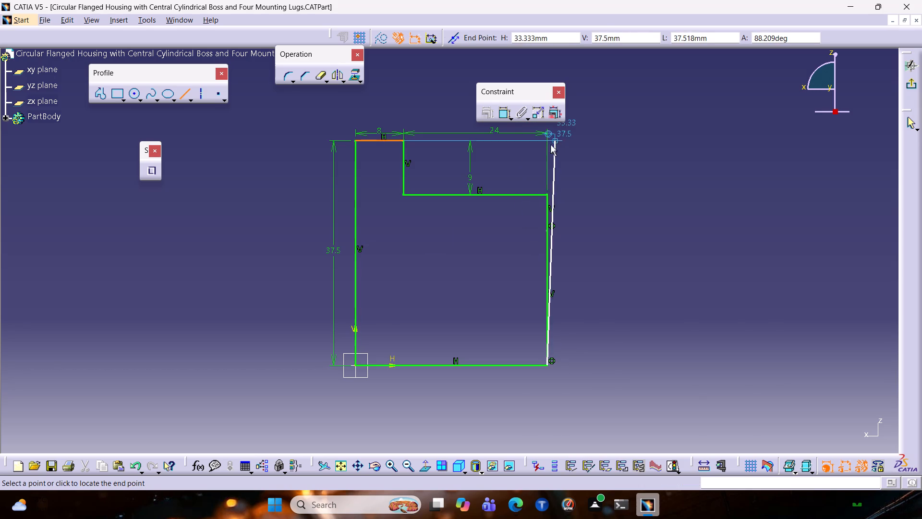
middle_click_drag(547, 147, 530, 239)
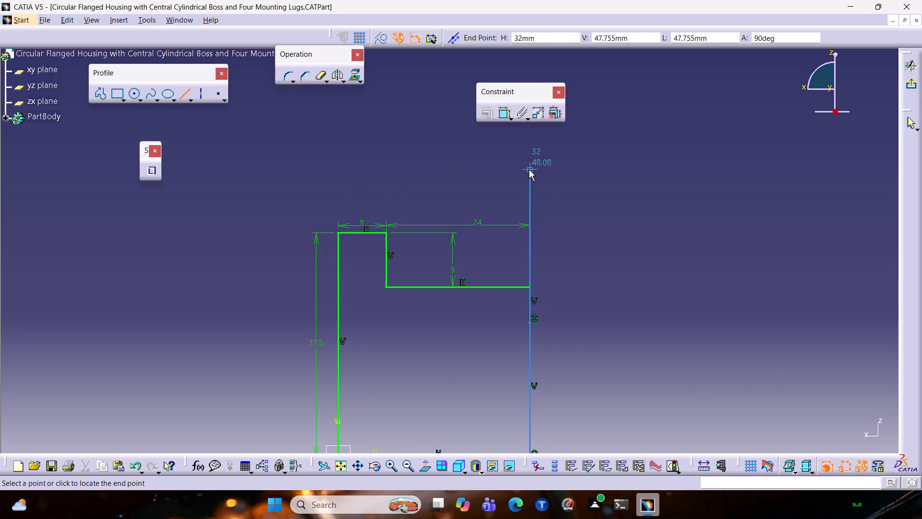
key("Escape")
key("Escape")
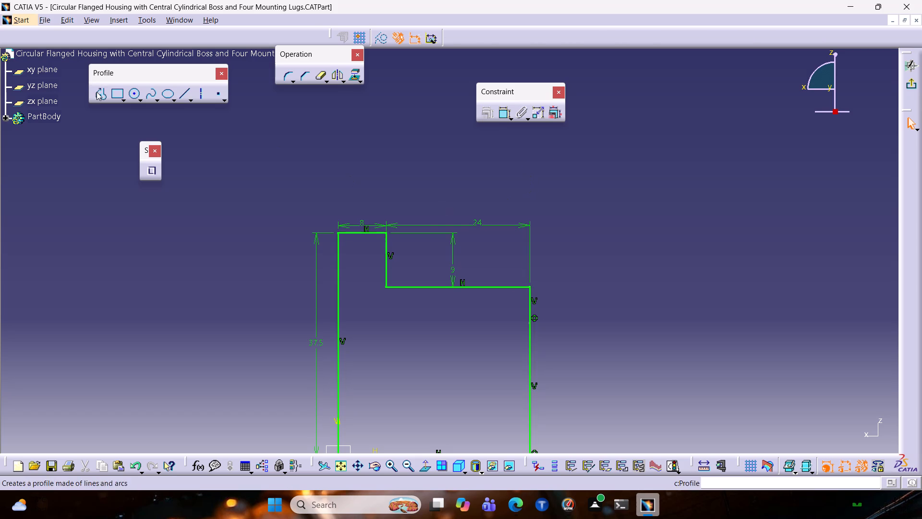
Sketch a vertical line about 23 mm long upward from the outer end of the long horizontal step line.
left_click(97, 92)
left_click(528, 287)
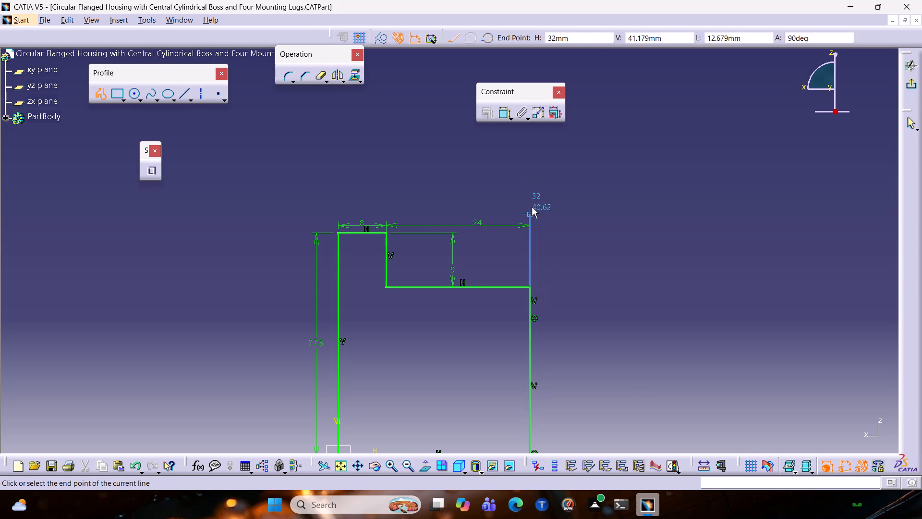
left_click(529, 148)
key("Escape")
key("Escape")
middle_click_drag(584, 304, 582, 241)
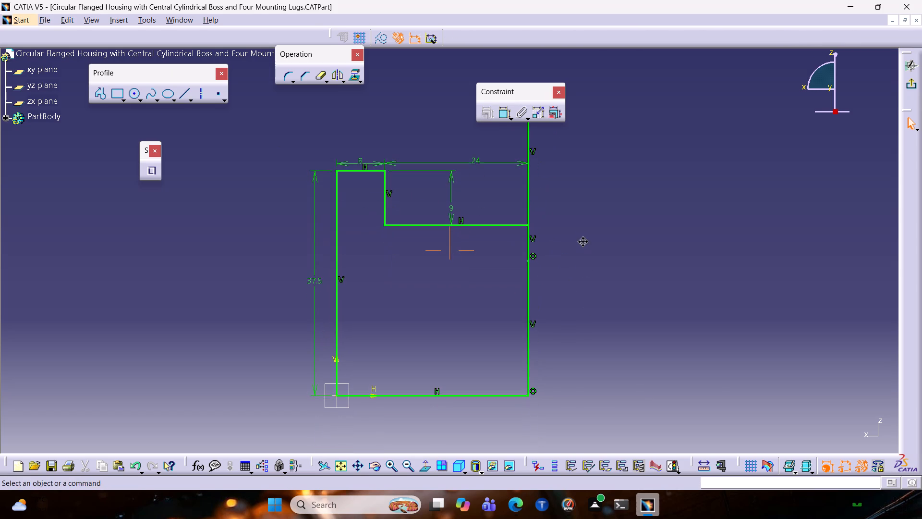
middle_click_drag(582, 241, 582, 240)
Dimension the height from the profile's lower outer corner to the new vertical line's top end and set it to 87/2 mm.
left_click(502, 114)
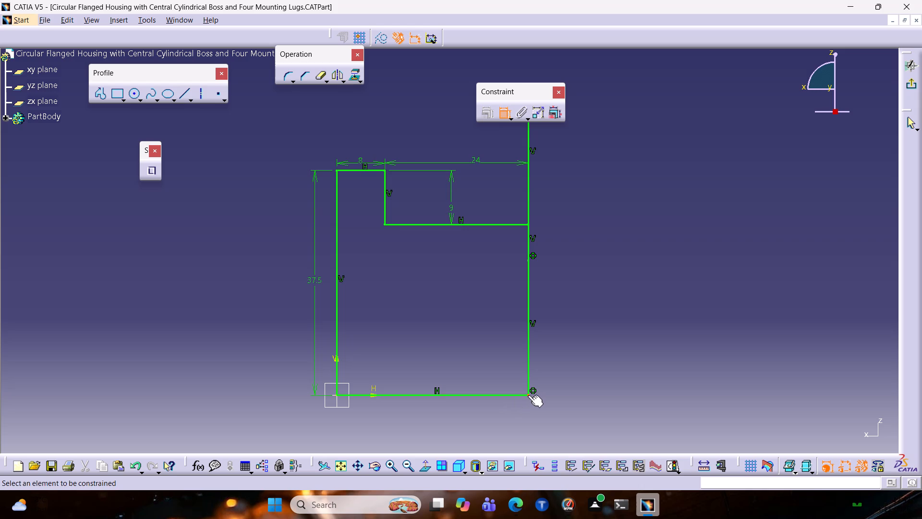
left_click(528, 395)
middle_click_drag(558, 309, 544, 415)
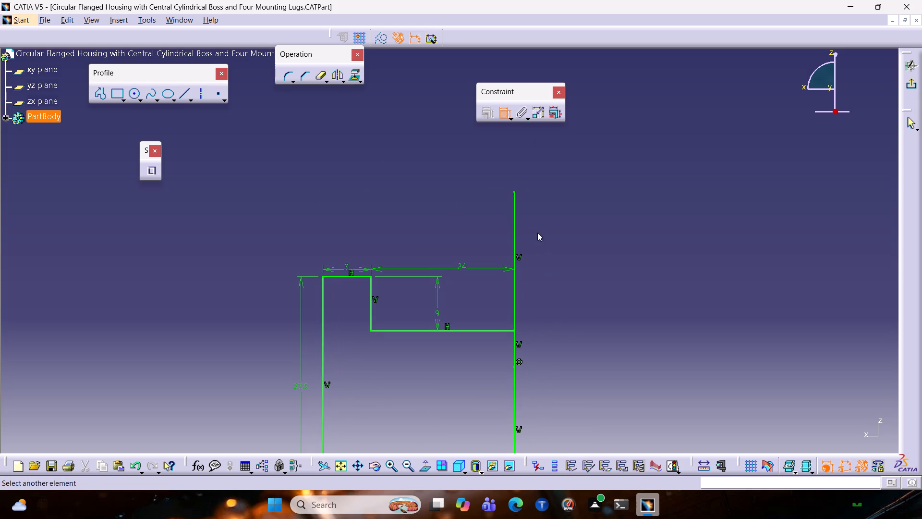
left_click(516, 191)
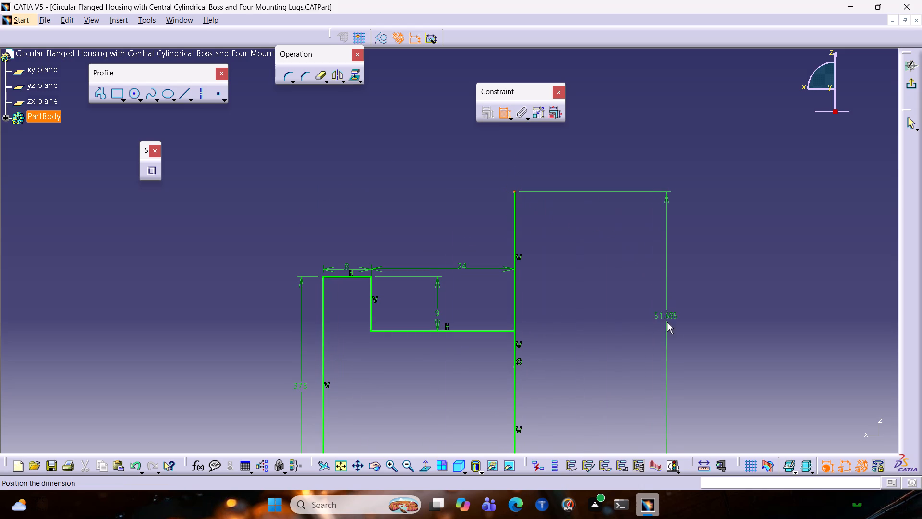
left_click(671, 334)
double_click(671, 329)
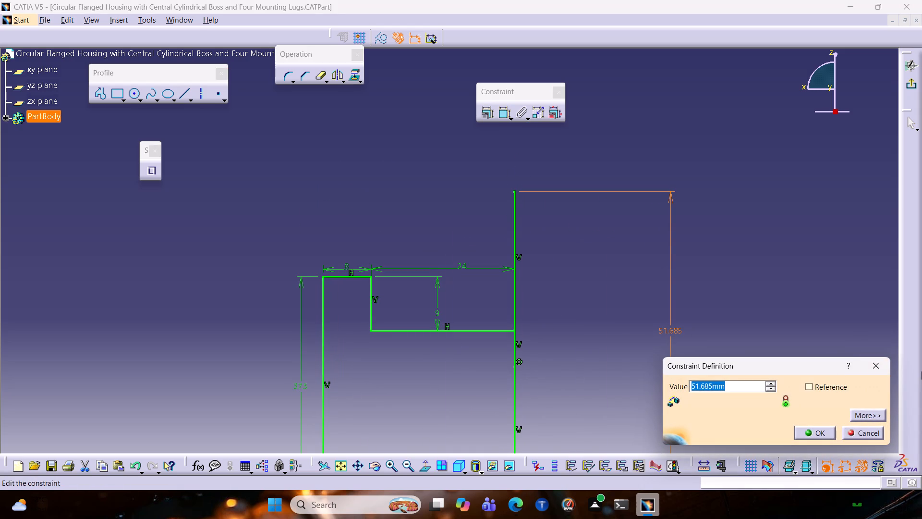
type("87/2")
key("Return")
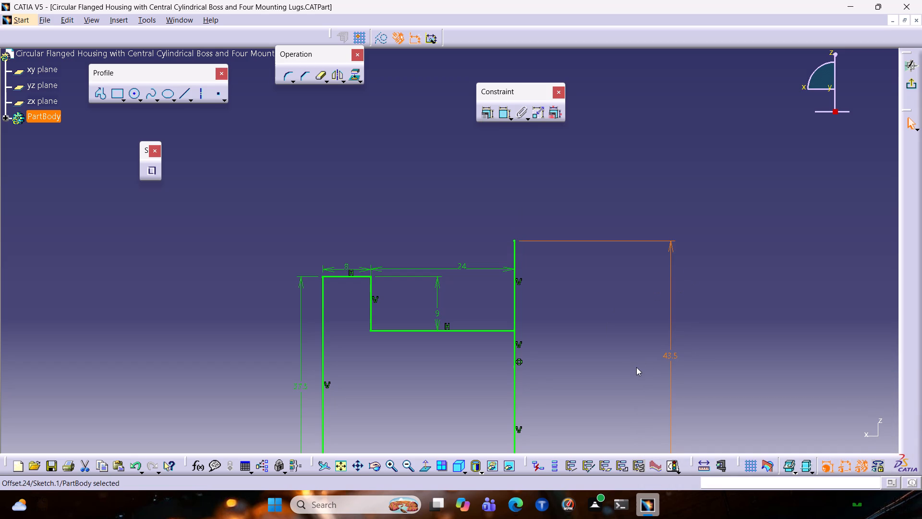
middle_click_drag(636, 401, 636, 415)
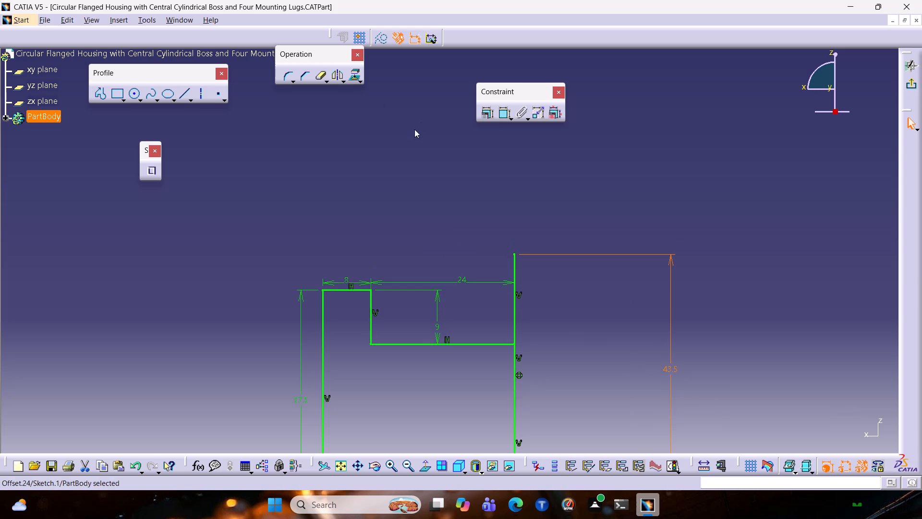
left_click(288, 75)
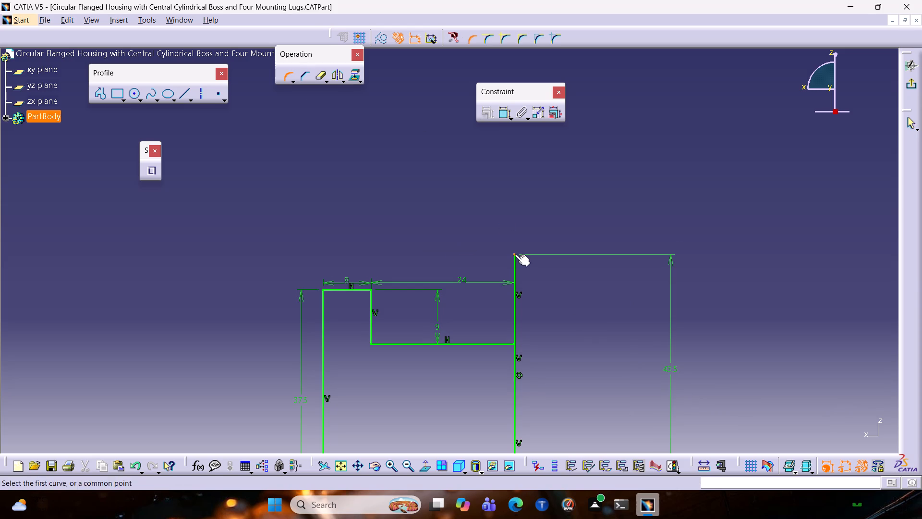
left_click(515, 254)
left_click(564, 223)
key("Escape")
Sketch a horizontal line about 14 mm long outward from the top end of the new vertical line.
left_click(96, 98)
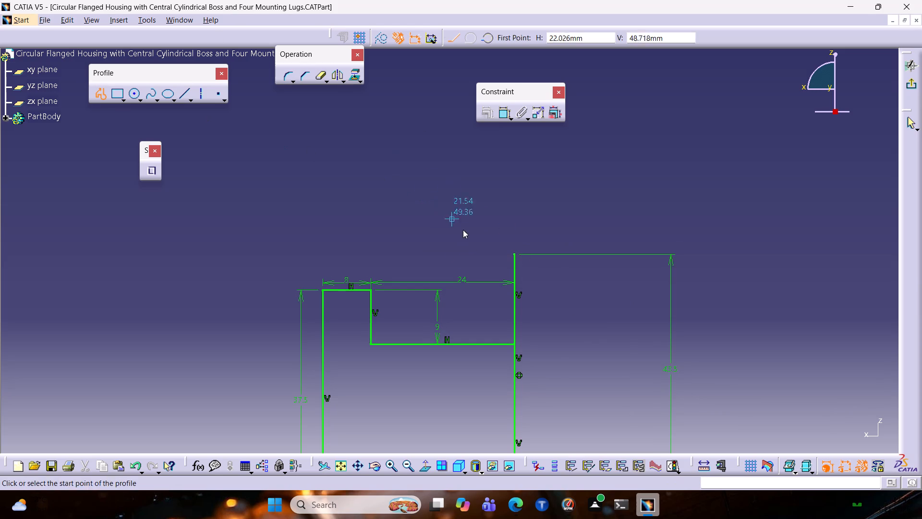
left_click(514, 254)
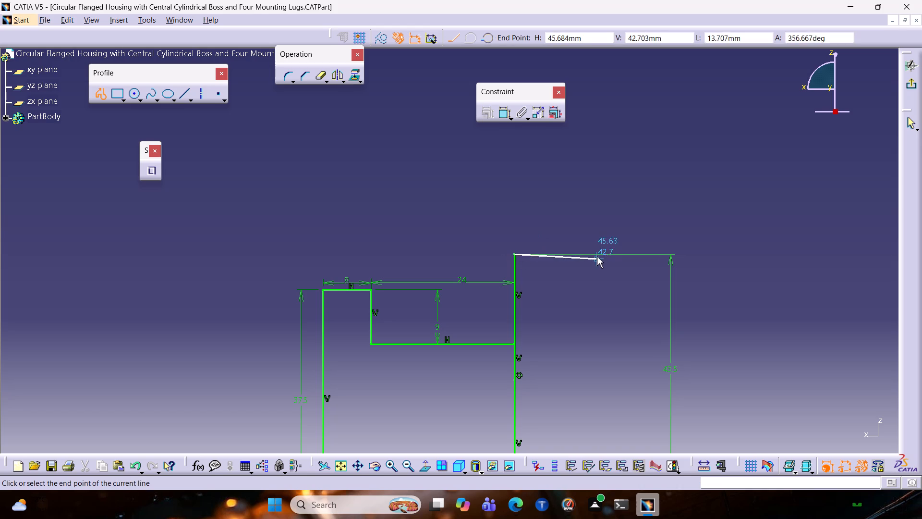
left_click(600, 253)
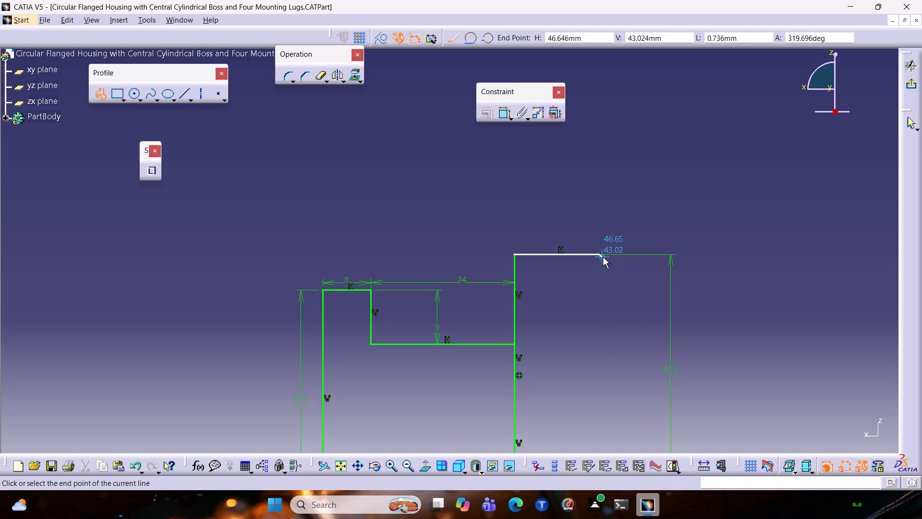
key("Escape")
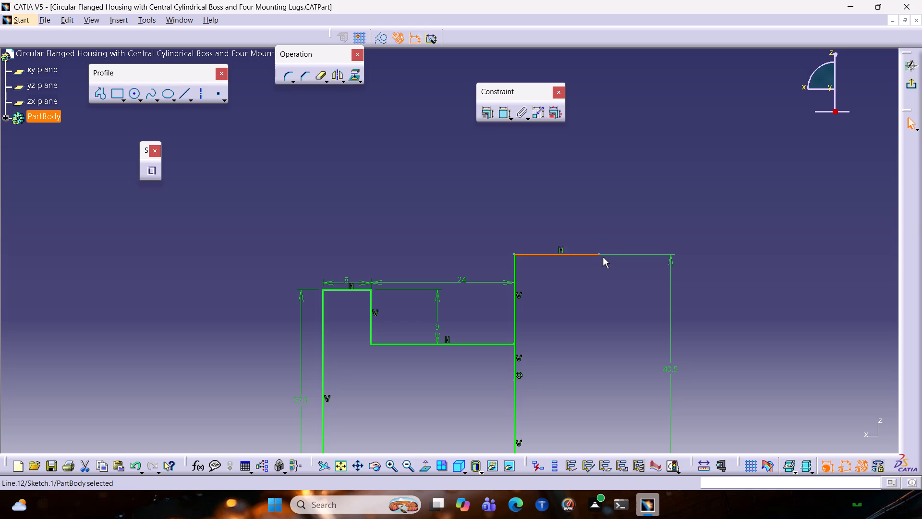
left_click(565, 327)
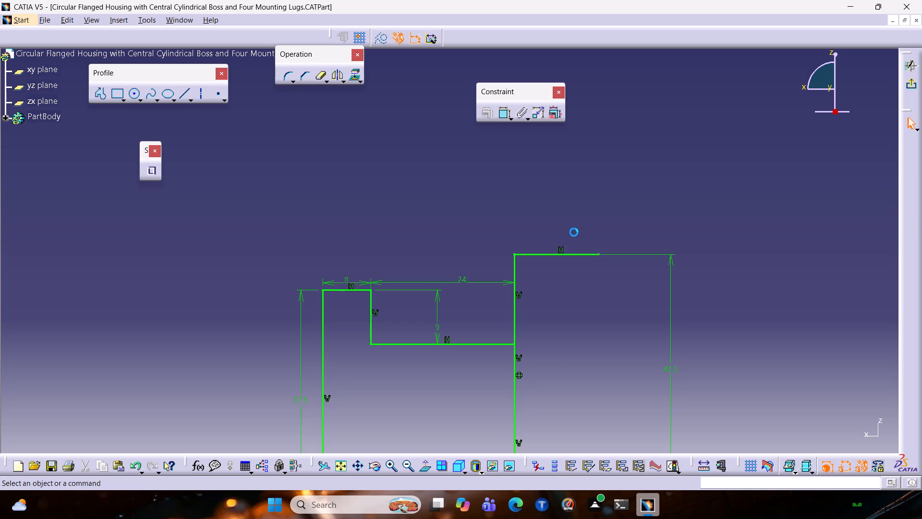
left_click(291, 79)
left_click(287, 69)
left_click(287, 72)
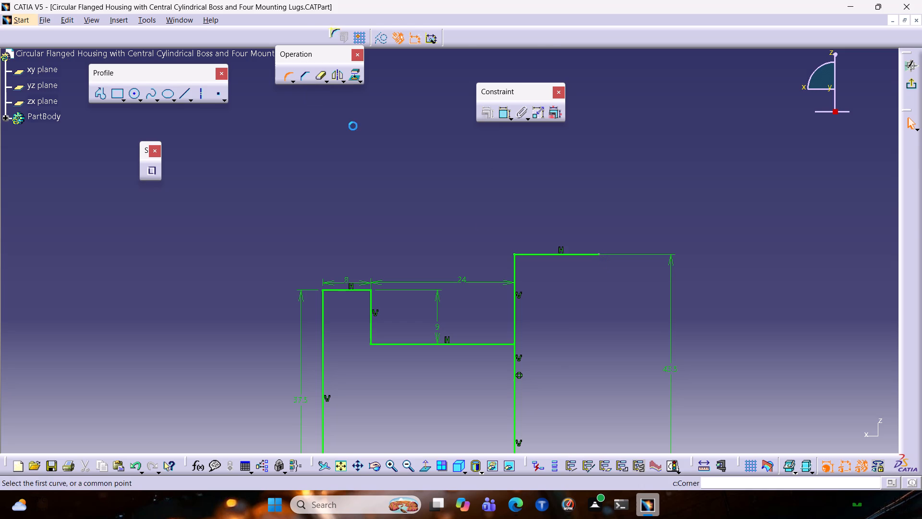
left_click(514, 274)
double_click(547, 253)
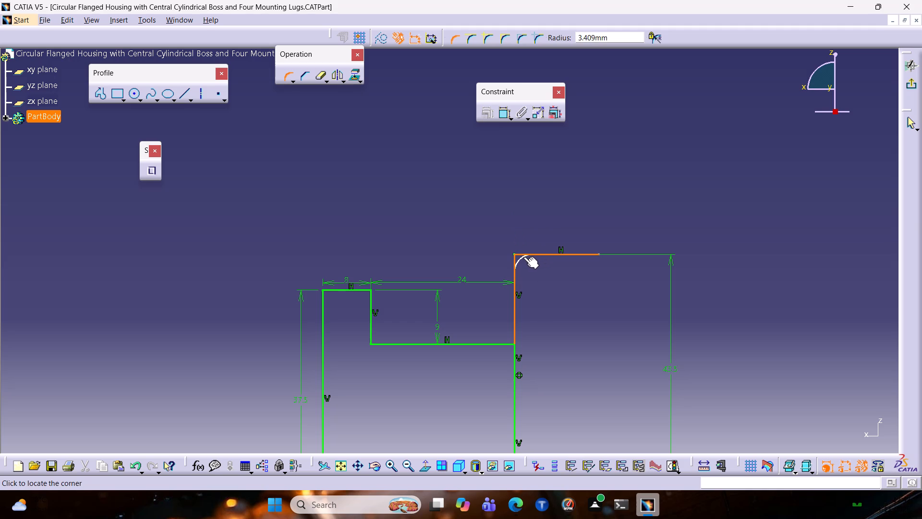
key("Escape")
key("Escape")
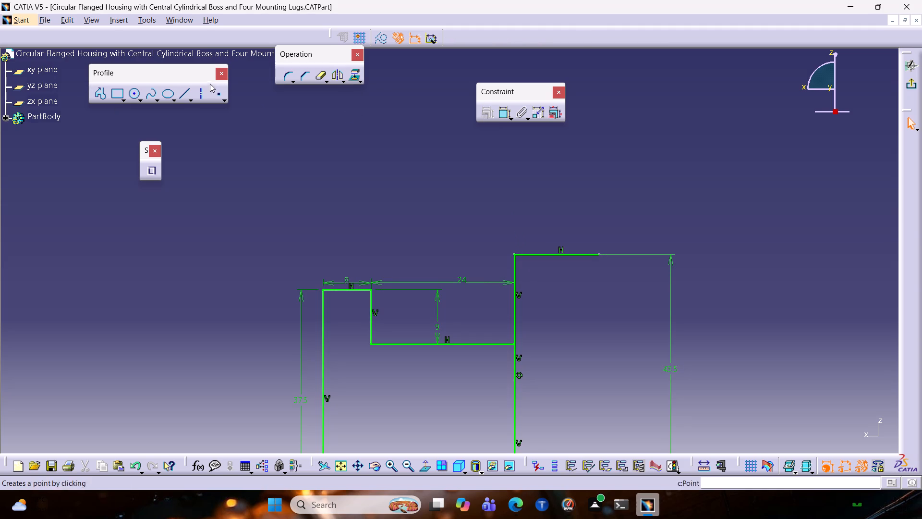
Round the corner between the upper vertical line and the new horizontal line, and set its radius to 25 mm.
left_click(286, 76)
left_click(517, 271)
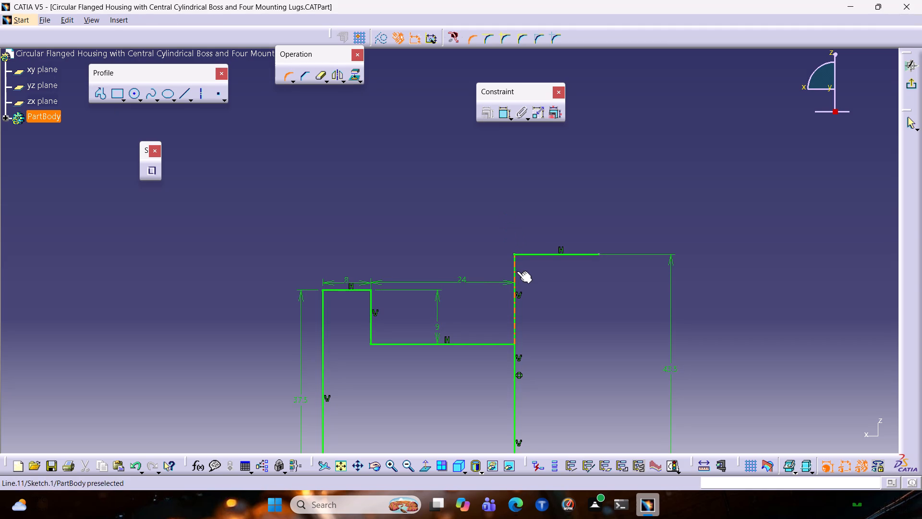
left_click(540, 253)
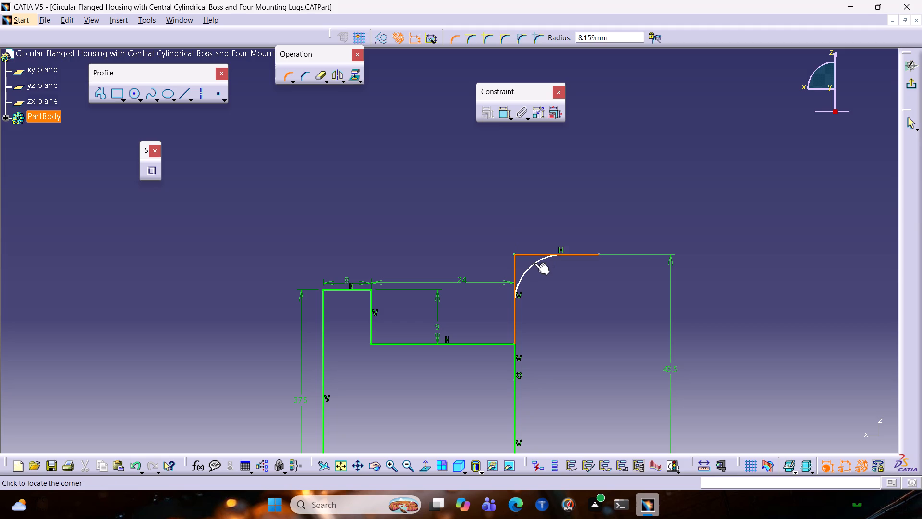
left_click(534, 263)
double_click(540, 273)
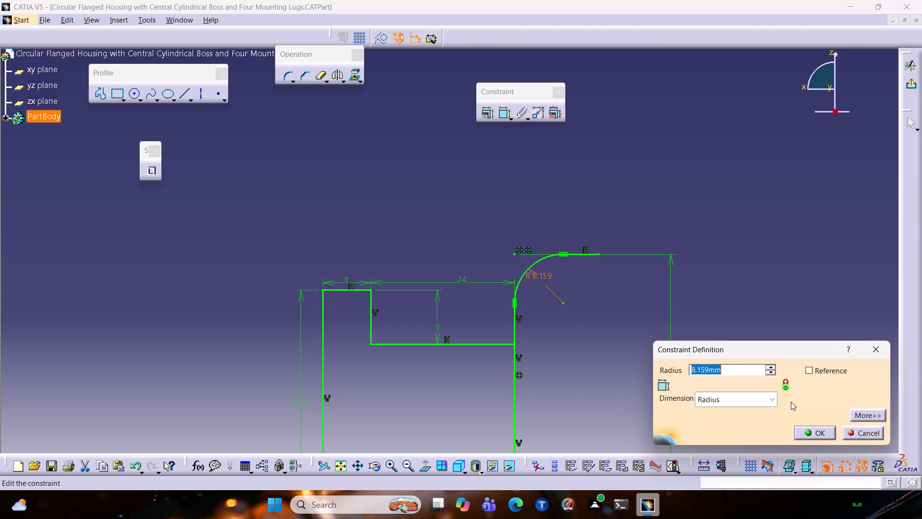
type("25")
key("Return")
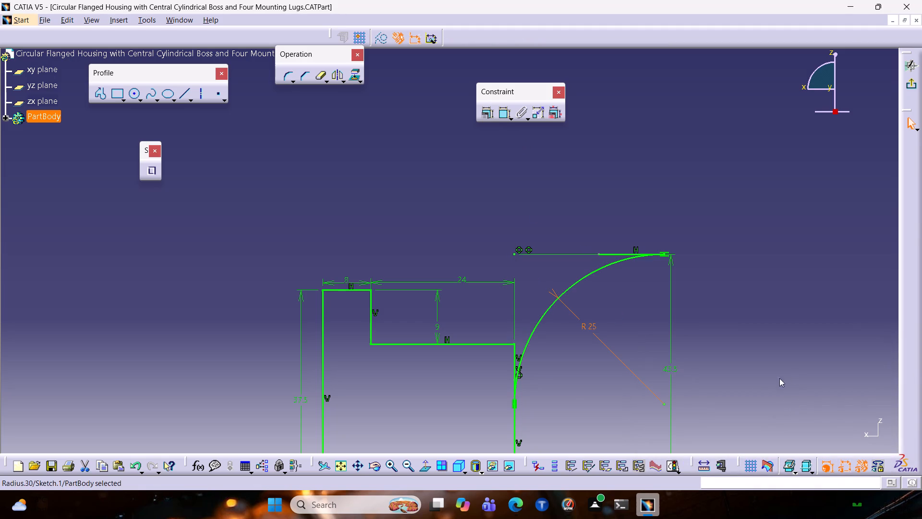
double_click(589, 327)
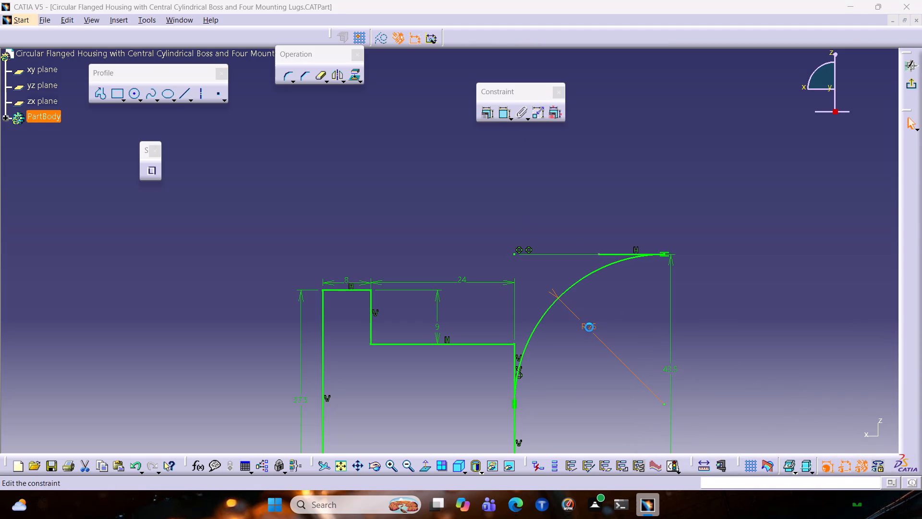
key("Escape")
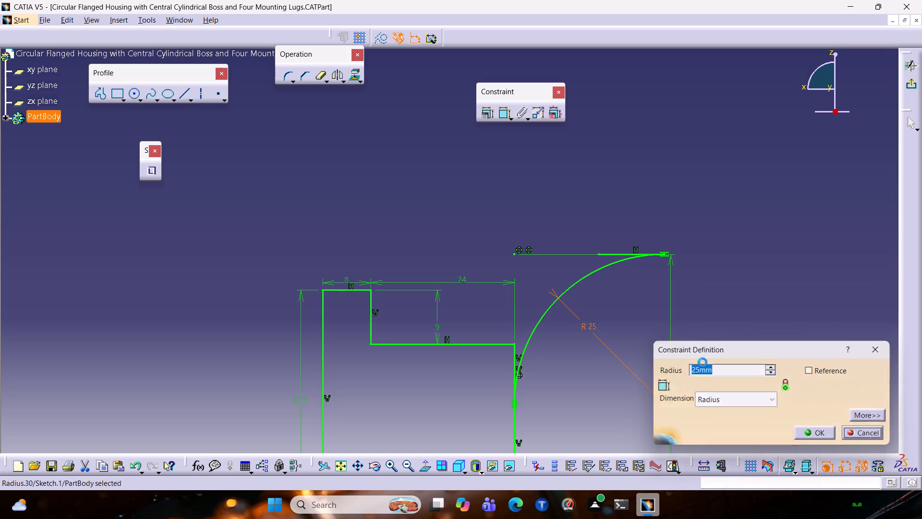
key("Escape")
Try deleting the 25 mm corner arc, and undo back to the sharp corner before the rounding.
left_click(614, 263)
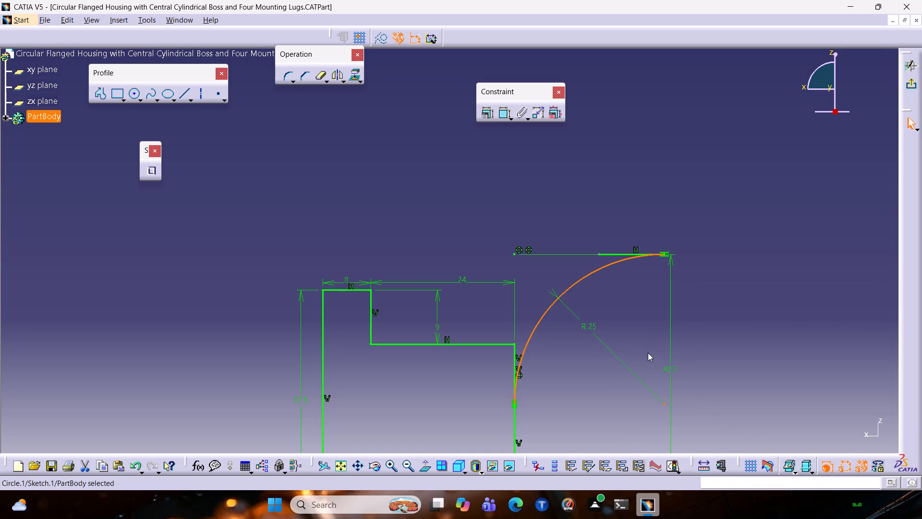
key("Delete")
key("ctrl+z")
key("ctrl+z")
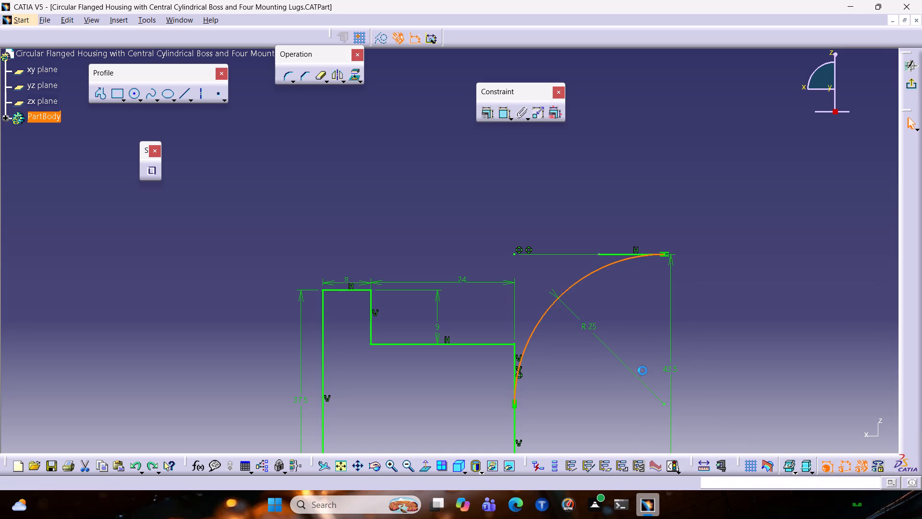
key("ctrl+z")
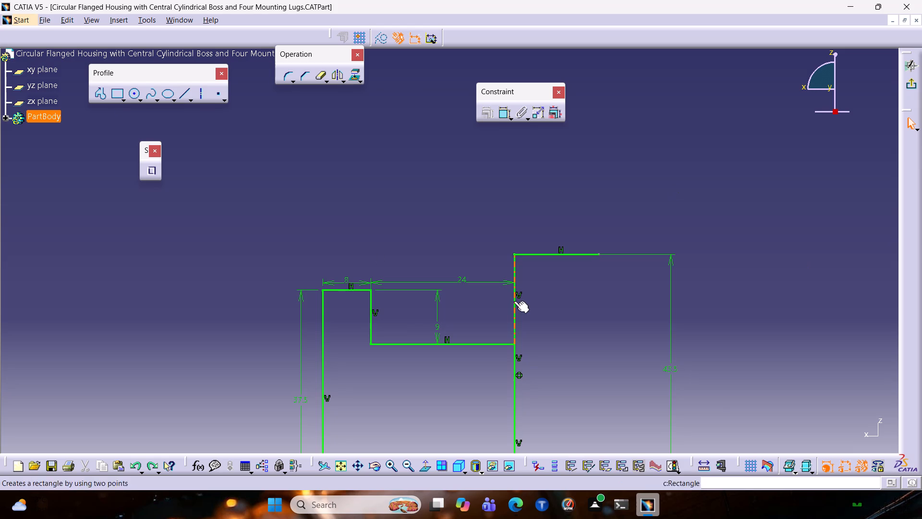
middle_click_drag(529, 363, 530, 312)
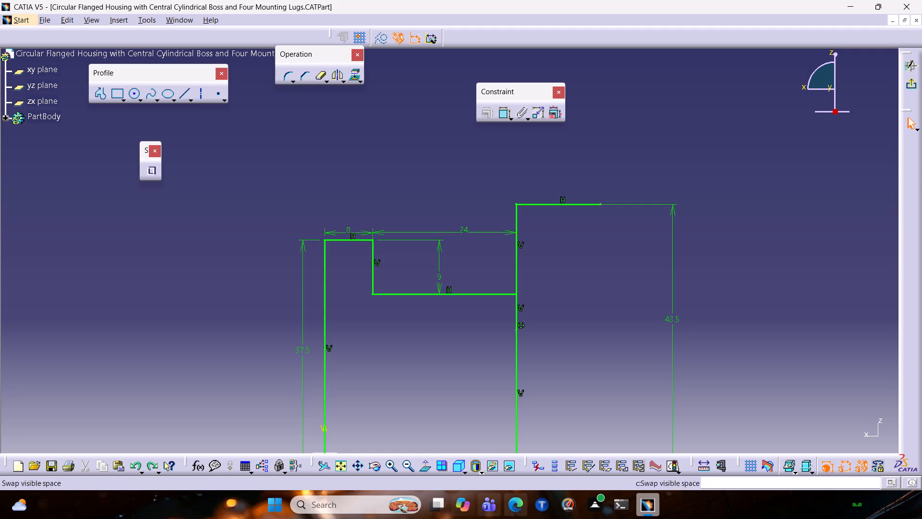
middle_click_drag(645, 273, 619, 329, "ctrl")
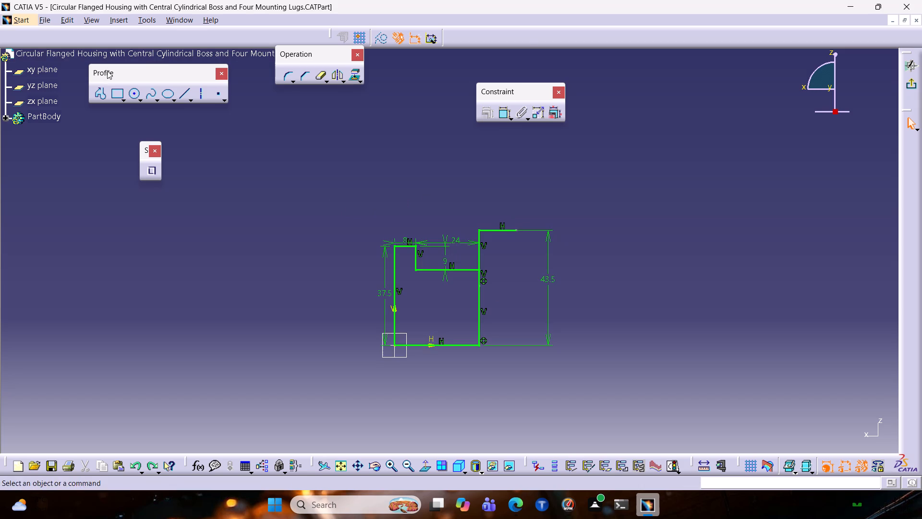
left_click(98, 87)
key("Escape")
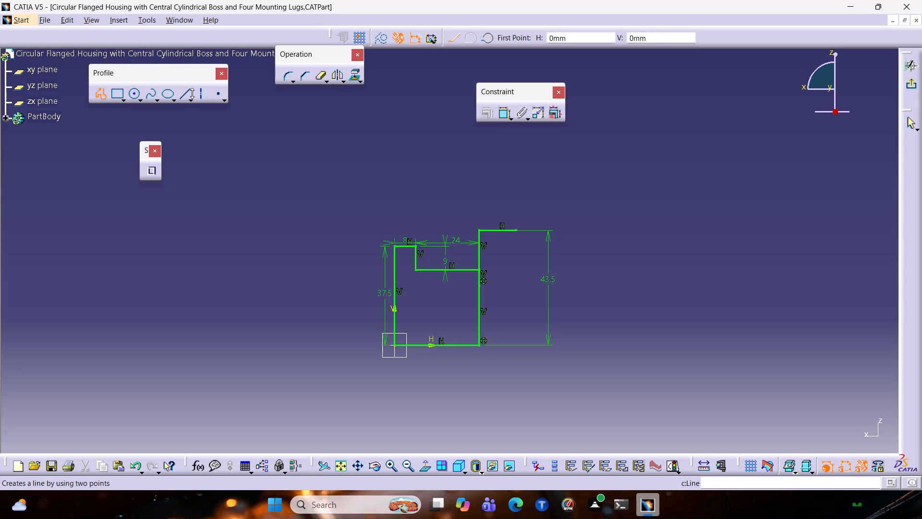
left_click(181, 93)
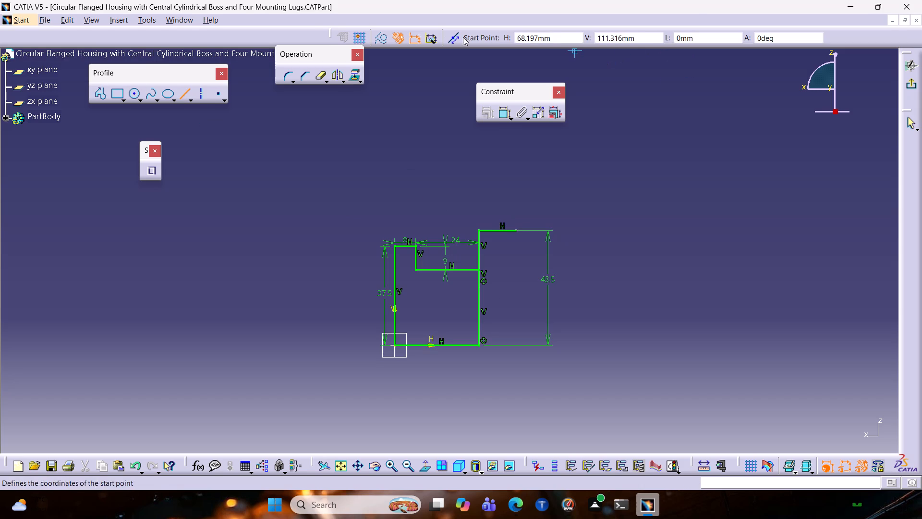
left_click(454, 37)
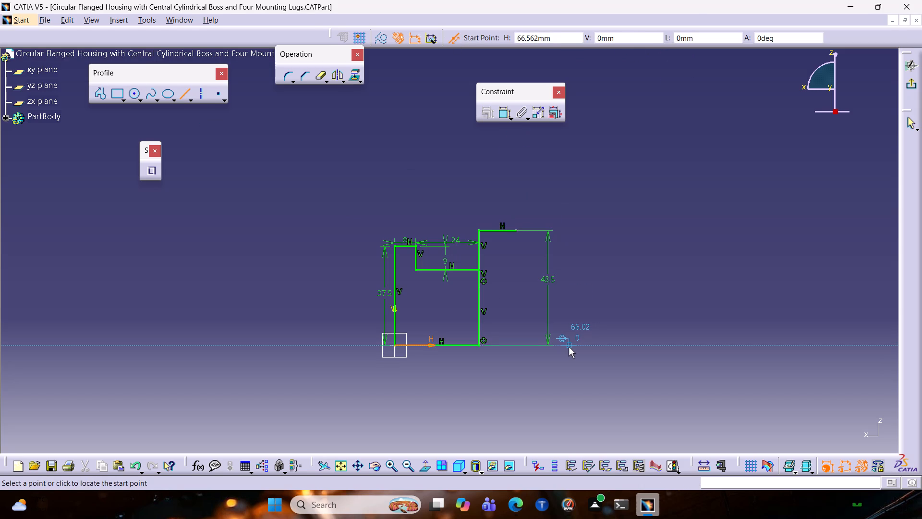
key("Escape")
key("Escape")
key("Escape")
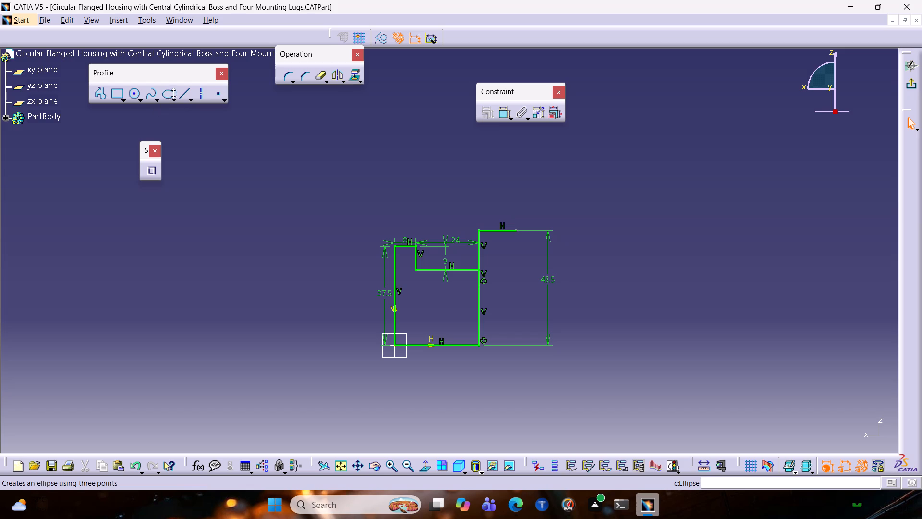
Sketch a vertical line about 75 mm long upward from the horizontal axis, about 72 mm from the origin, outside the stepped profile.
left_click(176, 94)
double_click(181, 91)
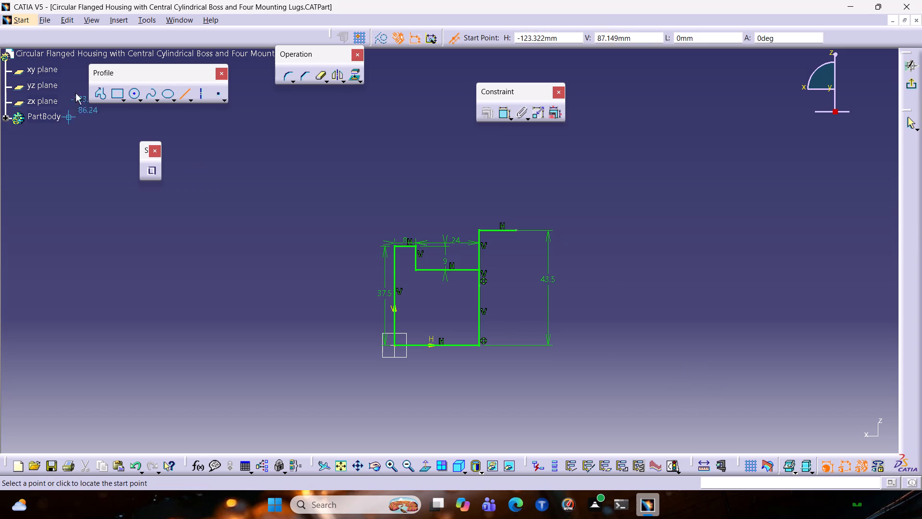
left_click(102, 93)
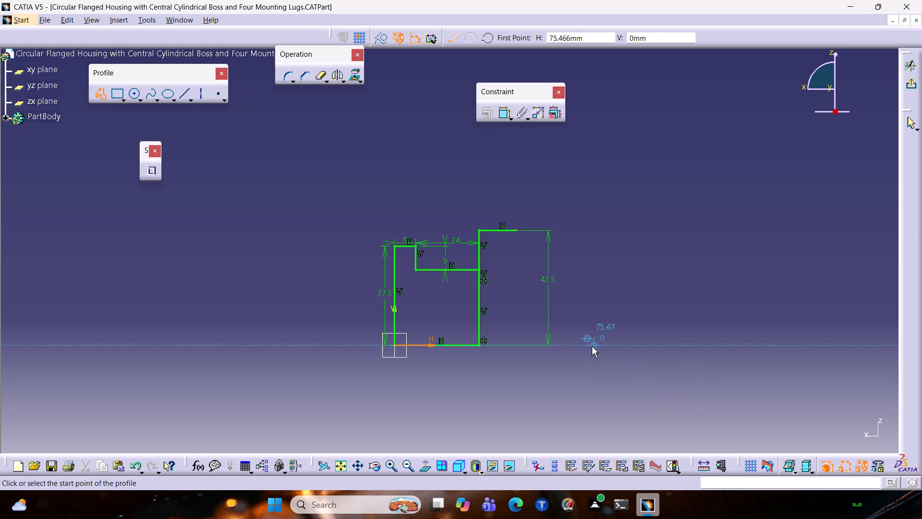
left_click(585, 346)
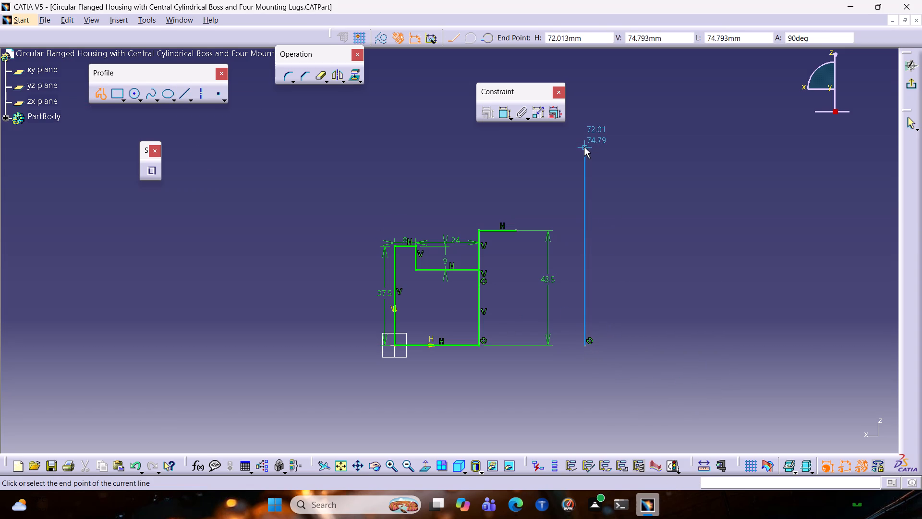
left_click(585, 146)
key("Escape")
key("Escape")
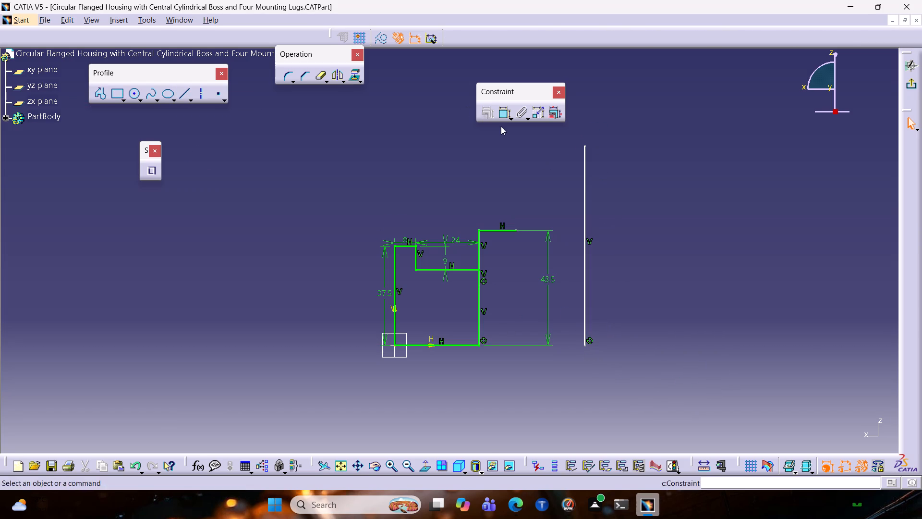
Start a dimensional constraint in the profile sketch.
left_click(505, 111)
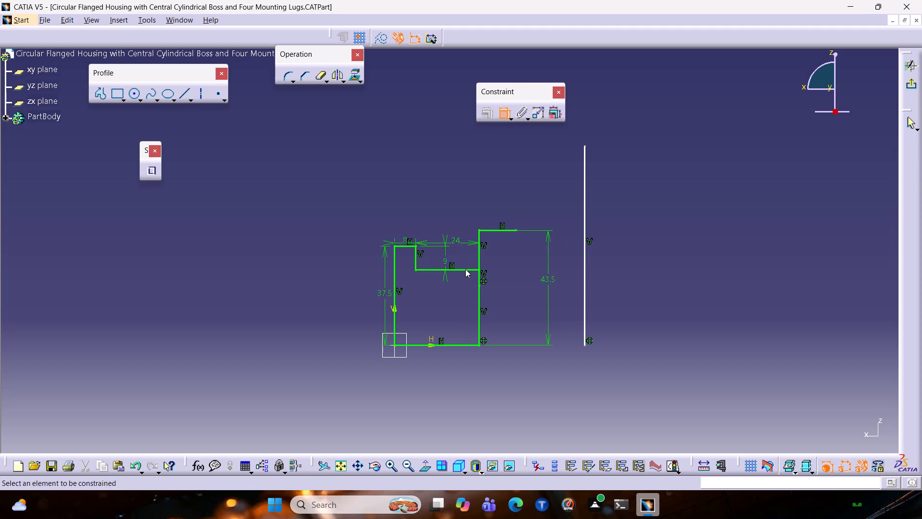
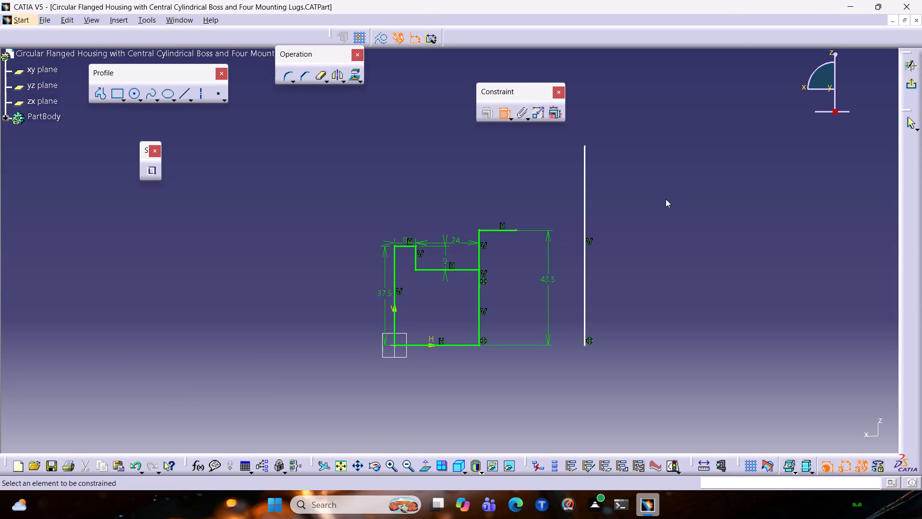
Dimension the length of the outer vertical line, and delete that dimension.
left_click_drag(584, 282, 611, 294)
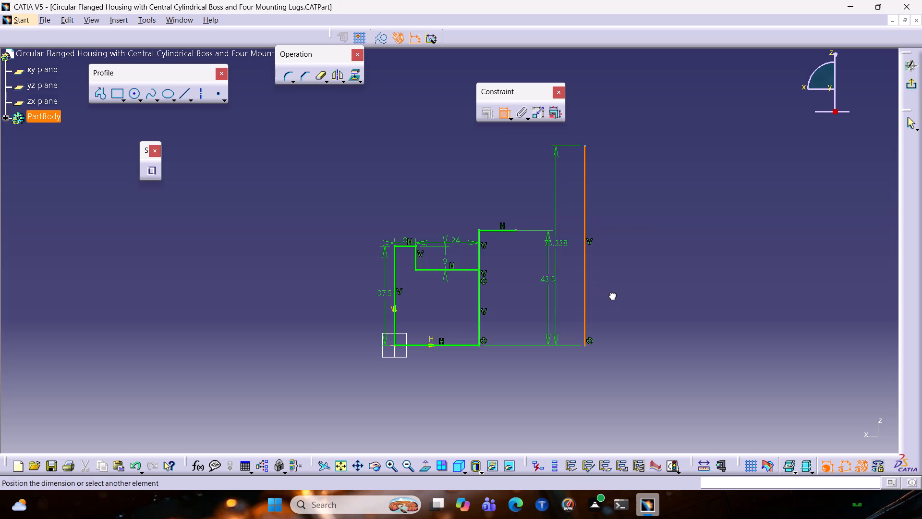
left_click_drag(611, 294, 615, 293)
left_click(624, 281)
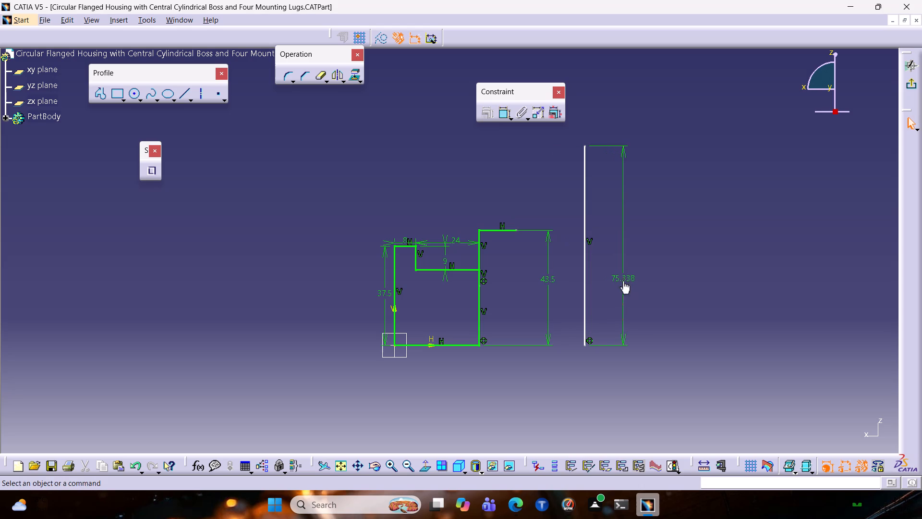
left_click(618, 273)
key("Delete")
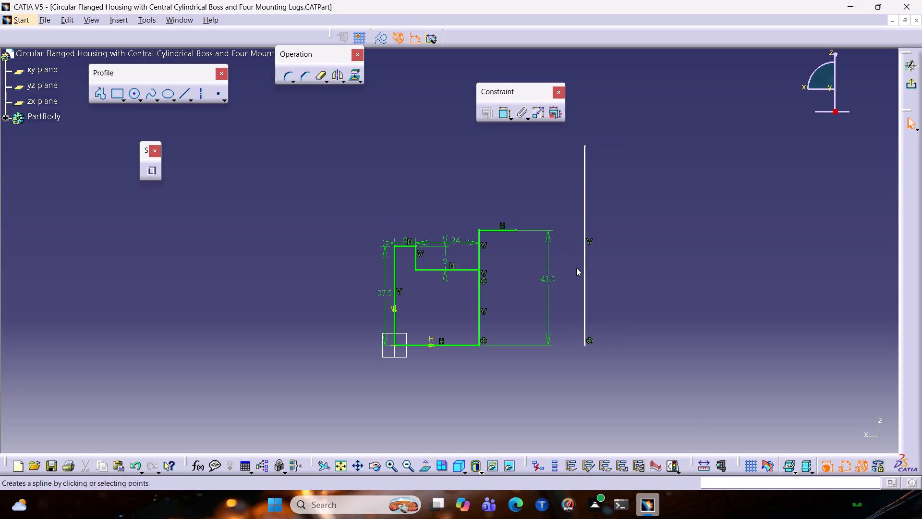
Move the outer vertical line outward along the horizontal axis to about 85 mm from the origin.
left_click_drag(585, 266, 618, 272)
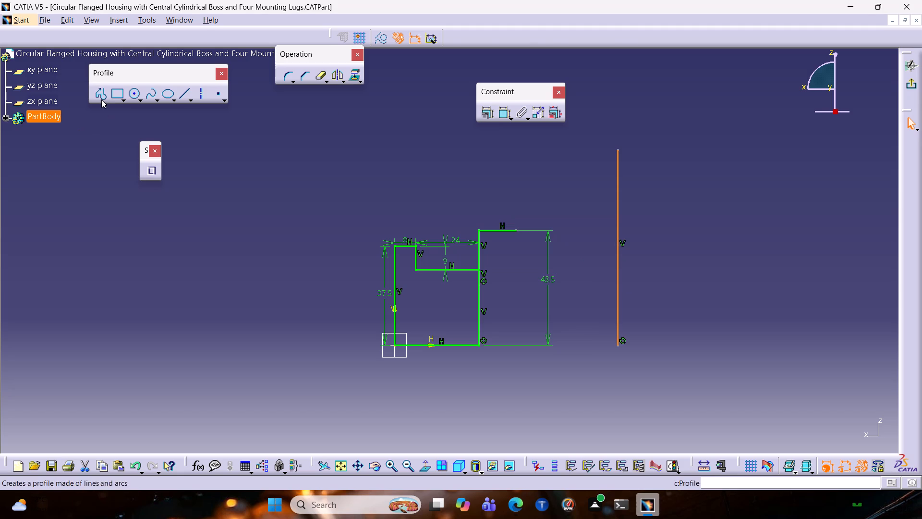
Sketch an 8 mm horizontal profile segment from the outer vertical line's upper end toward the stepped profile.
left_click(101, 99)
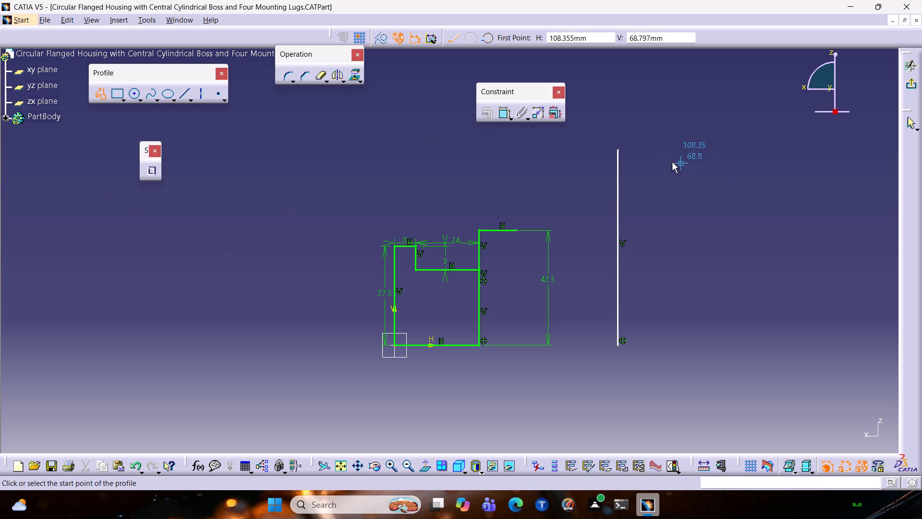
left_click(618, 149)
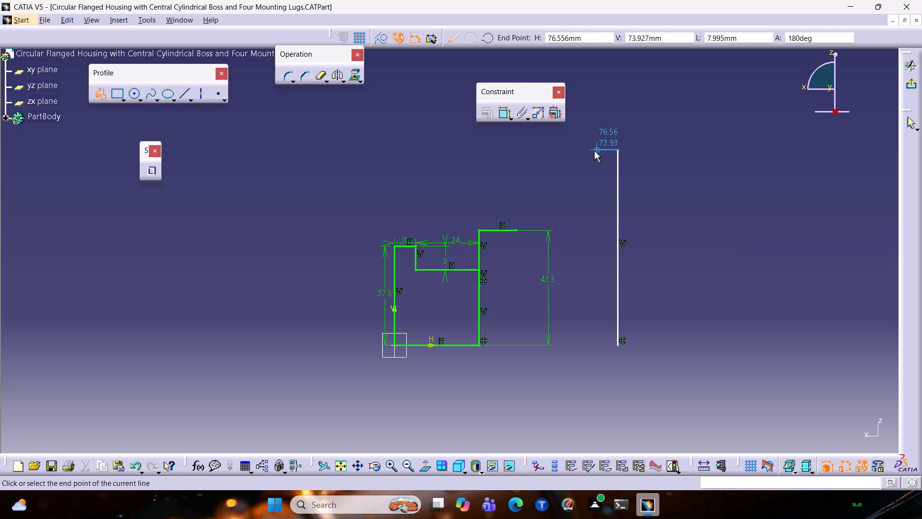
key("Tab")
key("Tab")
key("Tab")
key("Tab")
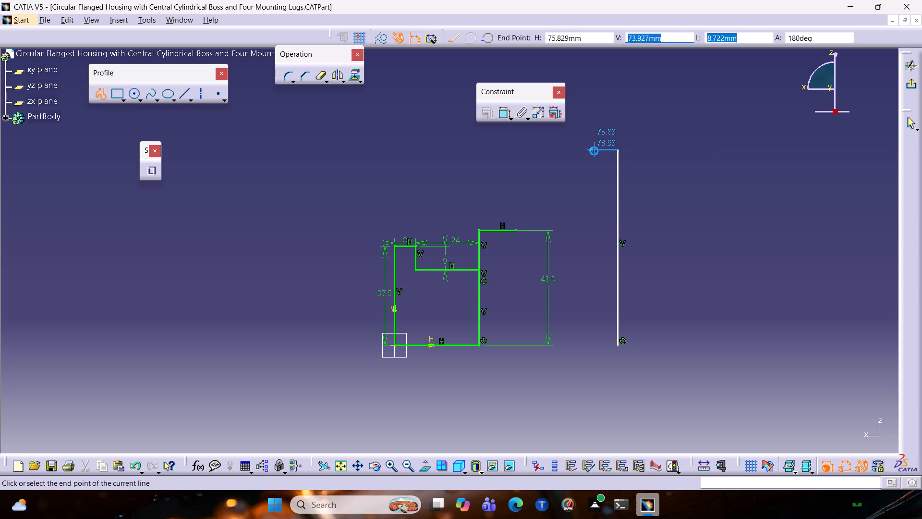
type("15-7")
key("Return")
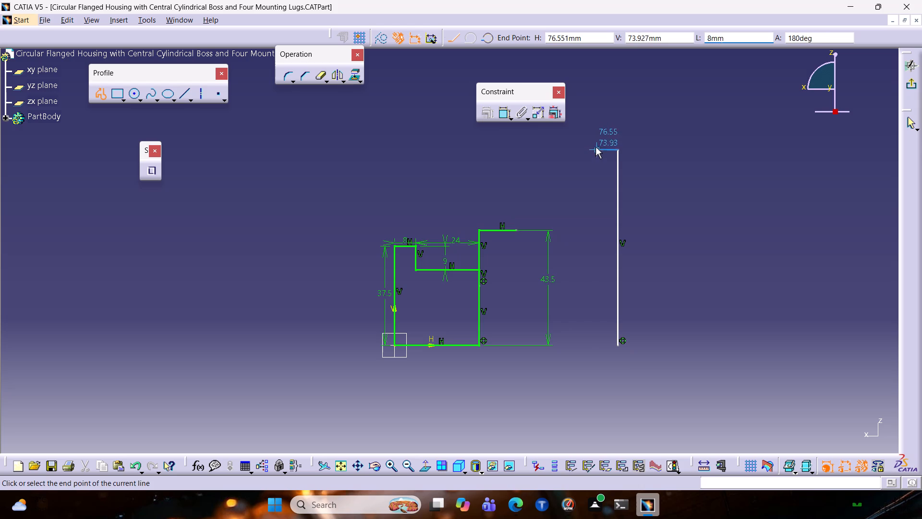
left_click(595, 150)
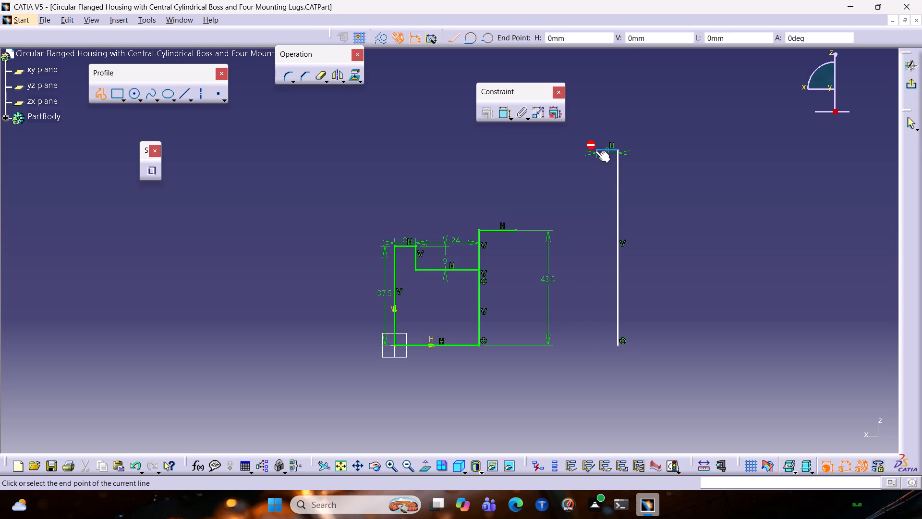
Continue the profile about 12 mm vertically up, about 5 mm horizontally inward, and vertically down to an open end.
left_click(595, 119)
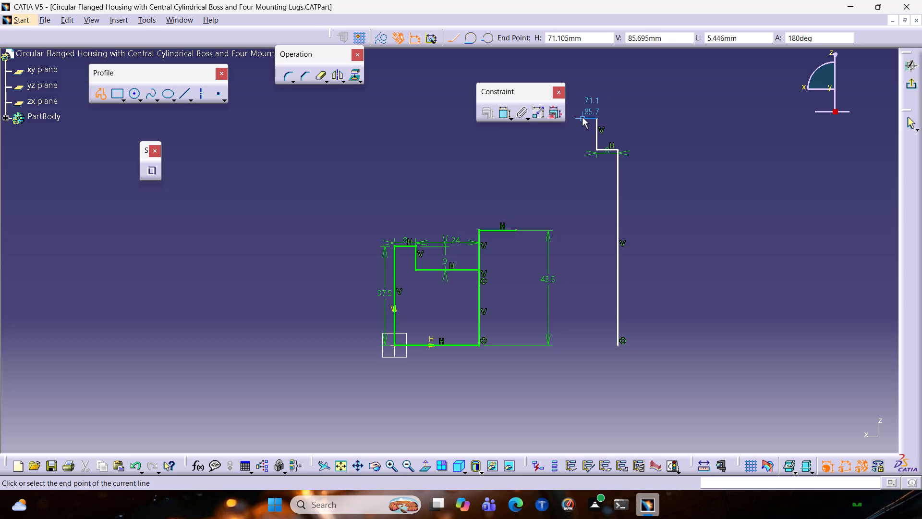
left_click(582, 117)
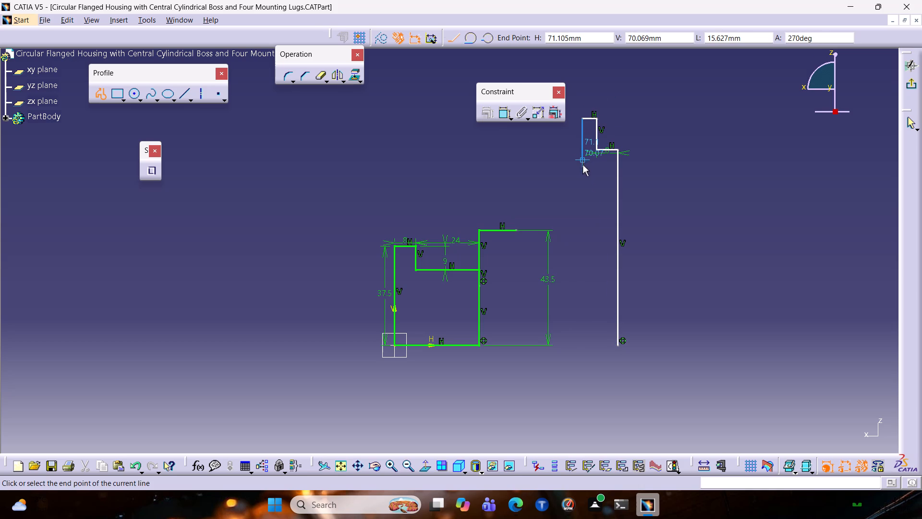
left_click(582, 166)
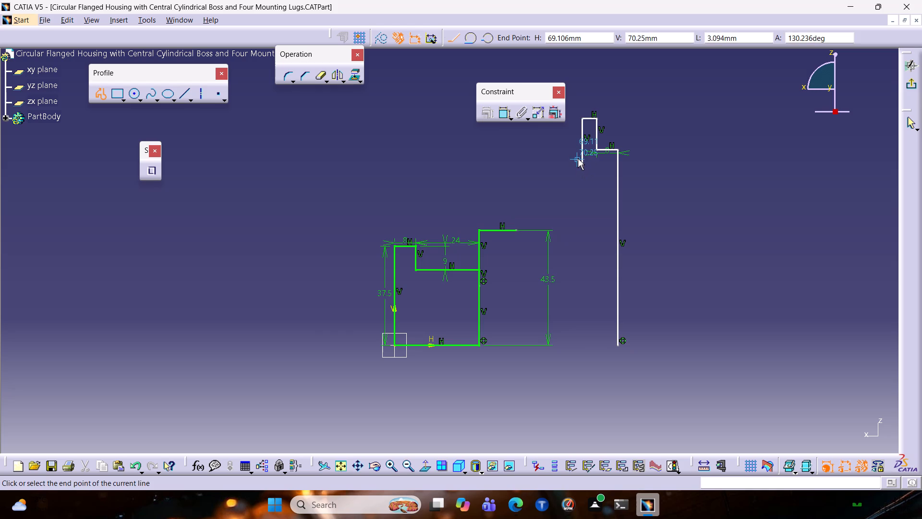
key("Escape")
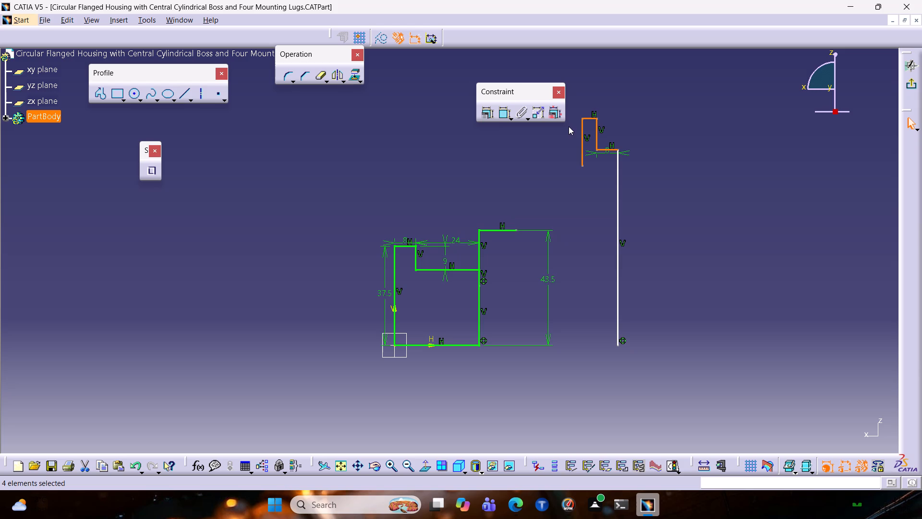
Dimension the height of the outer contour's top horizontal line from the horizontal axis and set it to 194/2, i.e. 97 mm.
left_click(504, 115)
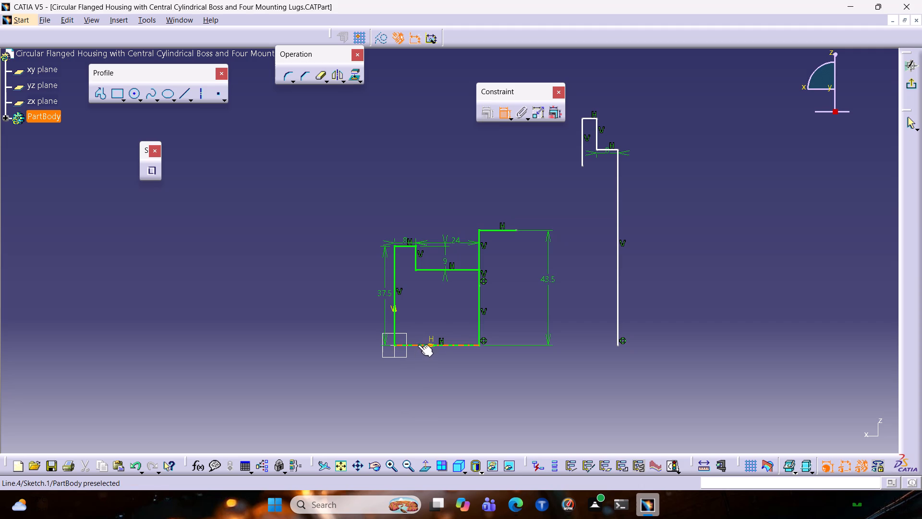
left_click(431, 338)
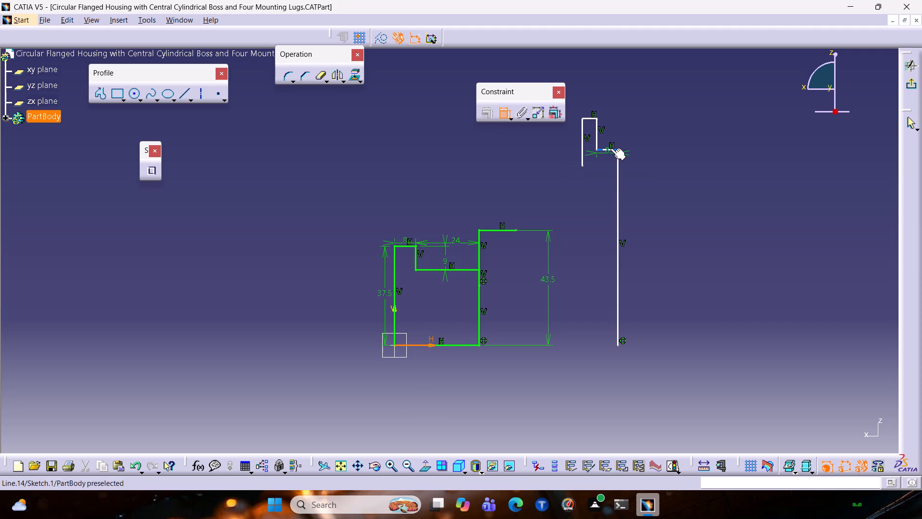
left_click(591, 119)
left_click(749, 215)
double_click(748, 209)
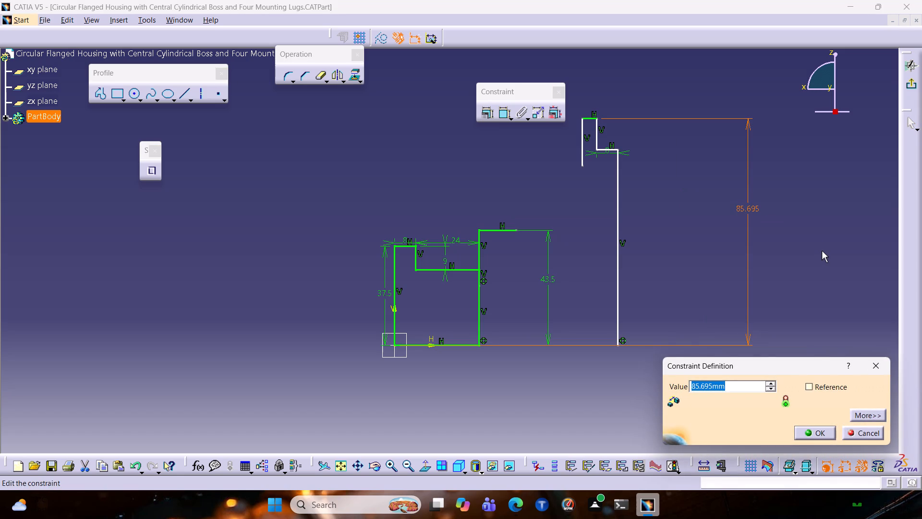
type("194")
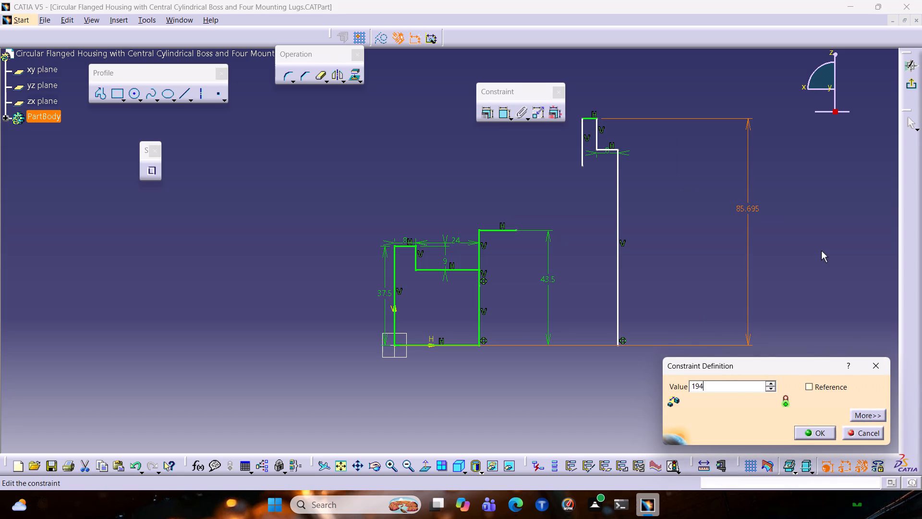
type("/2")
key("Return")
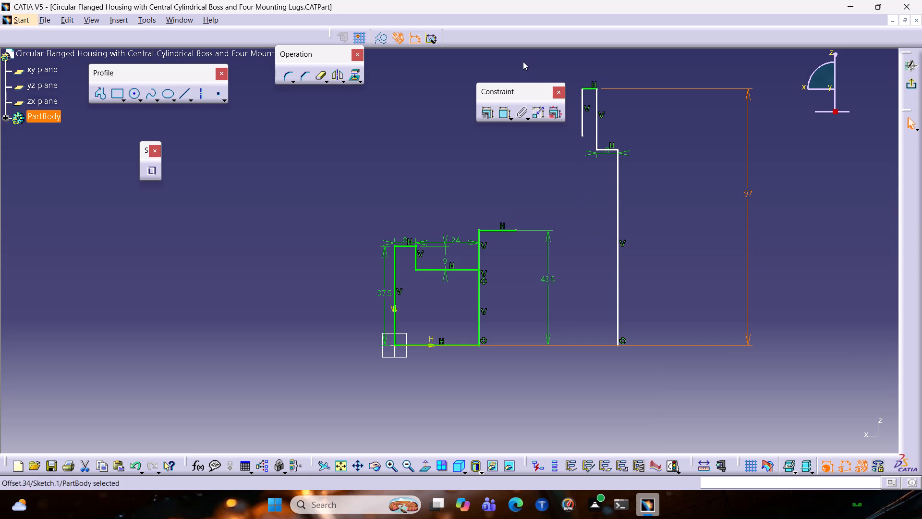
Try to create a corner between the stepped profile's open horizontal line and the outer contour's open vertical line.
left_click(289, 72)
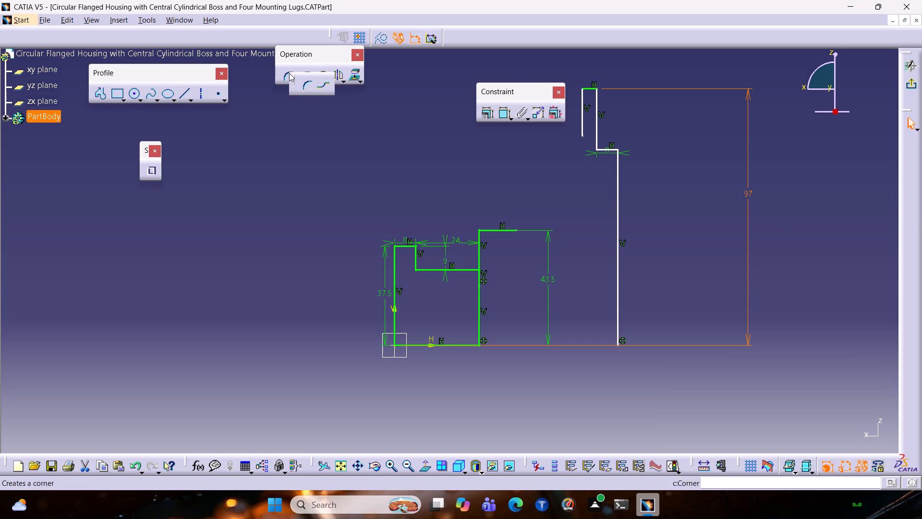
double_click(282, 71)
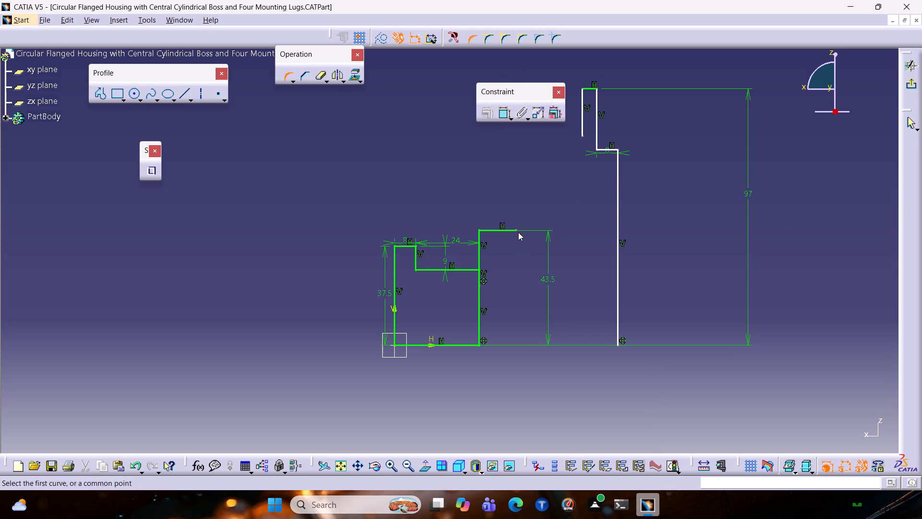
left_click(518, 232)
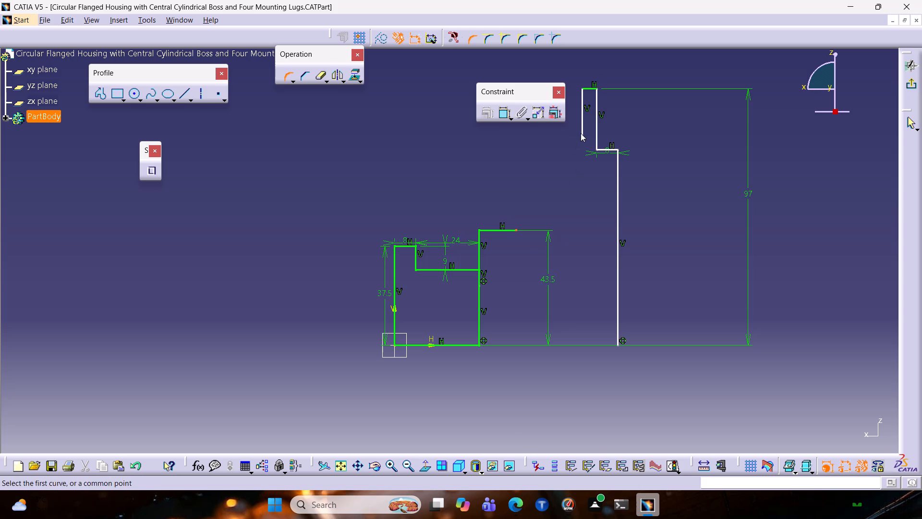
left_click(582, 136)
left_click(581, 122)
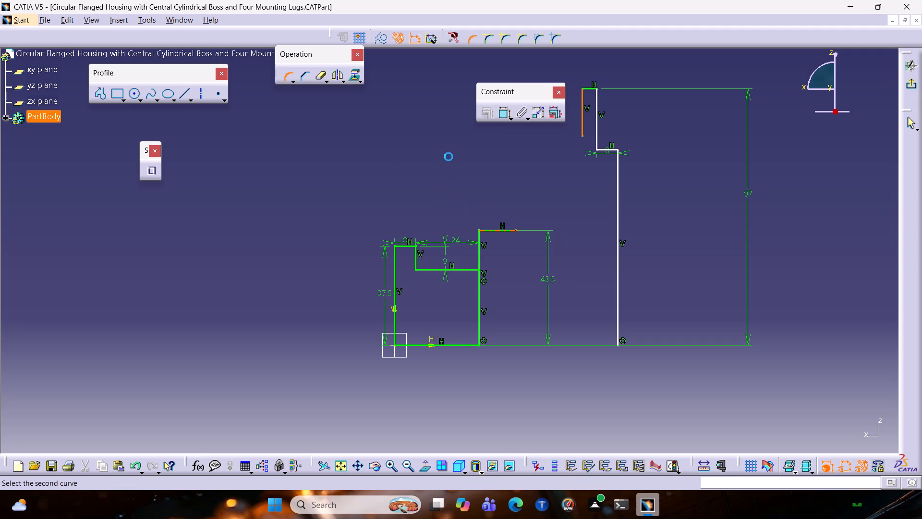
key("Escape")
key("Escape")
Delete the open horizontal line at the top of the stepped profile's 43.5 mm high vertical line.
left_click(504, 230)
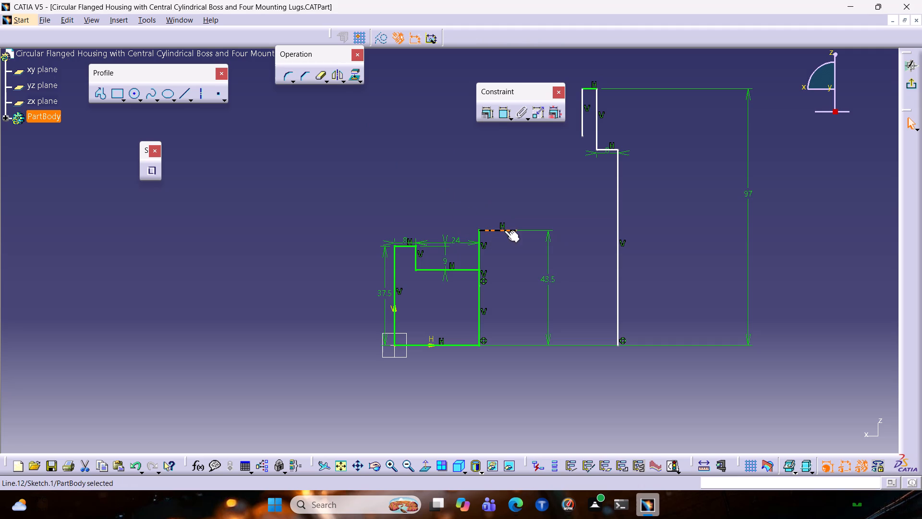
key("Delete")
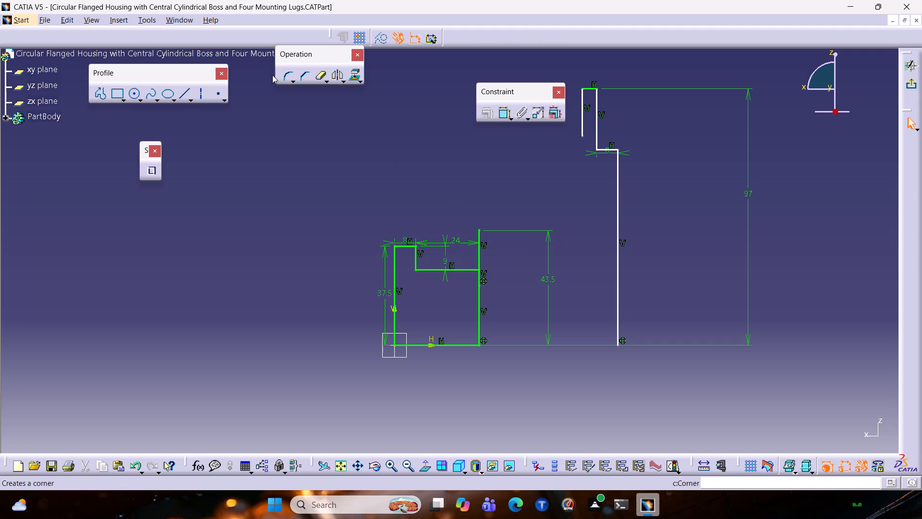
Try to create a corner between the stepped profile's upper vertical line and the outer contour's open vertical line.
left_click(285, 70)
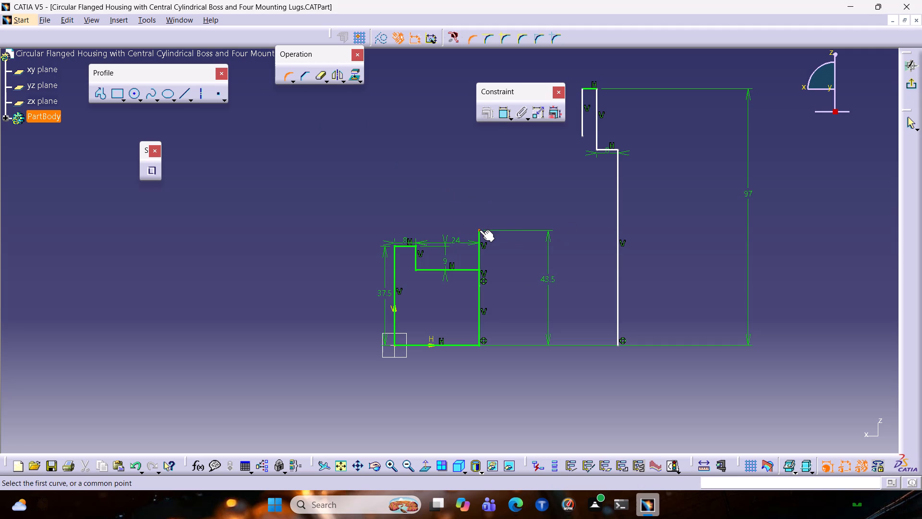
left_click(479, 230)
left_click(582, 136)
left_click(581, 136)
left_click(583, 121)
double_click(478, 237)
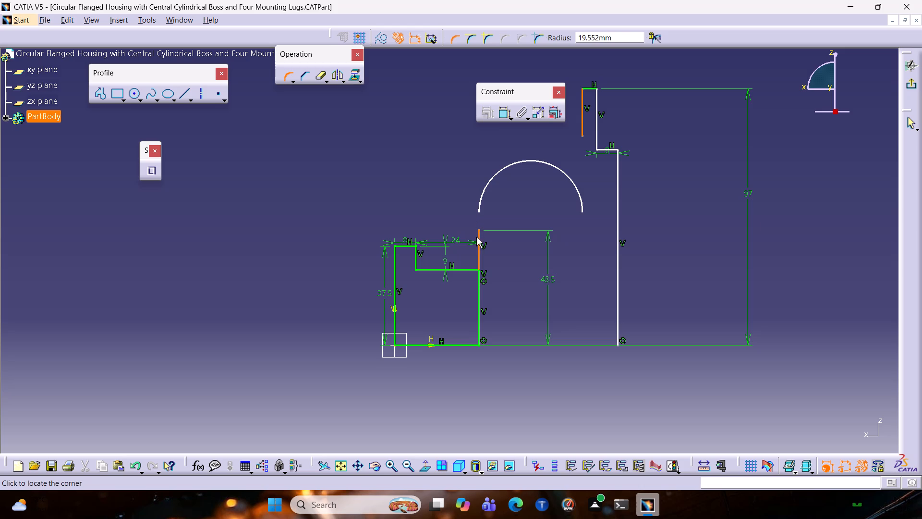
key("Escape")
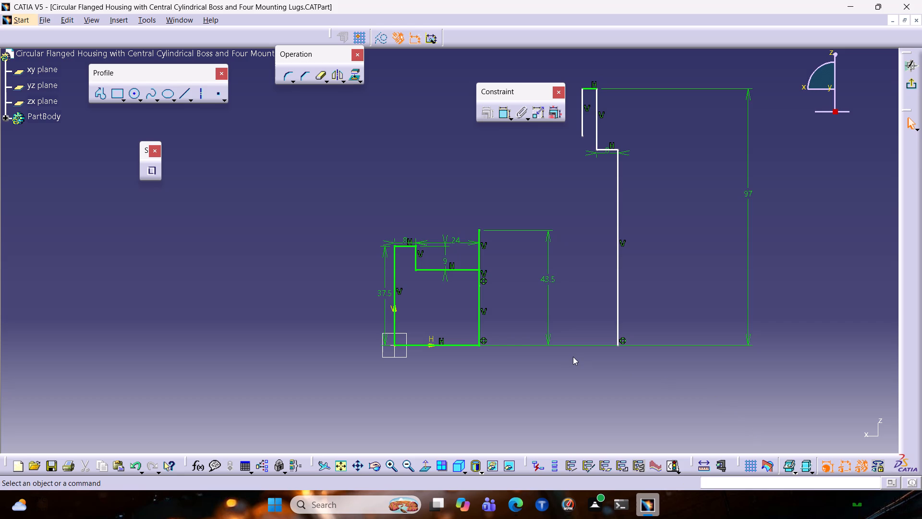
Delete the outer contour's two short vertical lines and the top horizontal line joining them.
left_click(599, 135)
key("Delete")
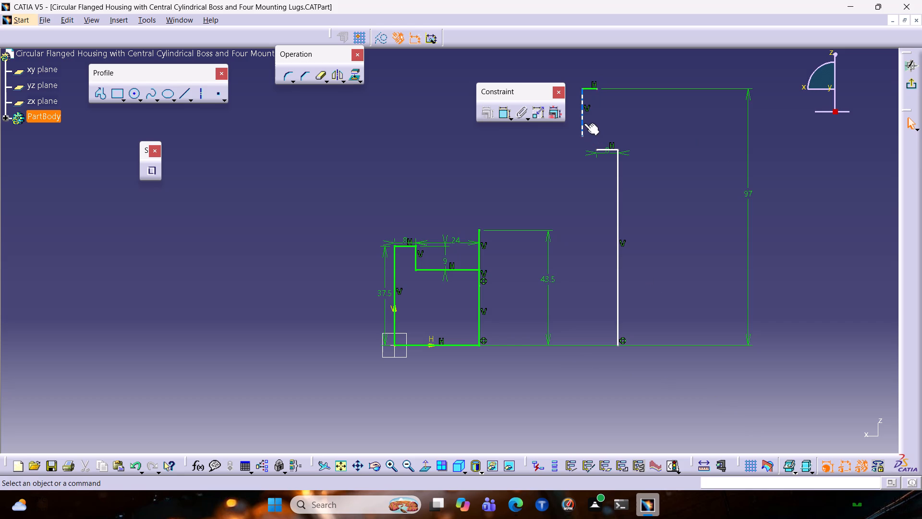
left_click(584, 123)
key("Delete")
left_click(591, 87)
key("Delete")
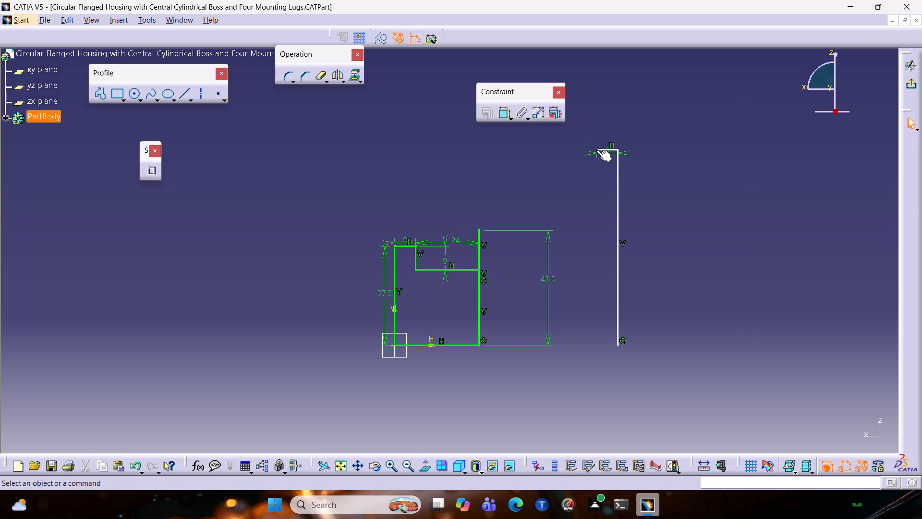
Select the 8 mm dimension of the short horizontal line at the outer vertical line's upper end.
left_click(600, 155)
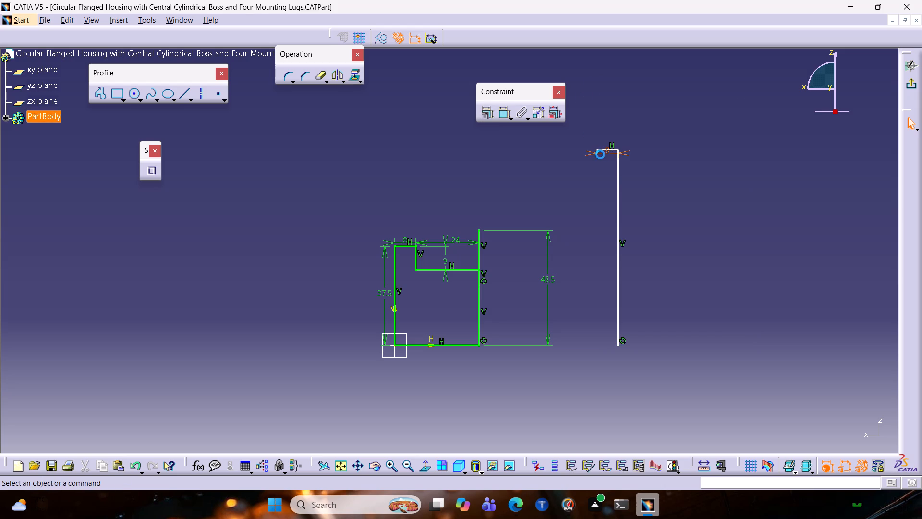
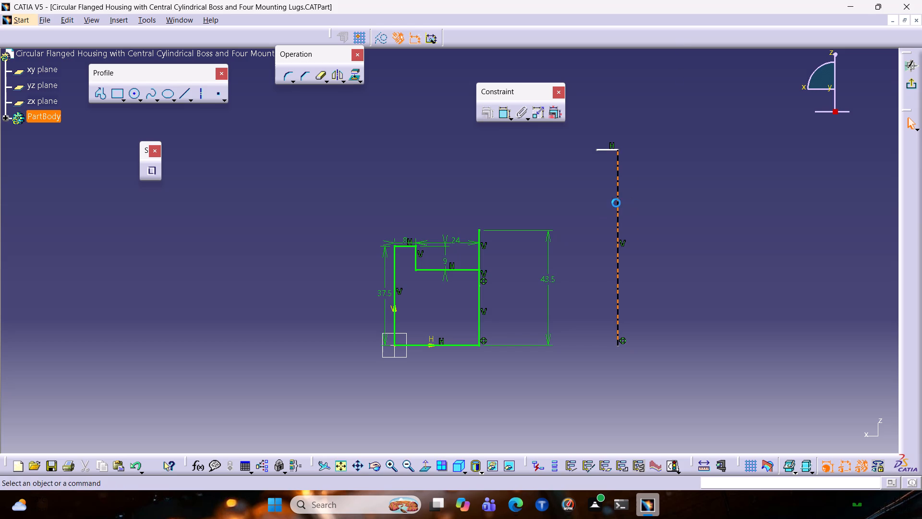
Delete the short horizontal line left at the upper end of the outer contour's vertical line.
left_click(614, 149)
key("Delete")
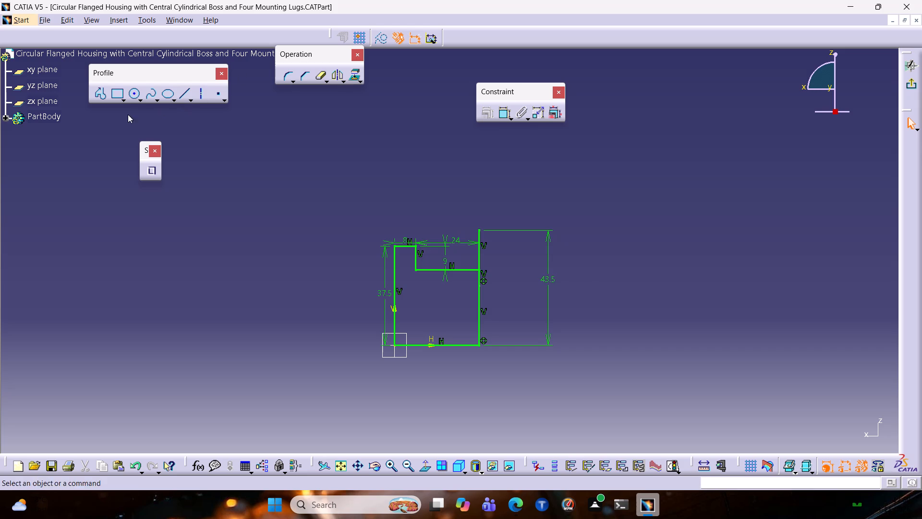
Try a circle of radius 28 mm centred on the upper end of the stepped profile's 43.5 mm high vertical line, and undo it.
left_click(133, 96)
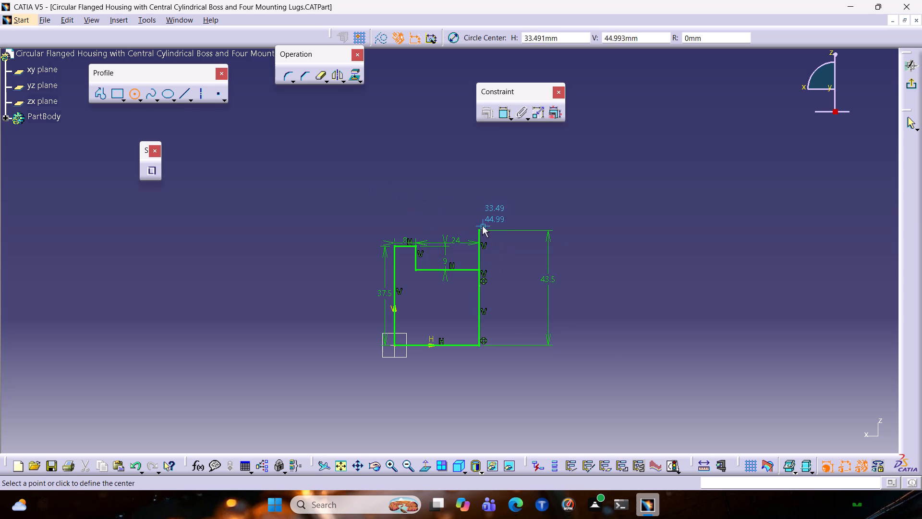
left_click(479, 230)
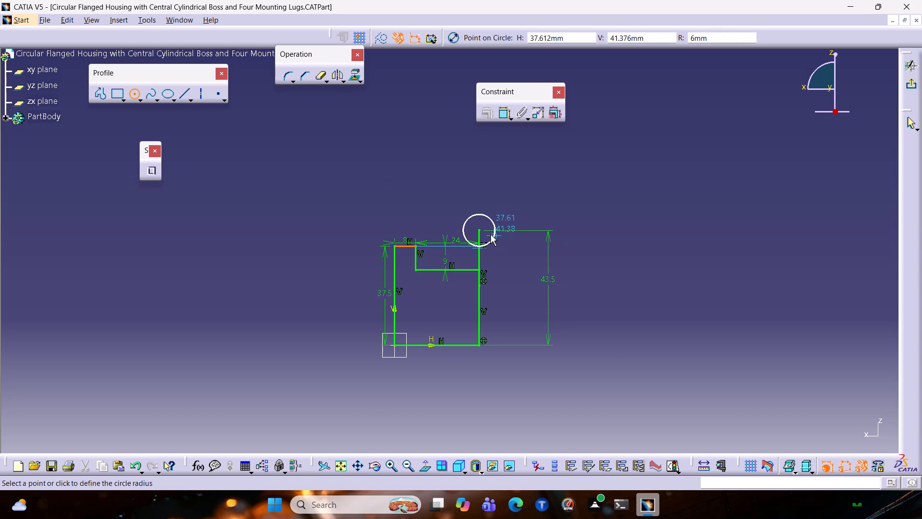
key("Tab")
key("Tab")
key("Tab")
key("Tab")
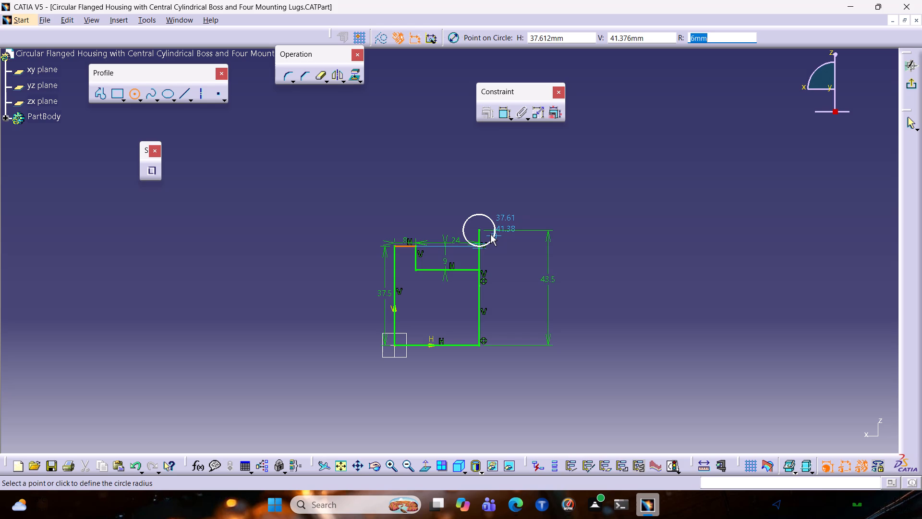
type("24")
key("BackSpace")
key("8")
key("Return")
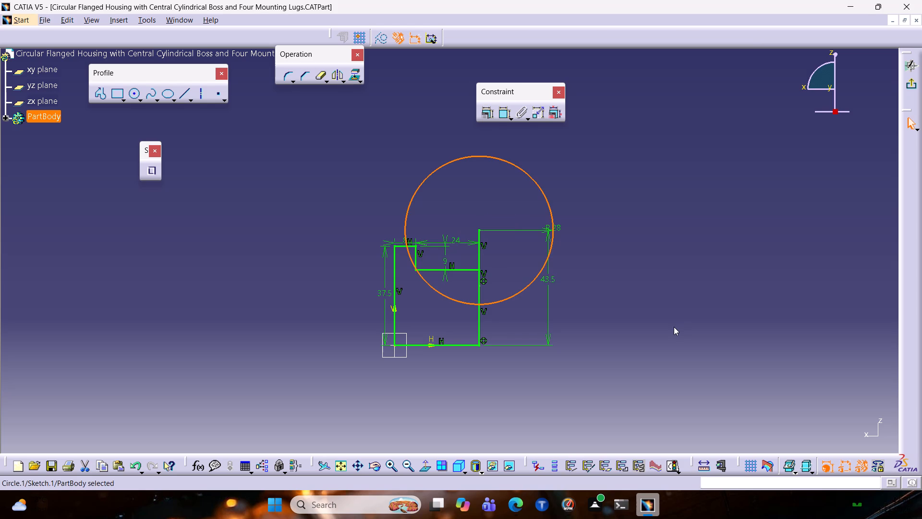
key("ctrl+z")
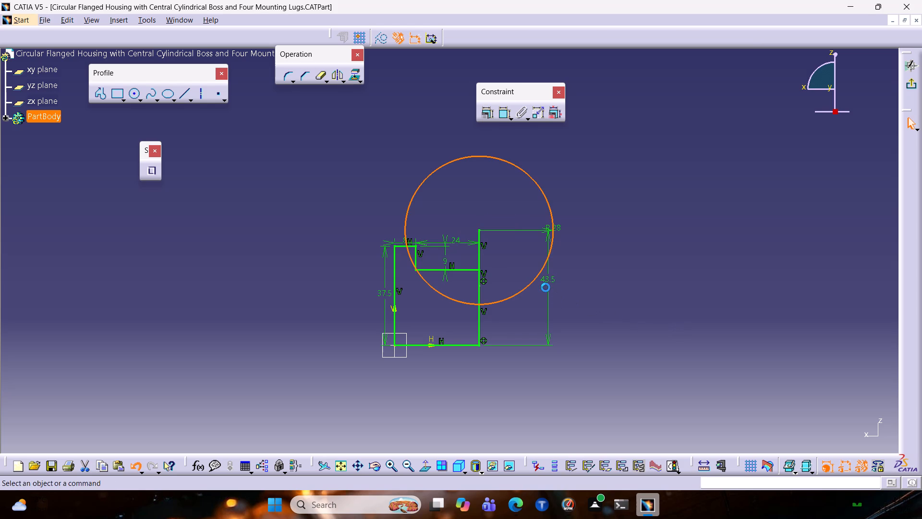
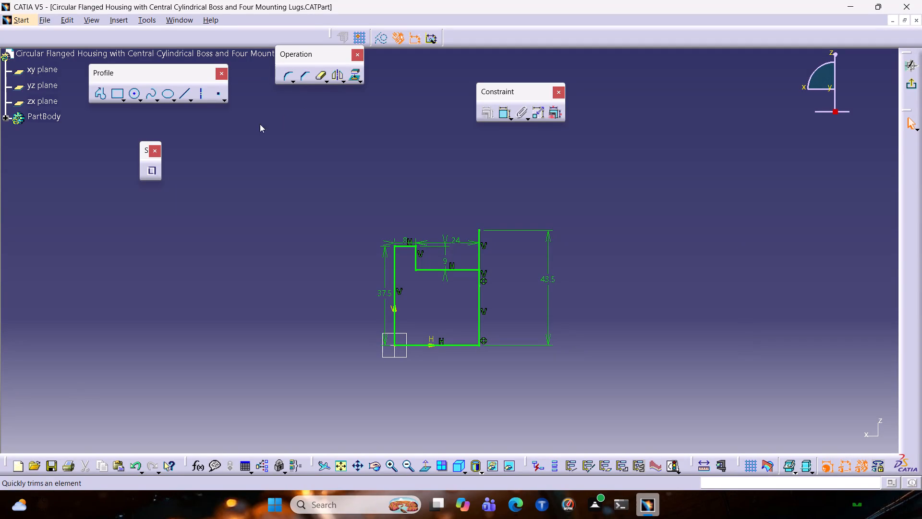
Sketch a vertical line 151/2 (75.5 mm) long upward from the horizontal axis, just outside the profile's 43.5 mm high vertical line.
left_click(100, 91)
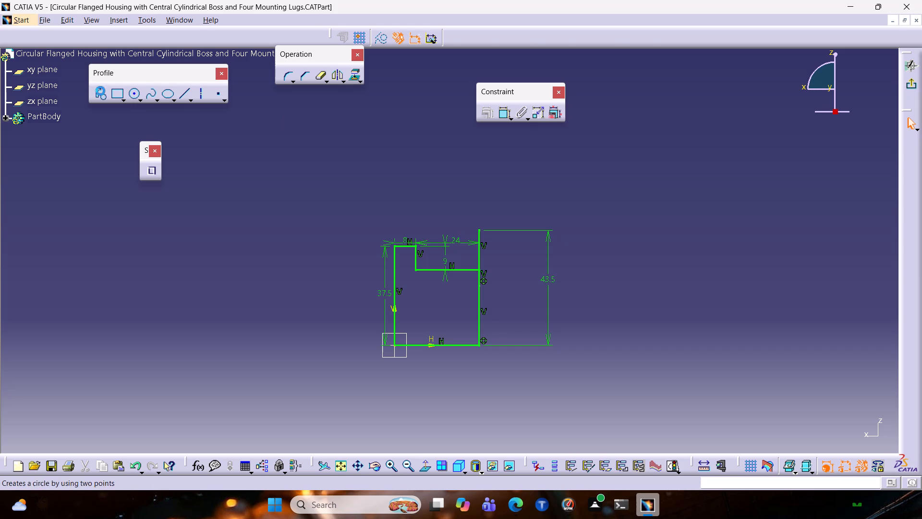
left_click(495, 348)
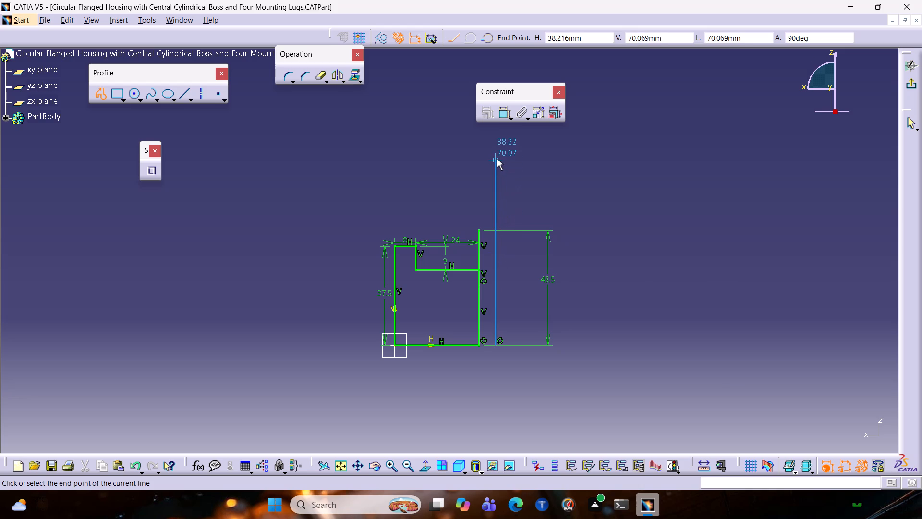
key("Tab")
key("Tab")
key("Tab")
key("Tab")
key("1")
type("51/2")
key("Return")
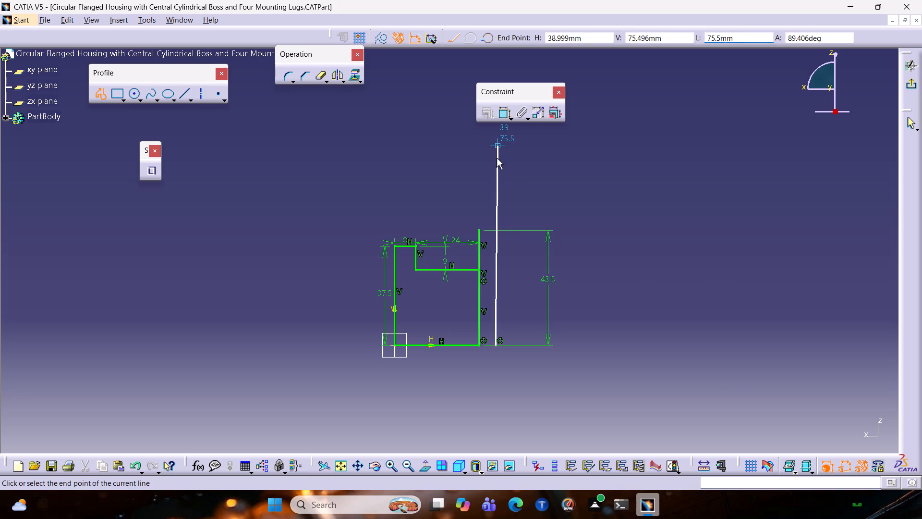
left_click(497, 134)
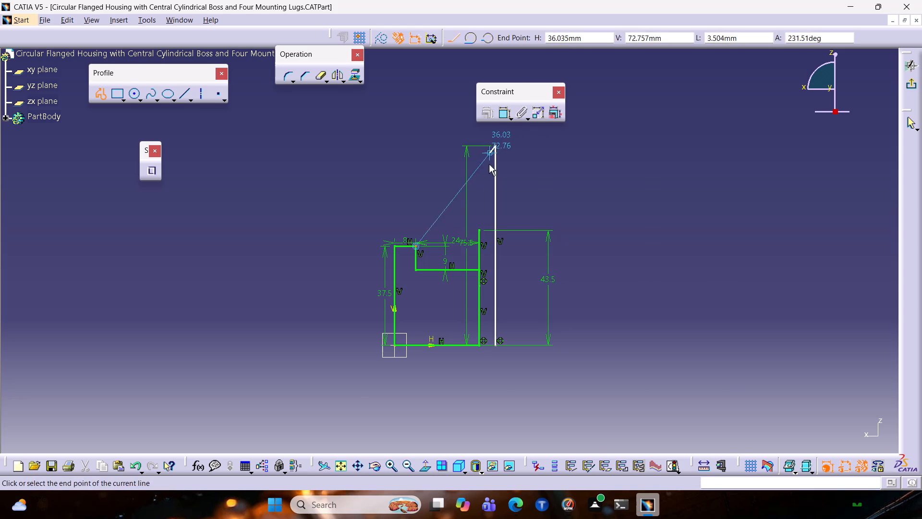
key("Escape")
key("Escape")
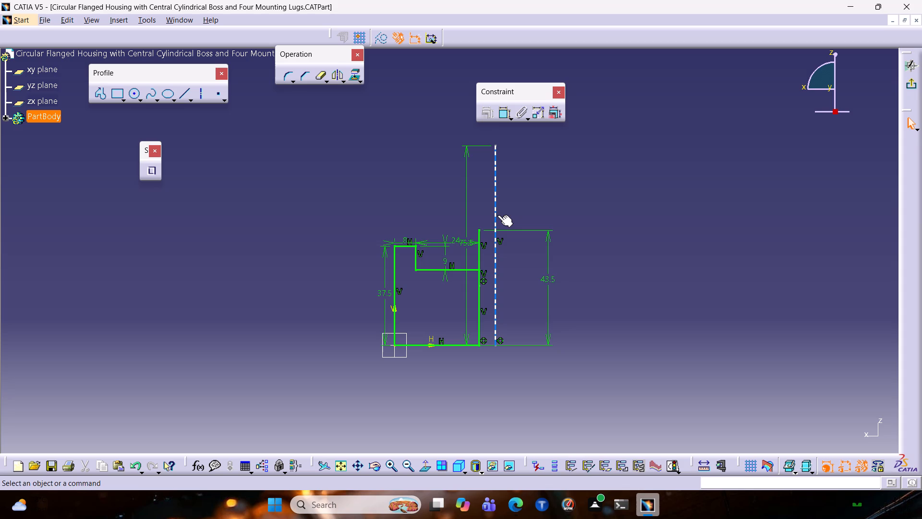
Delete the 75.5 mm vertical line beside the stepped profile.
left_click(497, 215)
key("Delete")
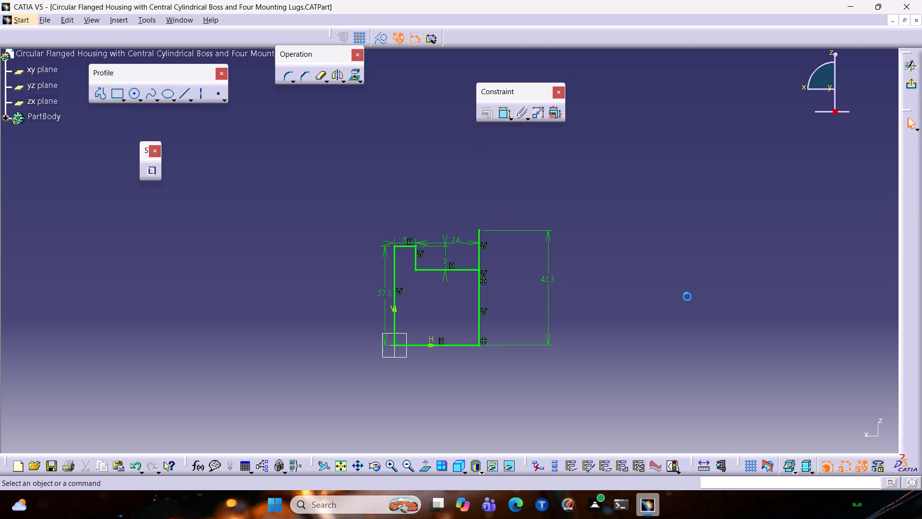
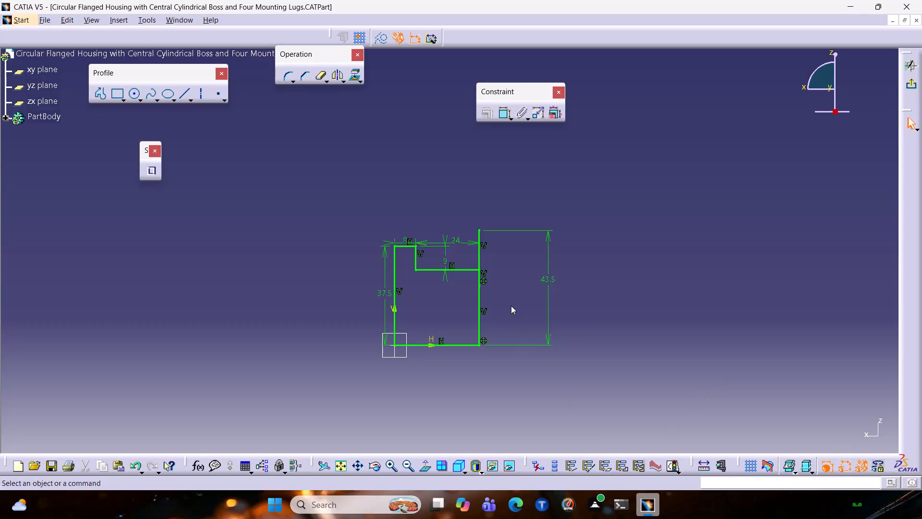
Set the 24 mm width of the profile's lower step to 31 mm.
double_click(457, 242)
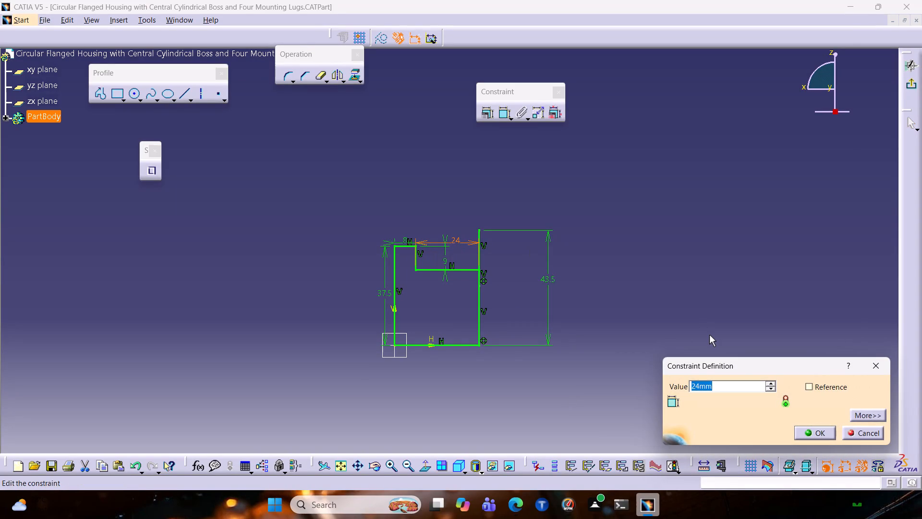
type("31")
key("Return")
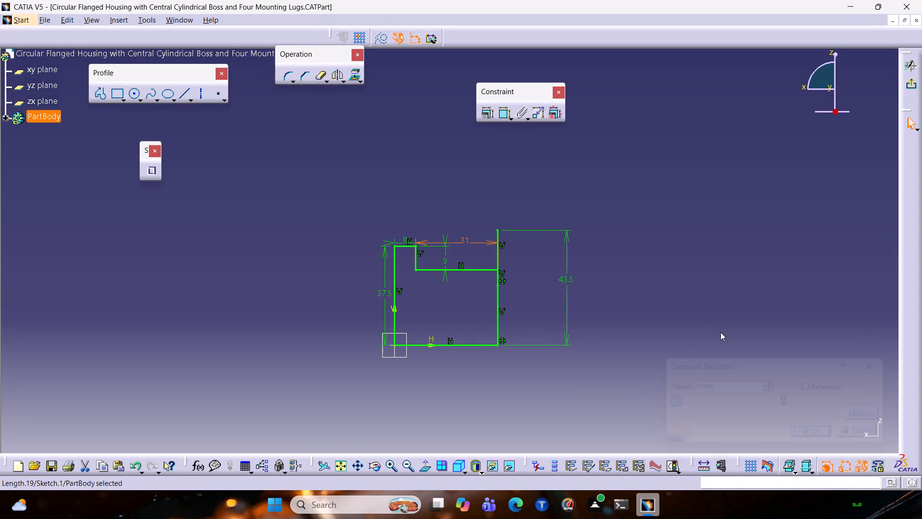
Move the 43.5 mm height dimension to the opposite side of the profile, outside the 37.5 mm dimension.
left_click_drag(567, 284, 332, 289)
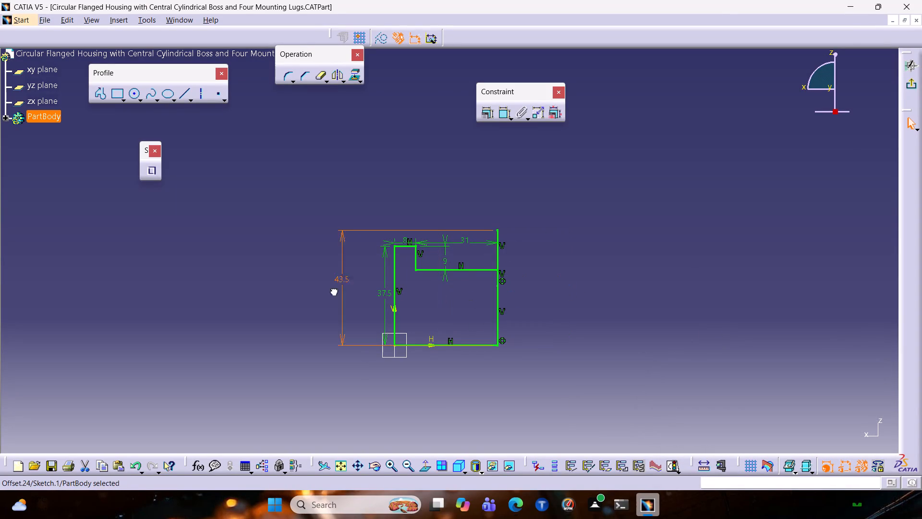
left_click_drag(332, 289, 317, 286)
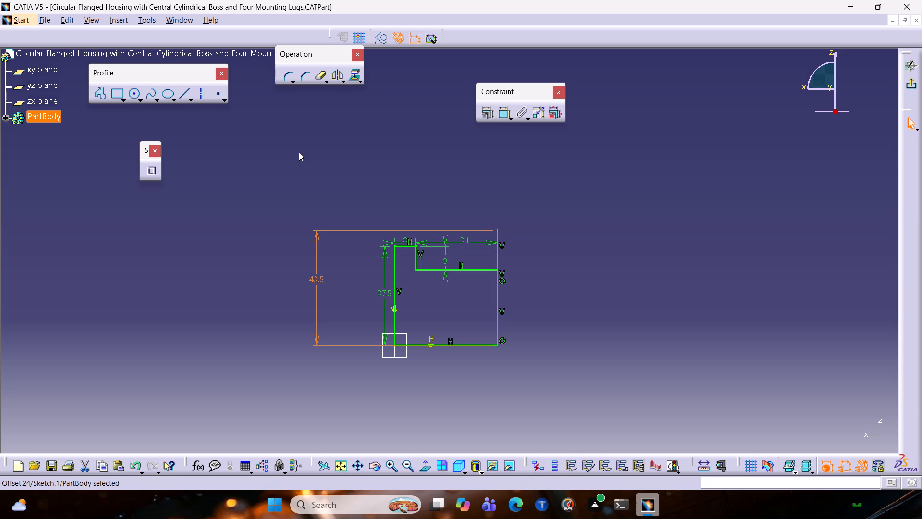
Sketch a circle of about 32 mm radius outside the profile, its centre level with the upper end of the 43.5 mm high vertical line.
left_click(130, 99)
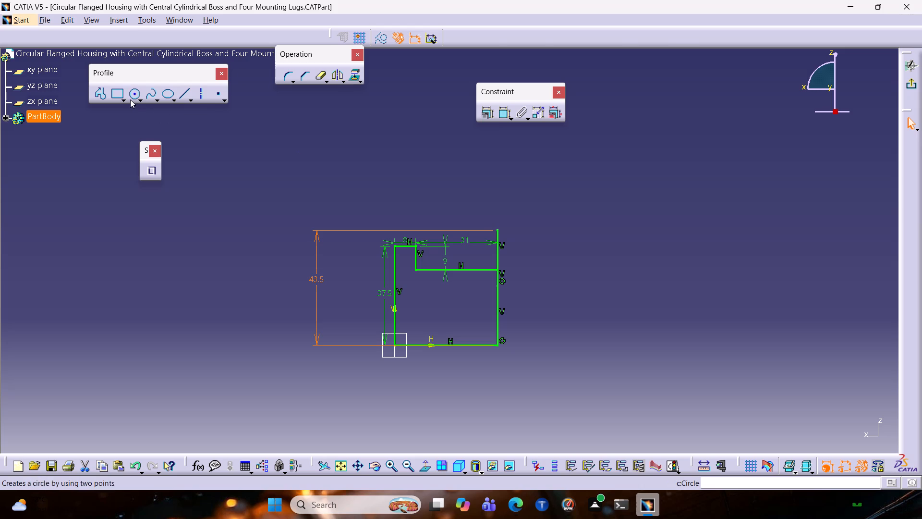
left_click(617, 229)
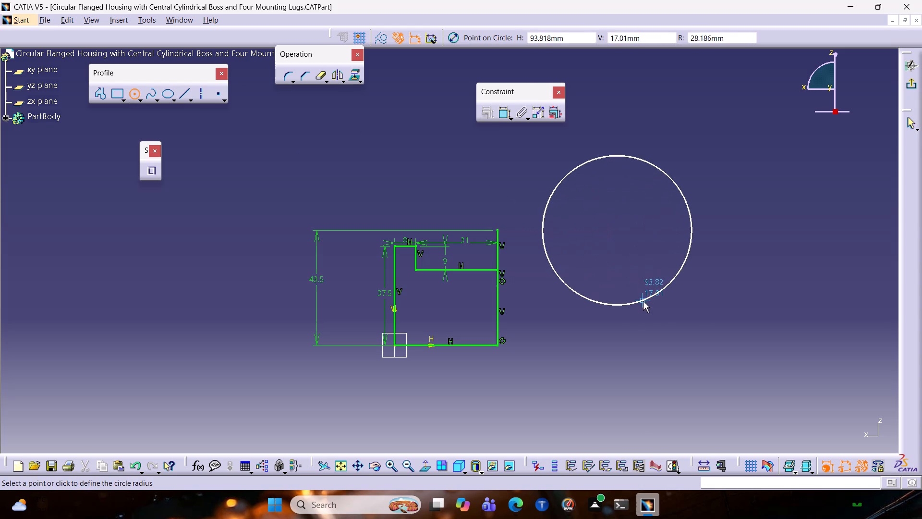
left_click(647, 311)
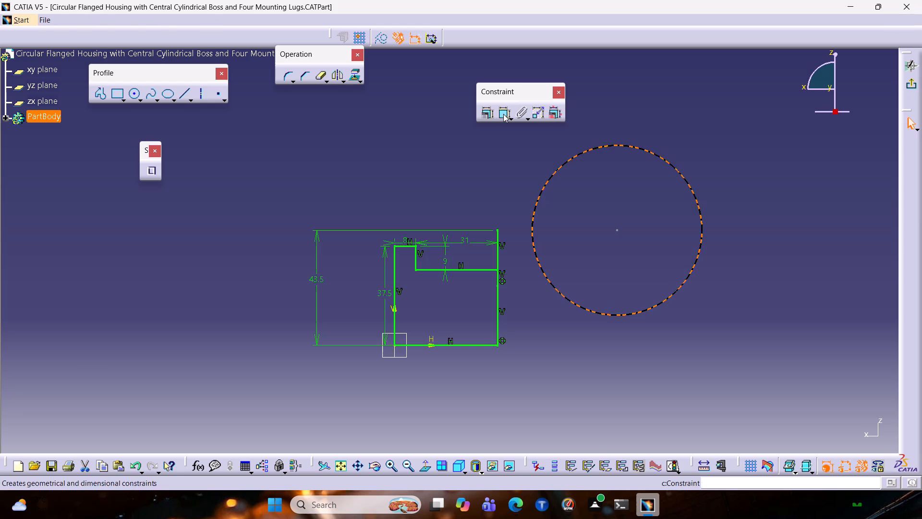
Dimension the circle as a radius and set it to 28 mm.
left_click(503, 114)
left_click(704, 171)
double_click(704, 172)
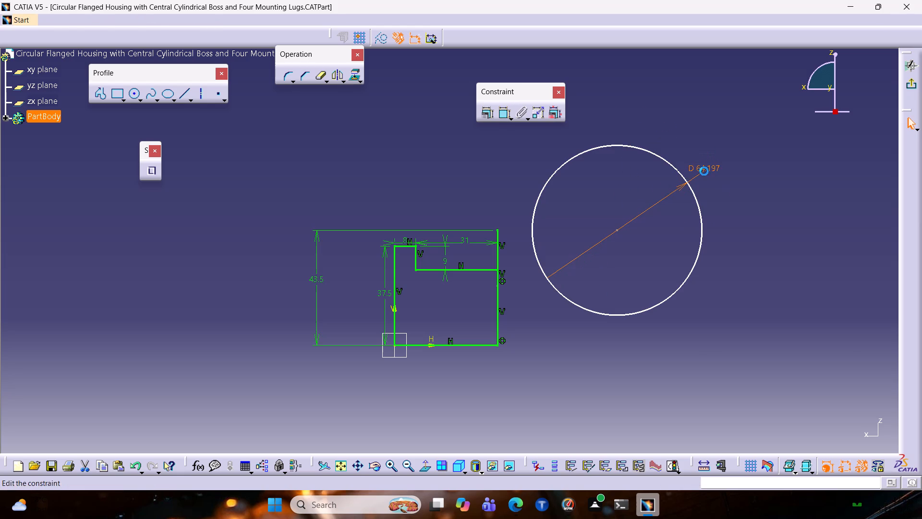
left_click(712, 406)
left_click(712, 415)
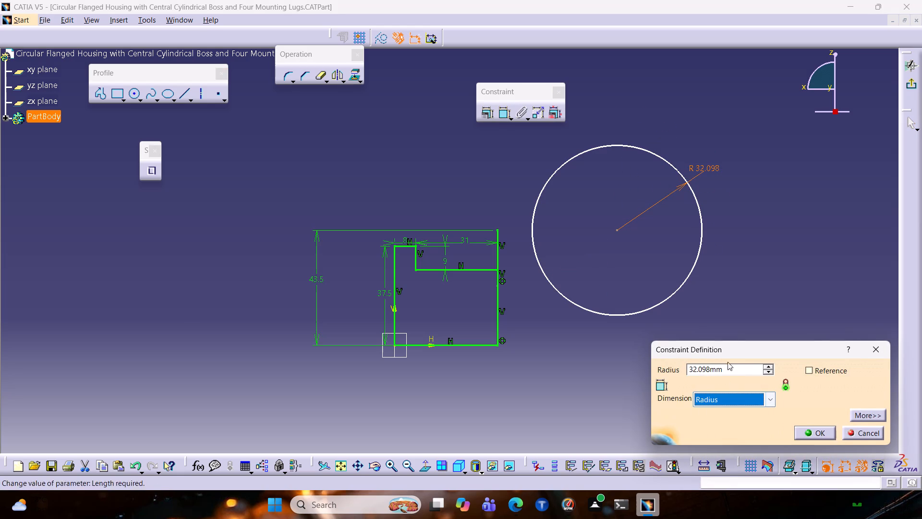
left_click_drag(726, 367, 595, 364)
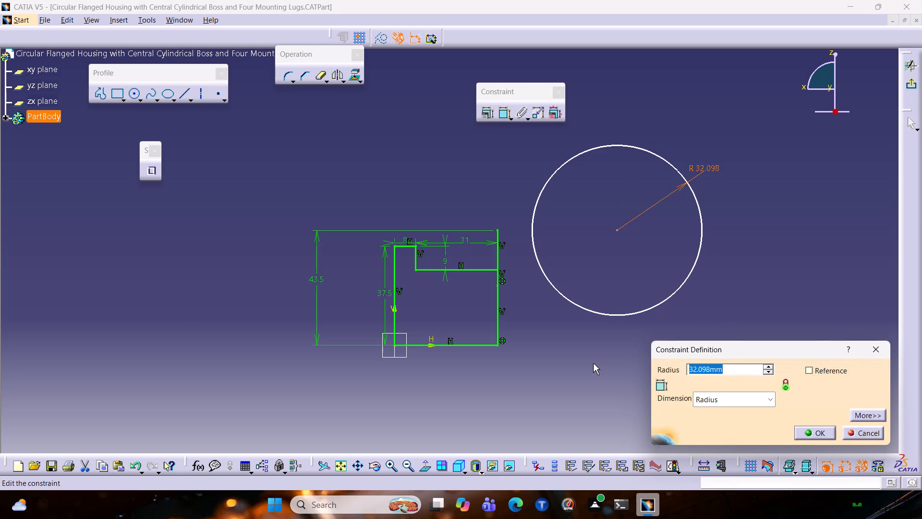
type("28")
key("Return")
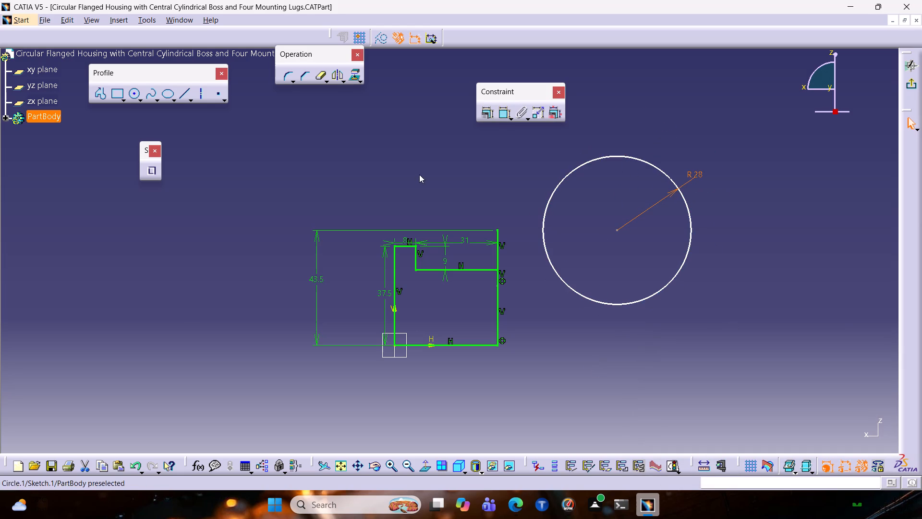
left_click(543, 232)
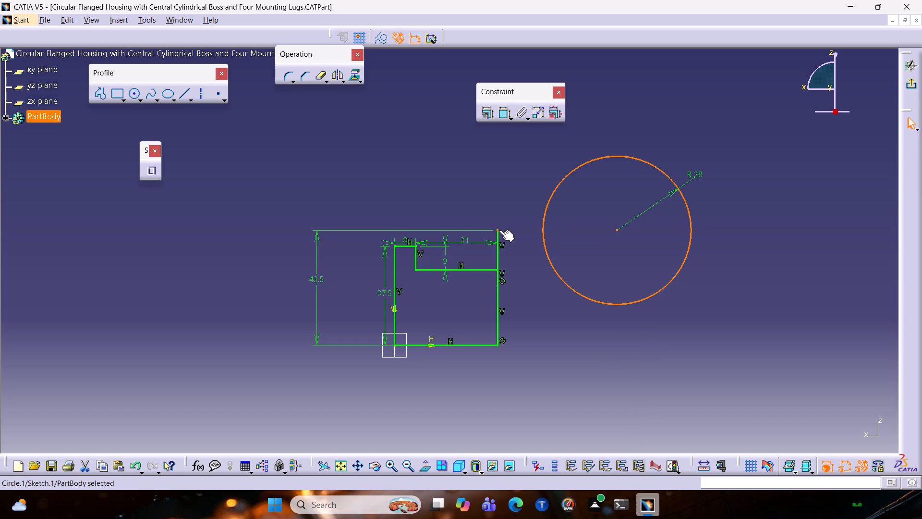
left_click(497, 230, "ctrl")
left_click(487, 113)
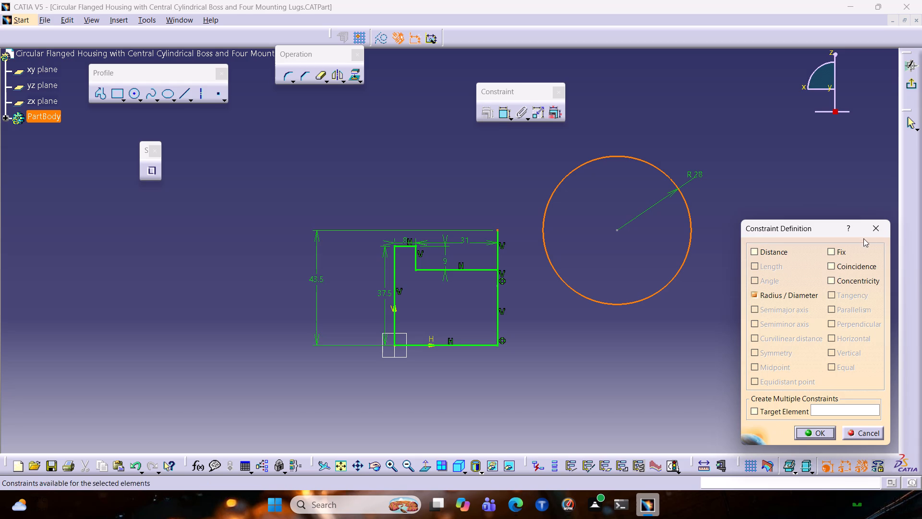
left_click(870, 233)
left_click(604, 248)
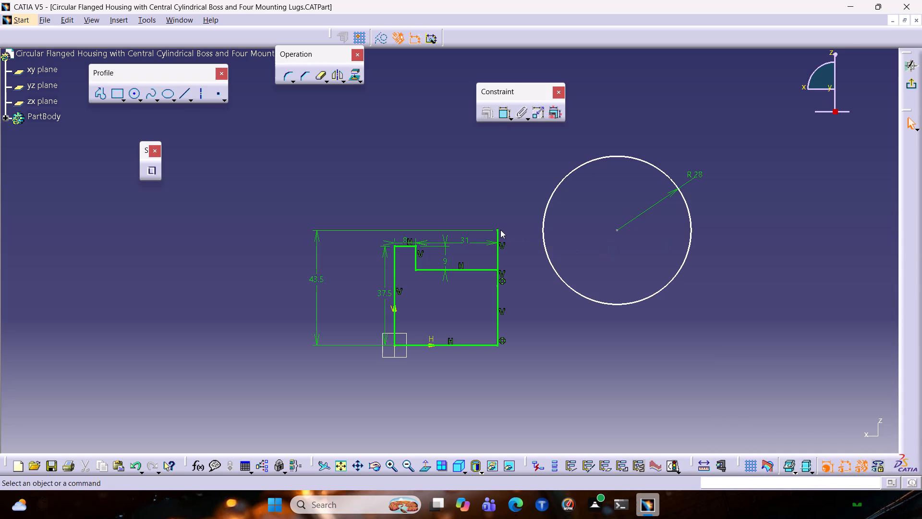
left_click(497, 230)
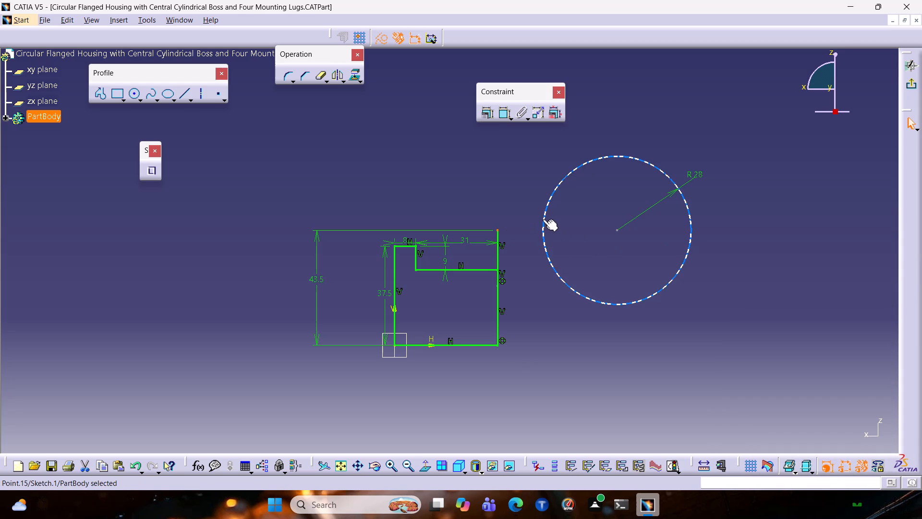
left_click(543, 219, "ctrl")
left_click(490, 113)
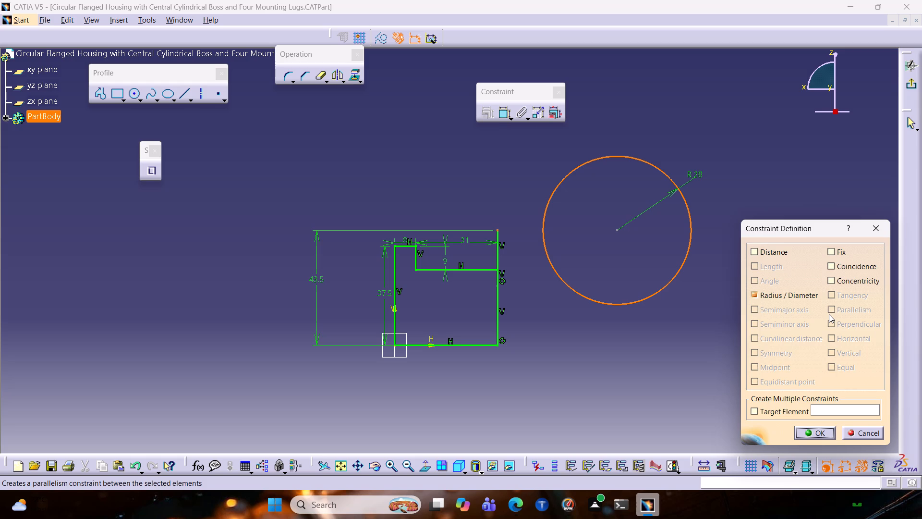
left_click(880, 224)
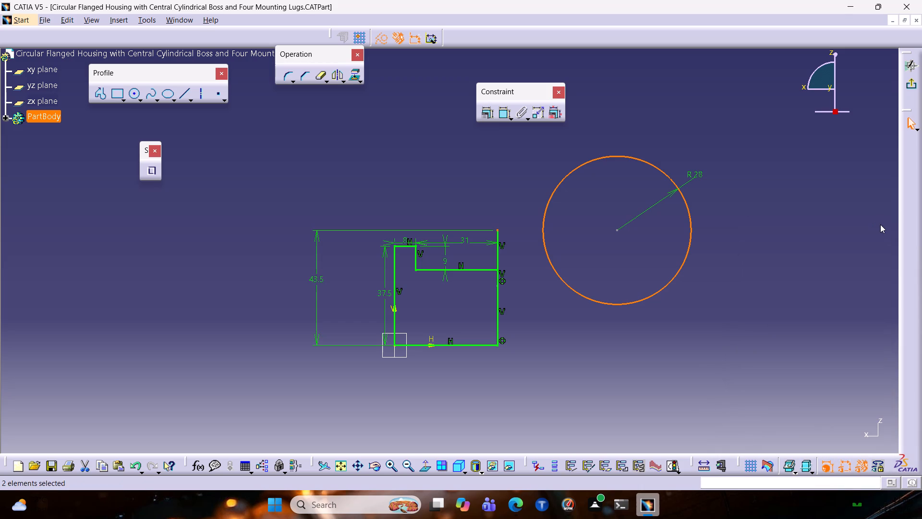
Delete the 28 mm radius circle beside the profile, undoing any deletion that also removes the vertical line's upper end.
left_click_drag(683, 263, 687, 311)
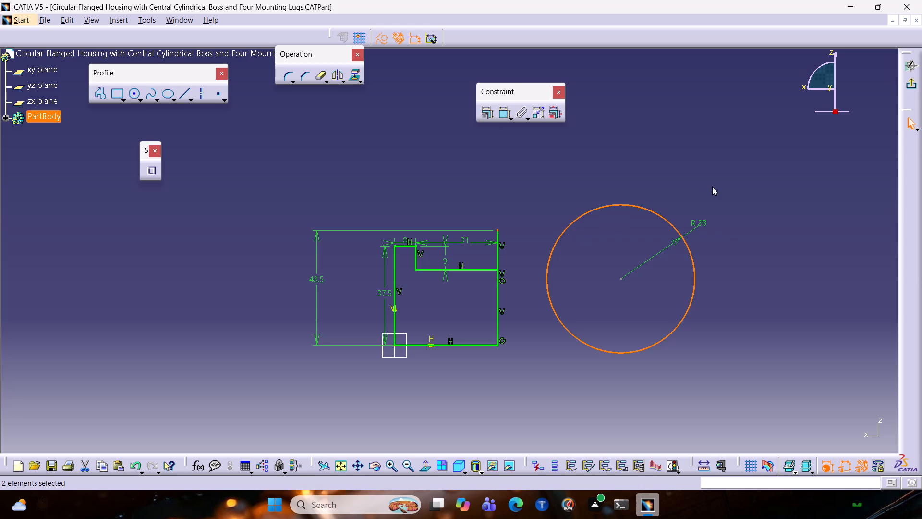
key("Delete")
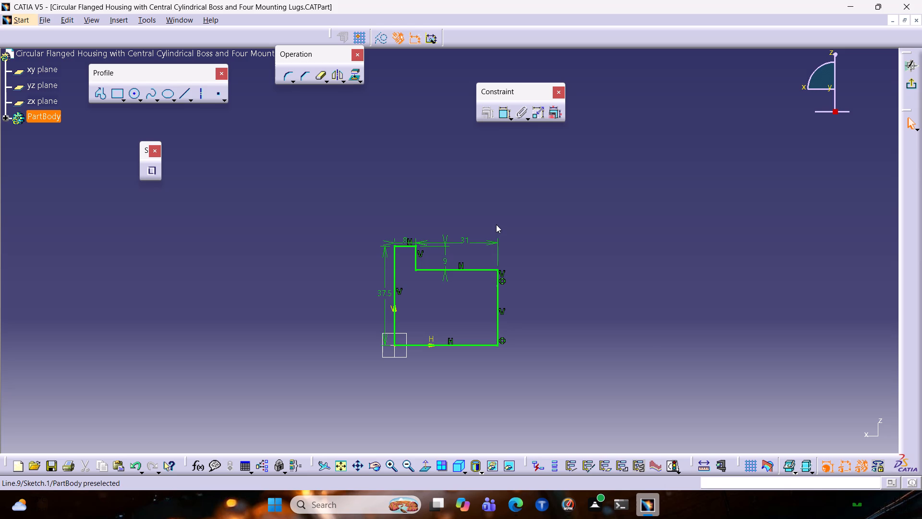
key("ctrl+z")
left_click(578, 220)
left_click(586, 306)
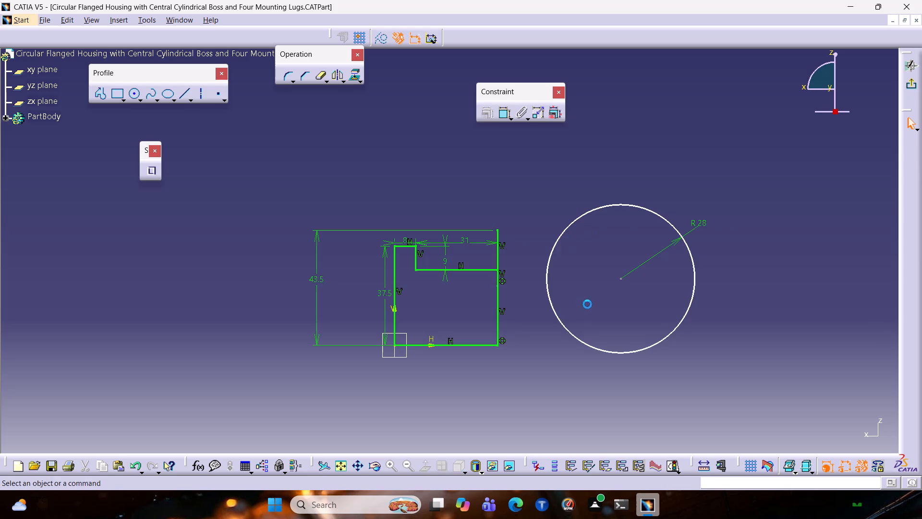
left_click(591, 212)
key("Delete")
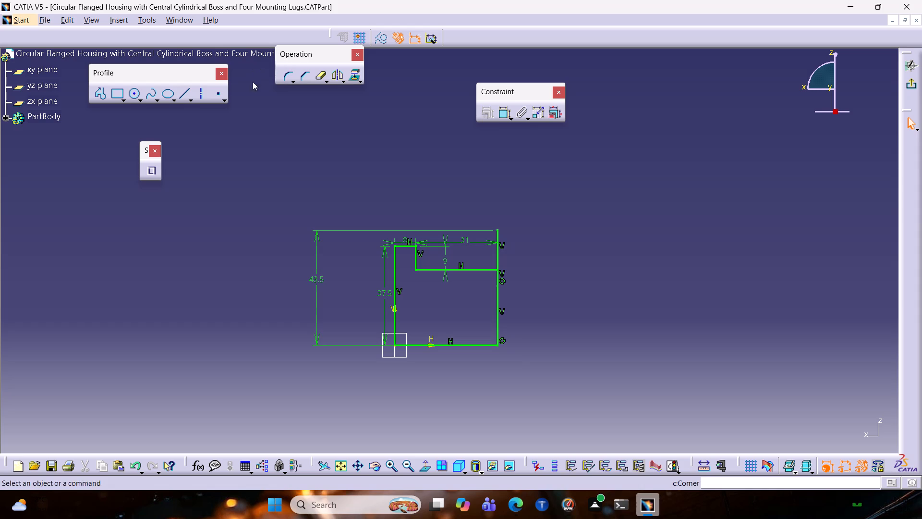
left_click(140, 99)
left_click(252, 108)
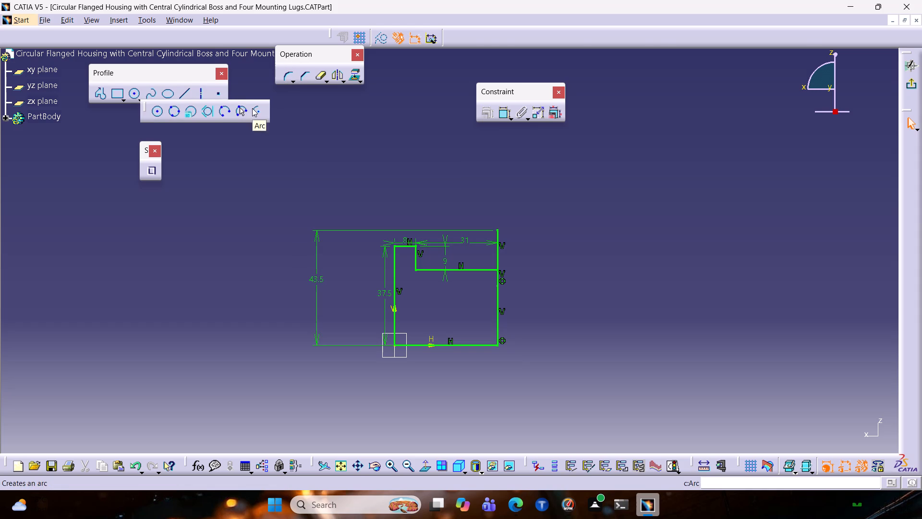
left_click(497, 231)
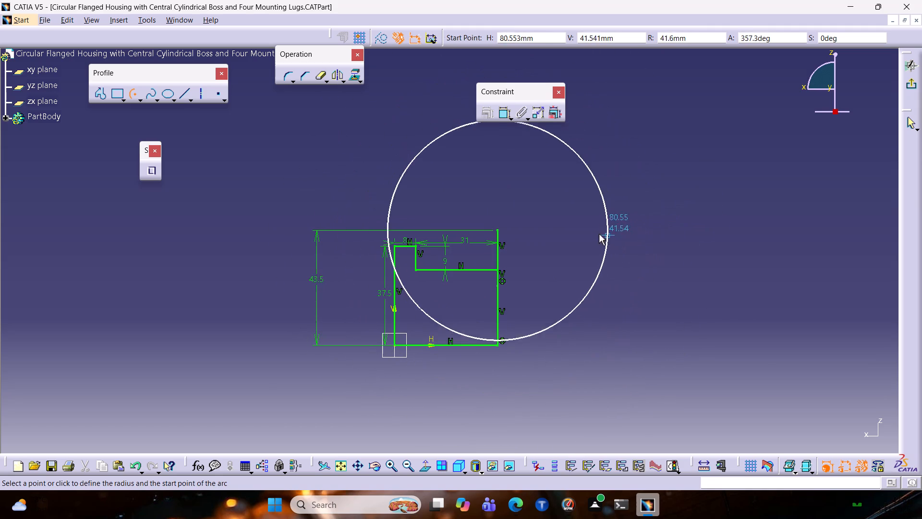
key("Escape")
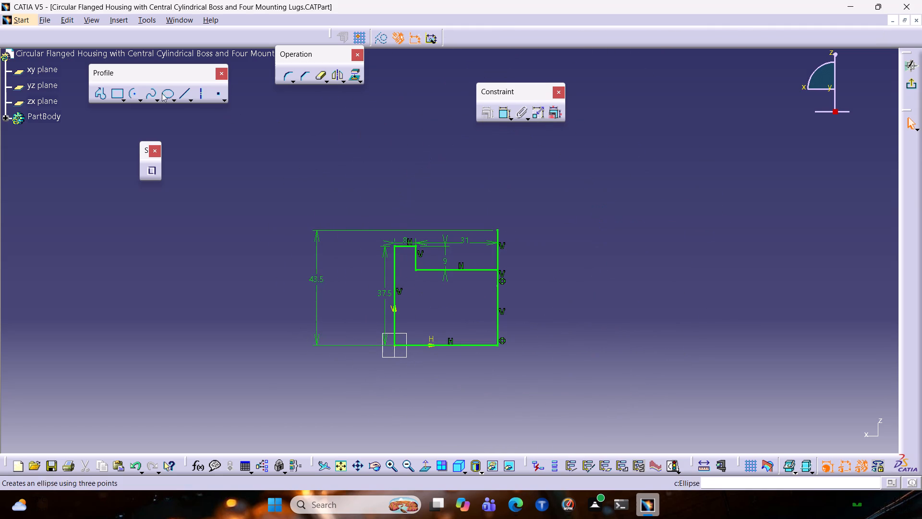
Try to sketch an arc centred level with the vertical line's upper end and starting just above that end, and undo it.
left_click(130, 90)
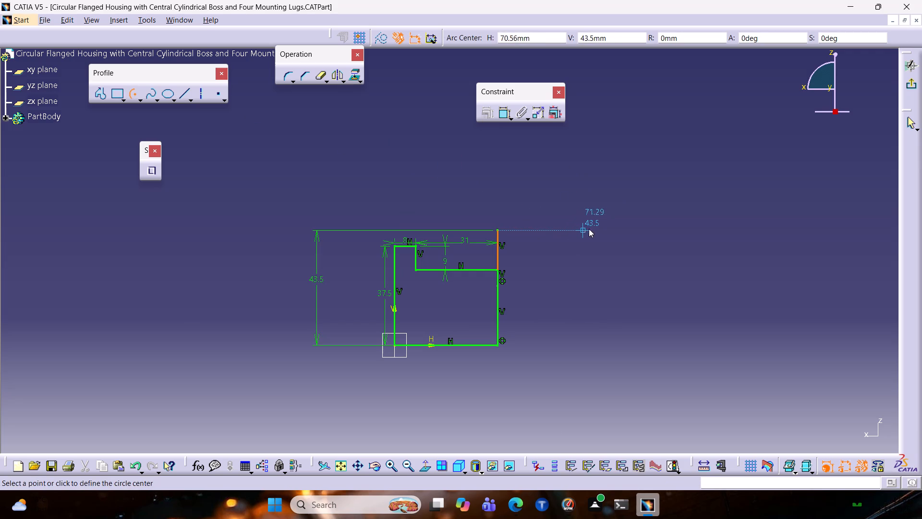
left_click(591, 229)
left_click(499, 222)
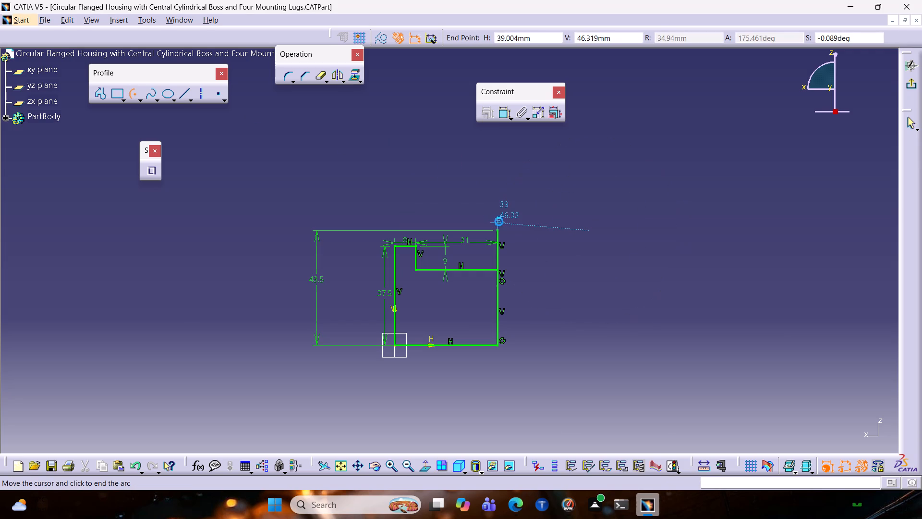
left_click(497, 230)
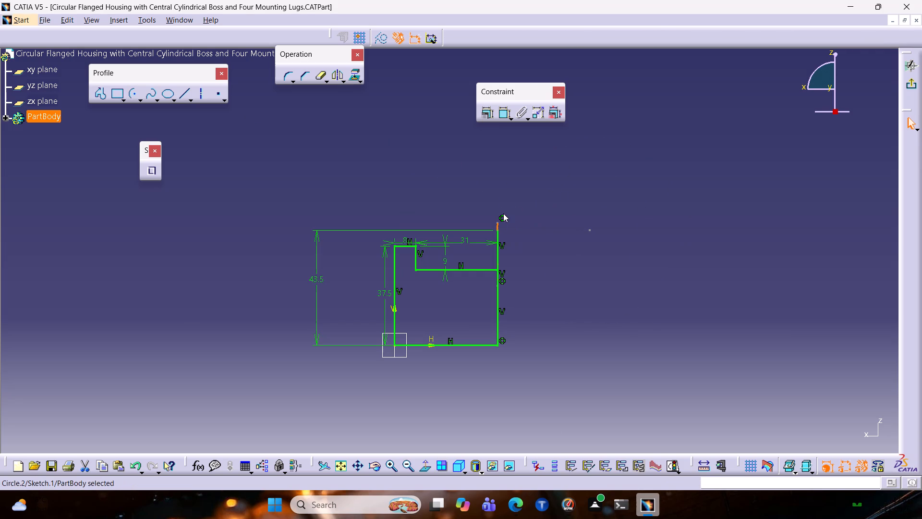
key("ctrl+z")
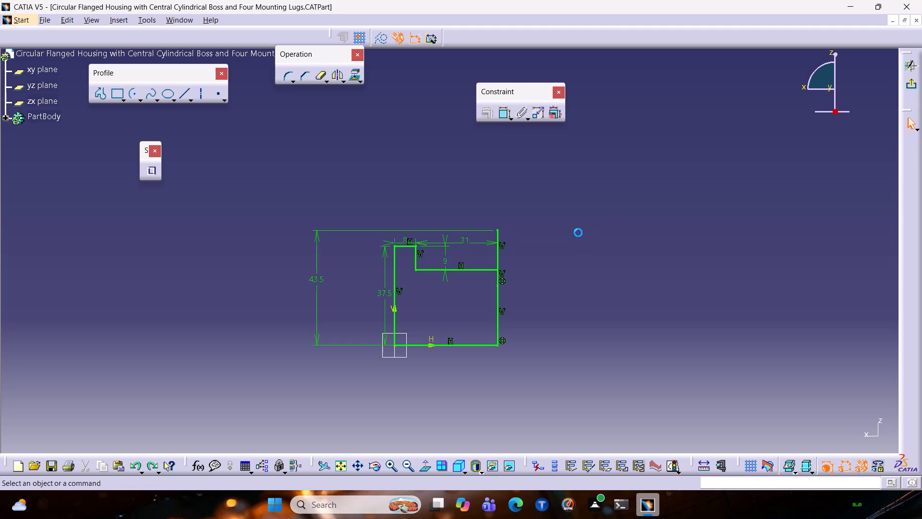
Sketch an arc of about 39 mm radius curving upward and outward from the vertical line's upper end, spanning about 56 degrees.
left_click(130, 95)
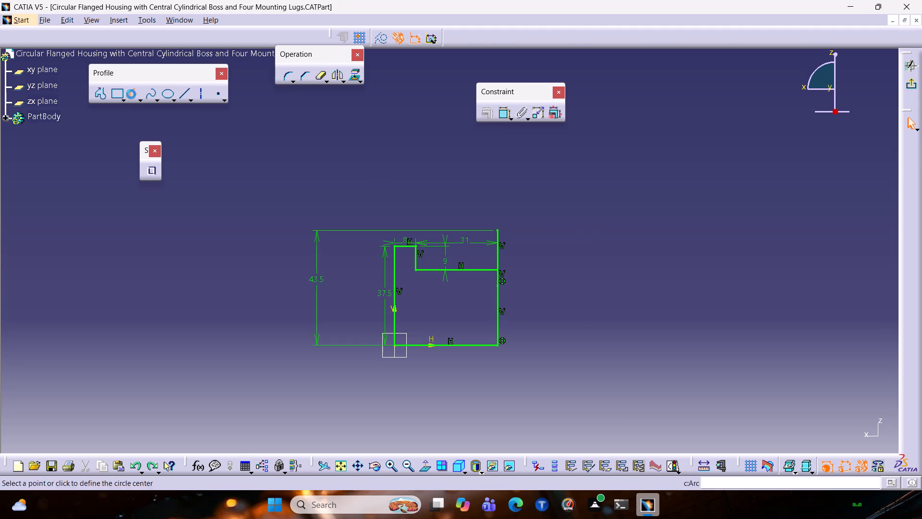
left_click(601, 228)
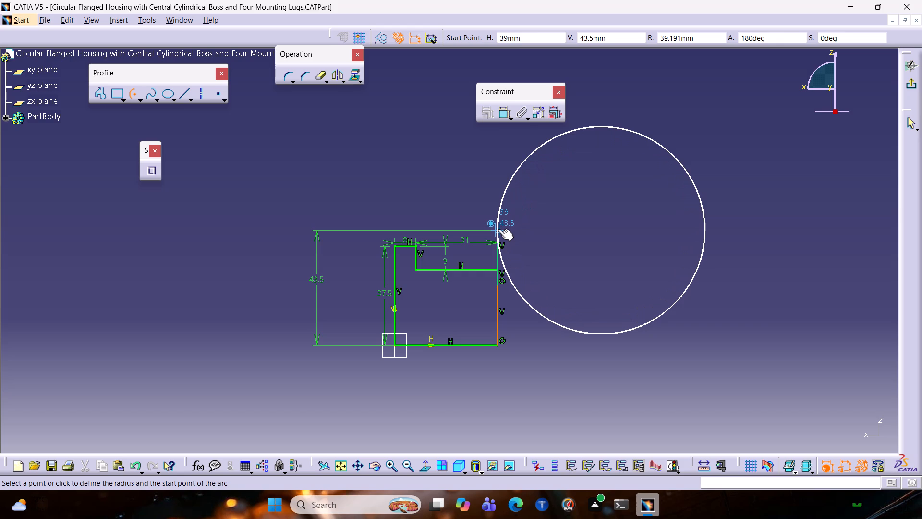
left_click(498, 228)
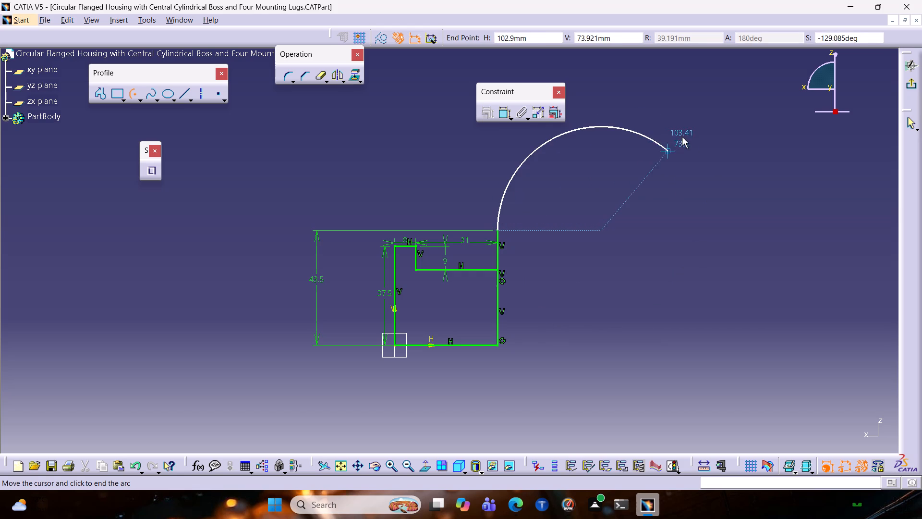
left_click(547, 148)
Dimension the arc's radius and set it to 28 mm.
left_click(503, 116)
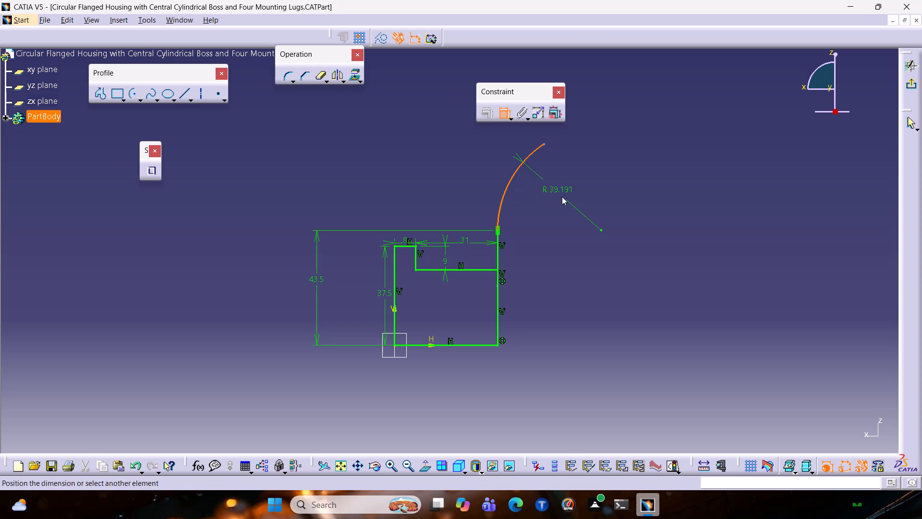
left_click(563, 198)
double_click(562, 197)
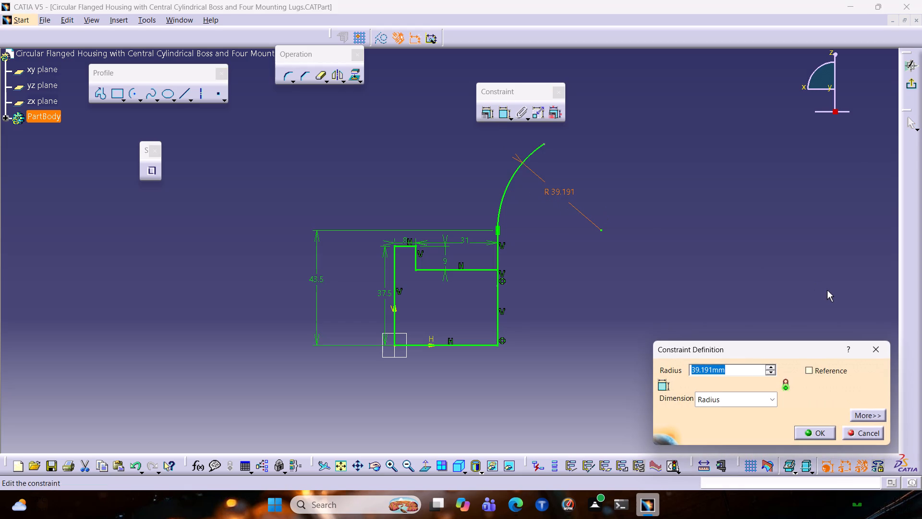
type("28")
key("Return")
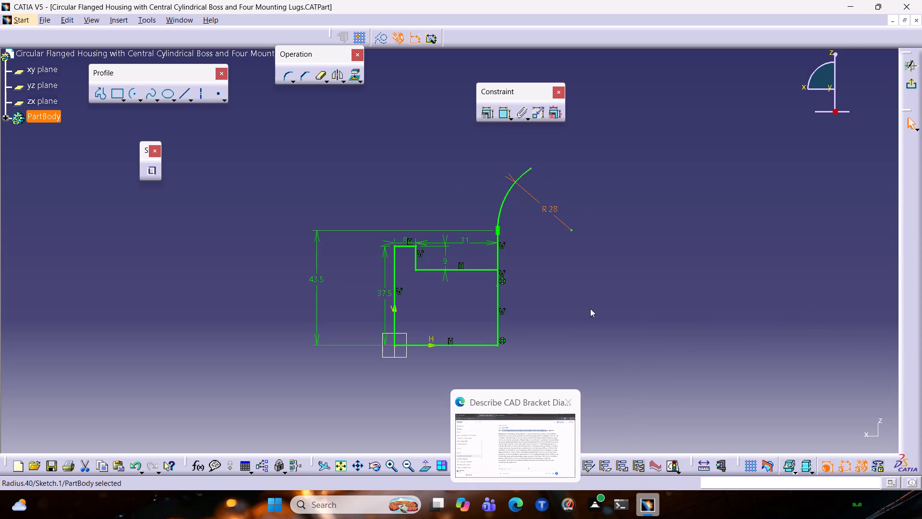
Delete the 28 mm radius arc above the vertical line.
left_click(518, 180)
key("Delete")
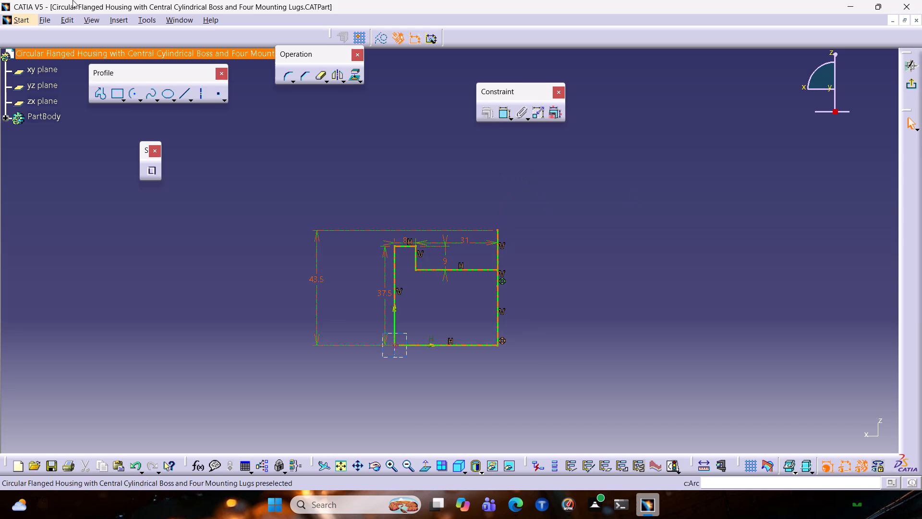
Sketch a quarter-circle arc of about 41.6 mm radius curving upward and outward from the 43.5 mm high vertical line's upper end.
left_click(129, 89)
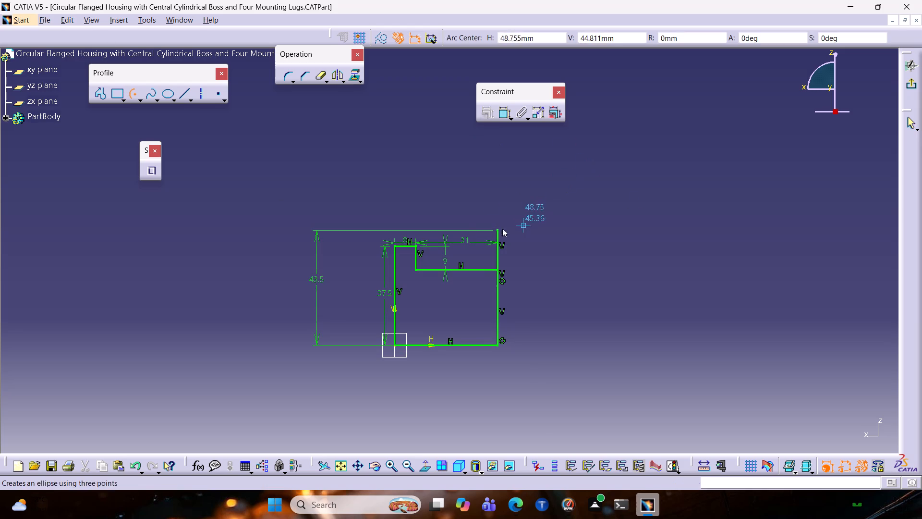
left_click(607, 231)
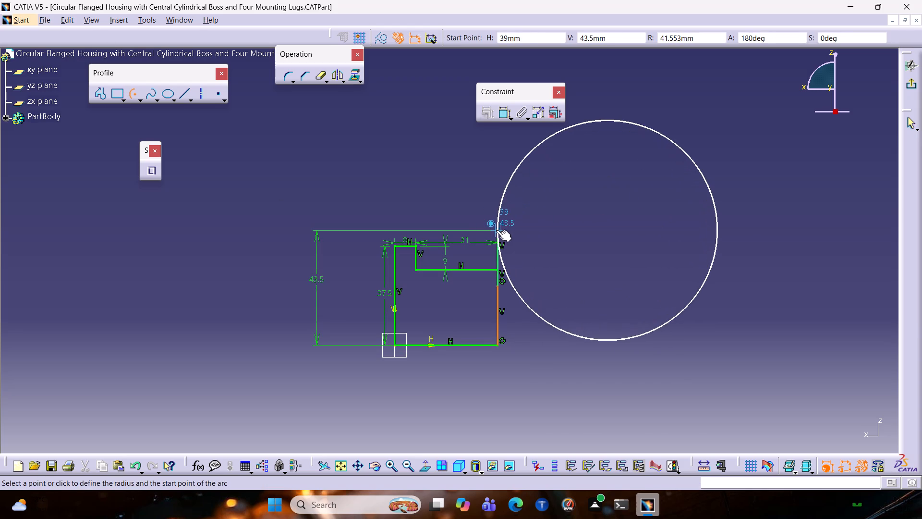
left_click(496, 229)
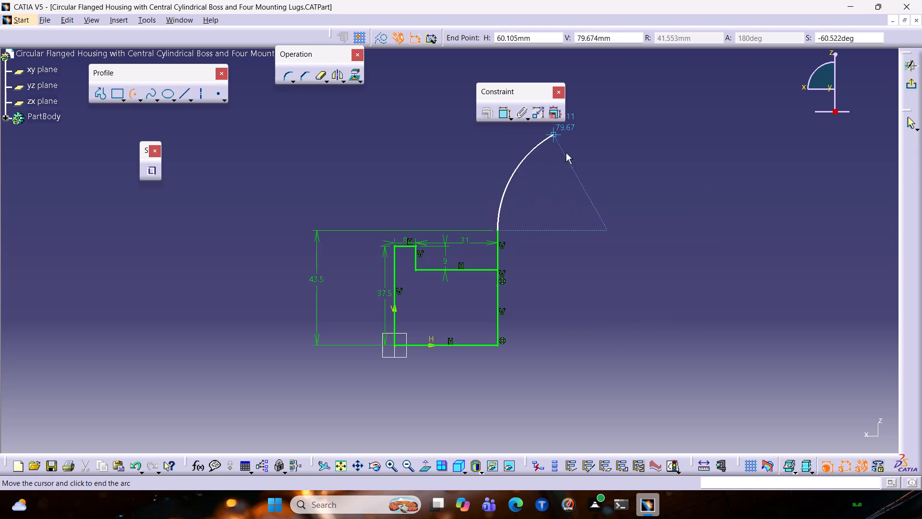
left_click(607, 128)
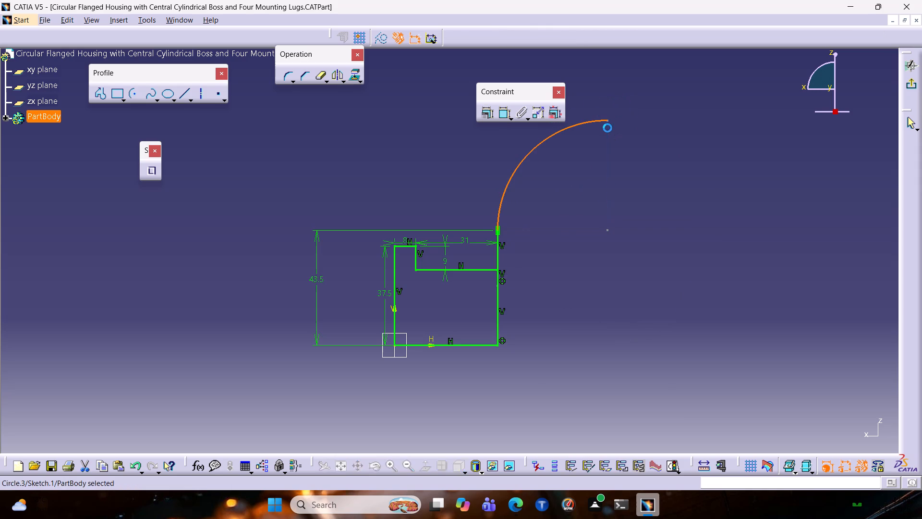
Dimension the arc's radius and set it to 28 mm.
left_click(504, 113)
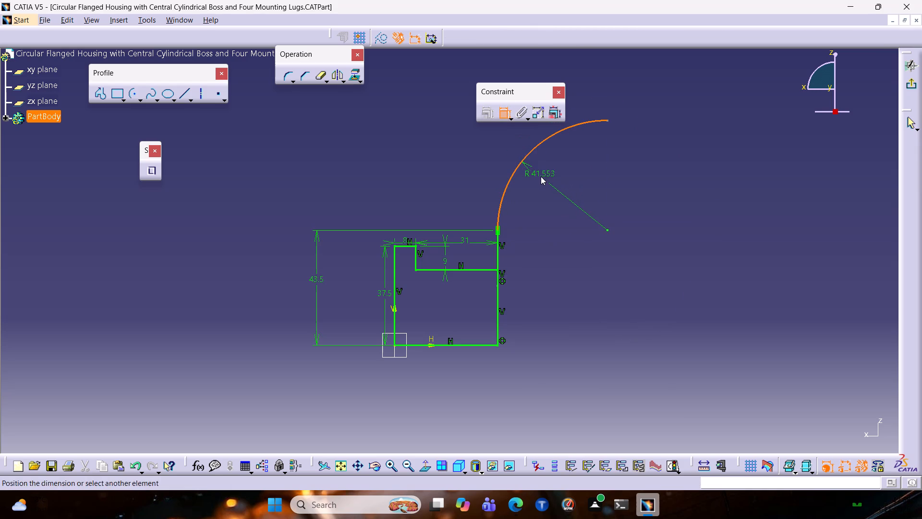
left_click(543, 176)
double_click(542, 170)
type("28")
key("Return")
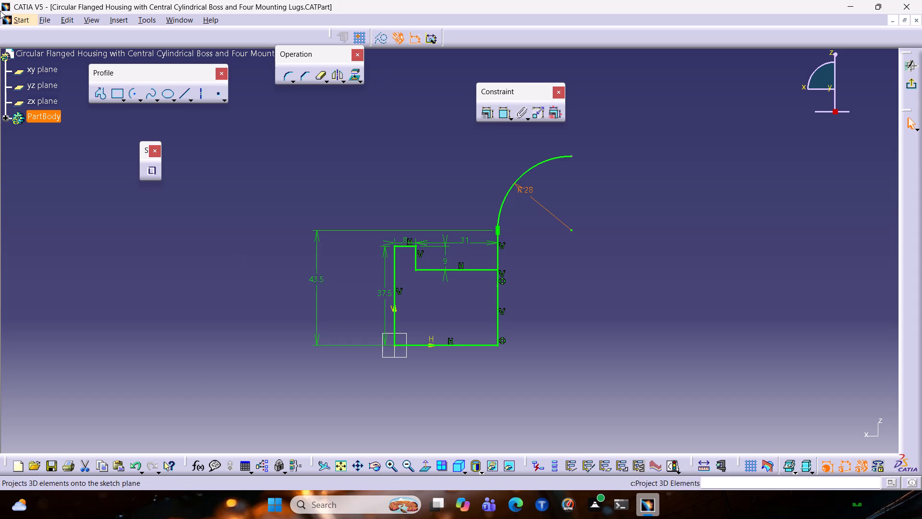
Sketch a vertical line about 71.5 mm long from the arc's upper end to the horizontal axis, and a horizontal line back to the inner vertical line's foot.
left_click(102, 92)
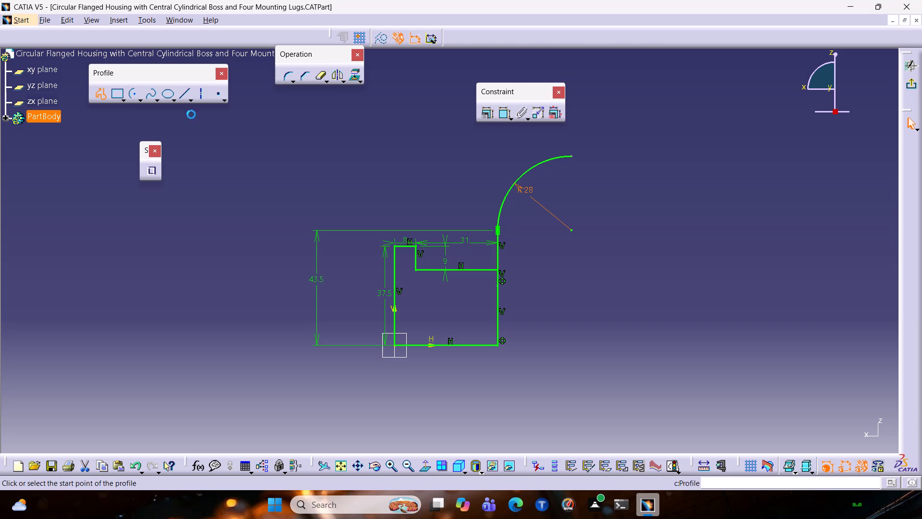
left_click(572, 155)
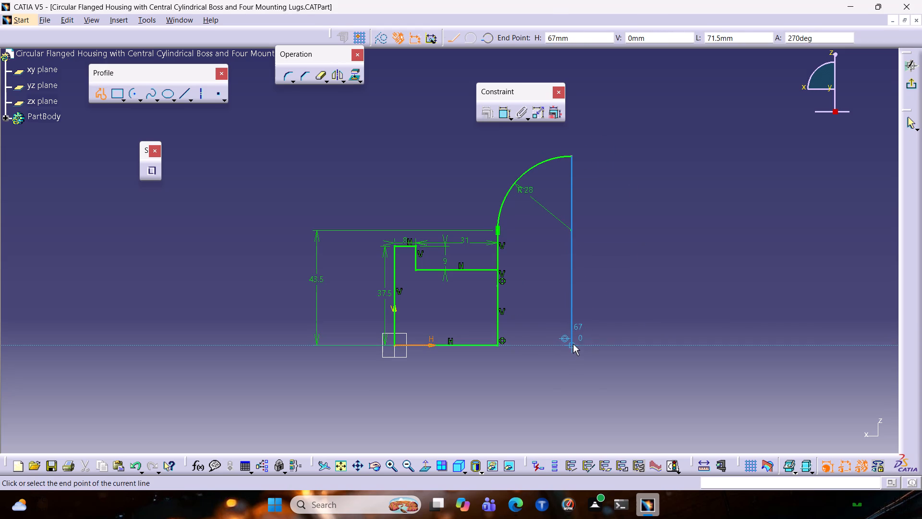
left_click(573, 344)
left_click(497, 346)
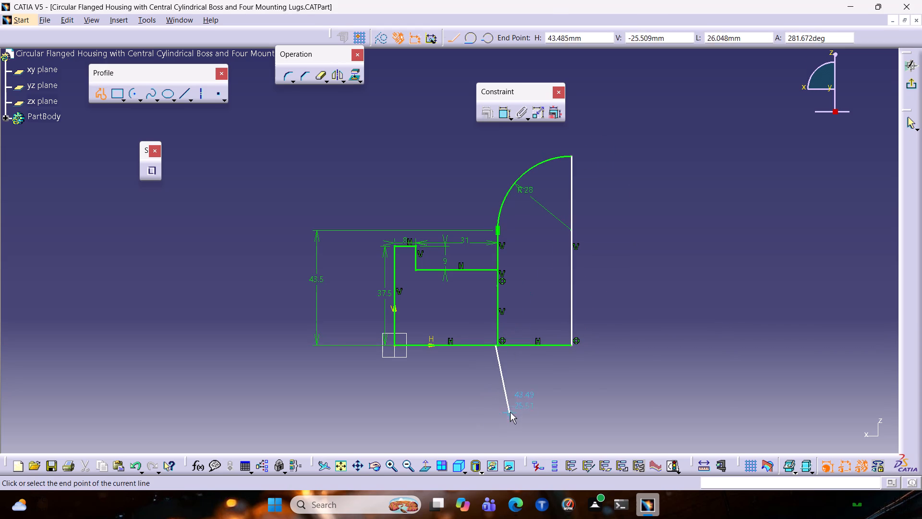
key("Escape")
key("Escape")
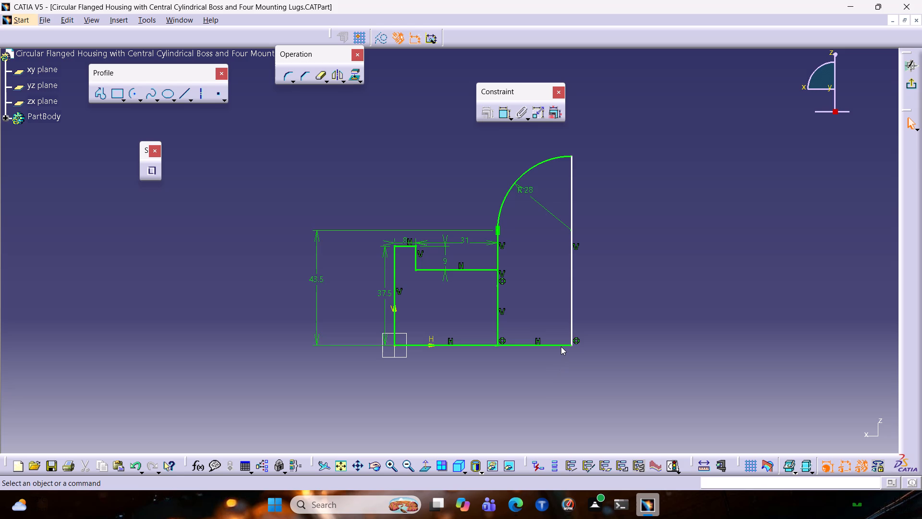
Dimension the length of the outer vertical line below the arc's upper end.
left_click(502, 108)
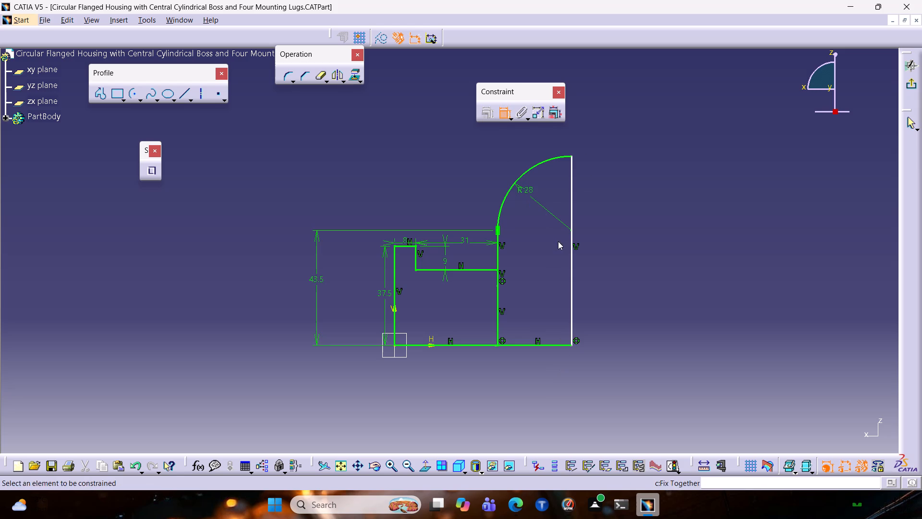
left_click(574, 249)
left_click(643, 246)
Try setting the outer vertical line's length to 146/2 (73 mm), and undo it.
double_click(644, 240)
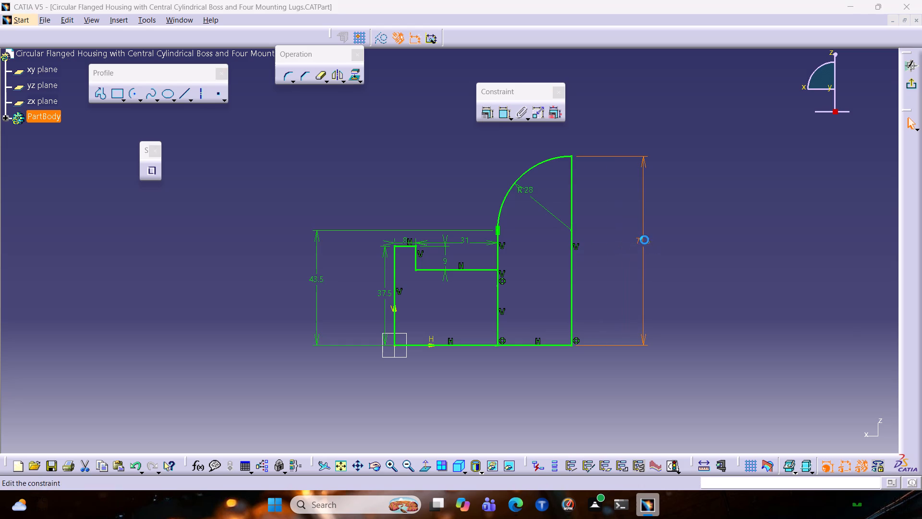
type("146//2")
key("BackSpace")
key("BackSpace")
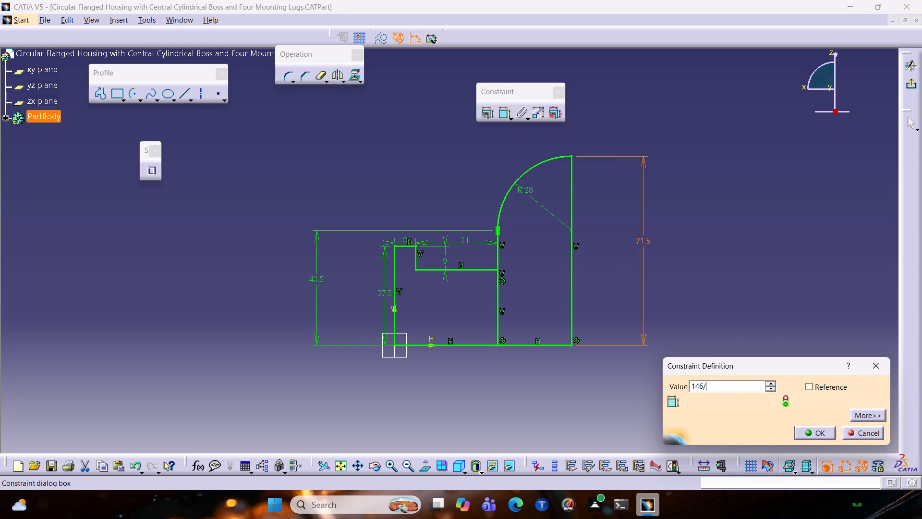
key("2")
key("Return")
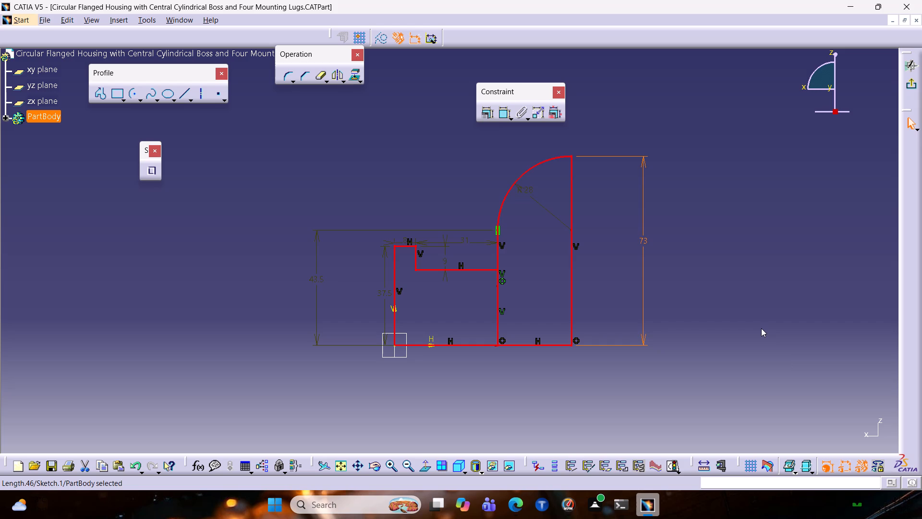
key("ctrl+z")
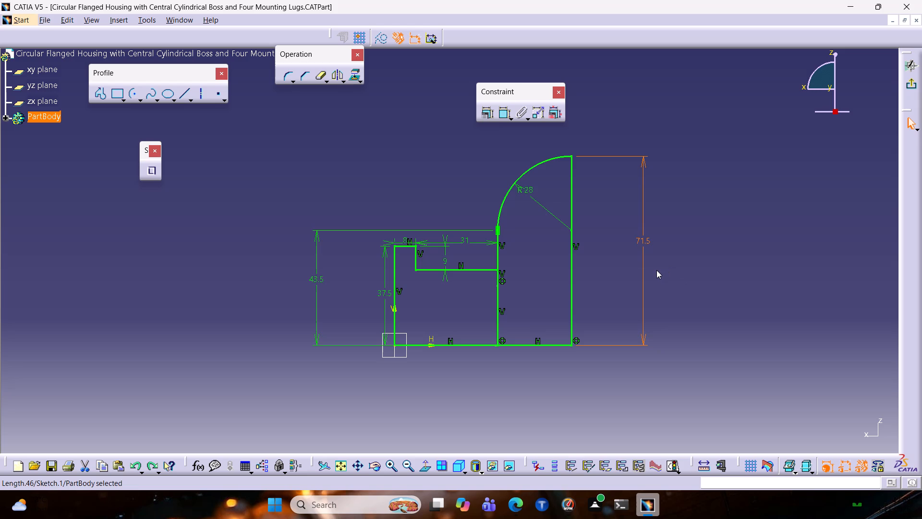
Set the outer vertical line's length to 151/2 (75.5 mm).
double_click(639, 238)
type("151/2")
key("Return")
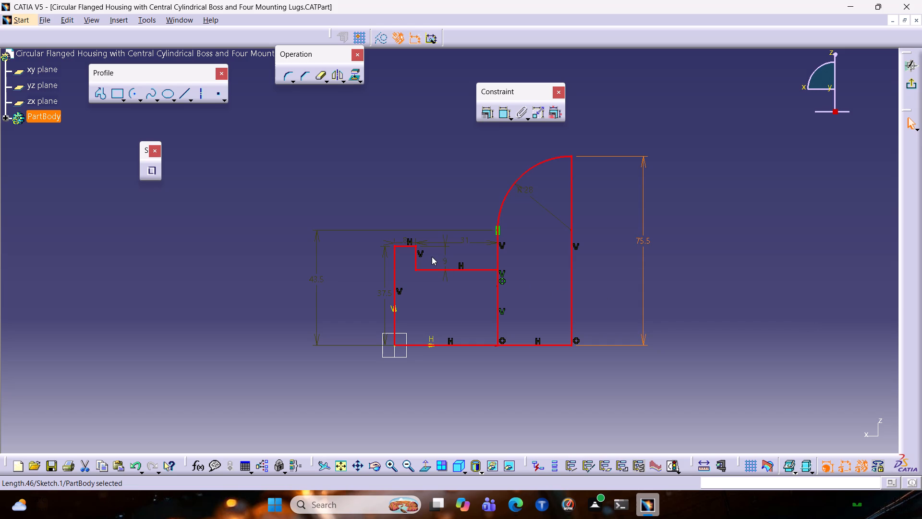
Delete the lower segment of the inner vertical line, rising from the horizontal base line.
left_click(574, 338)
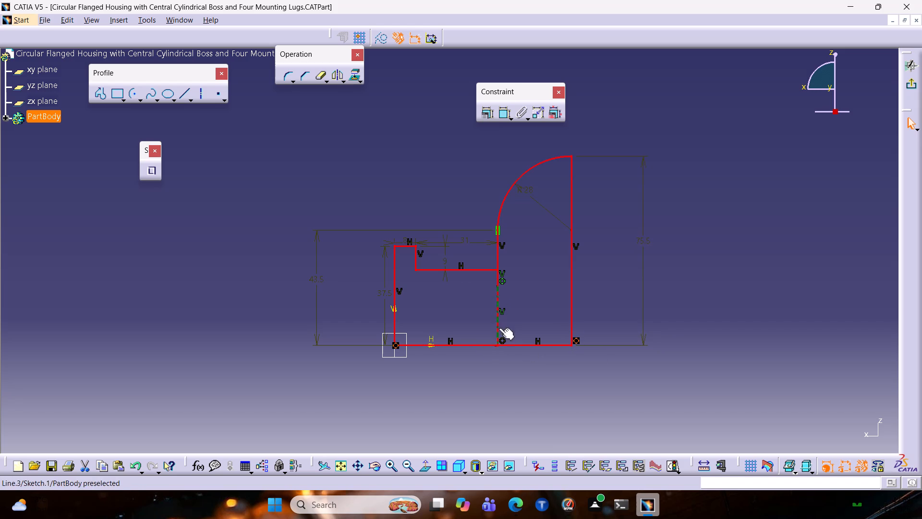
left_click(500, 313)
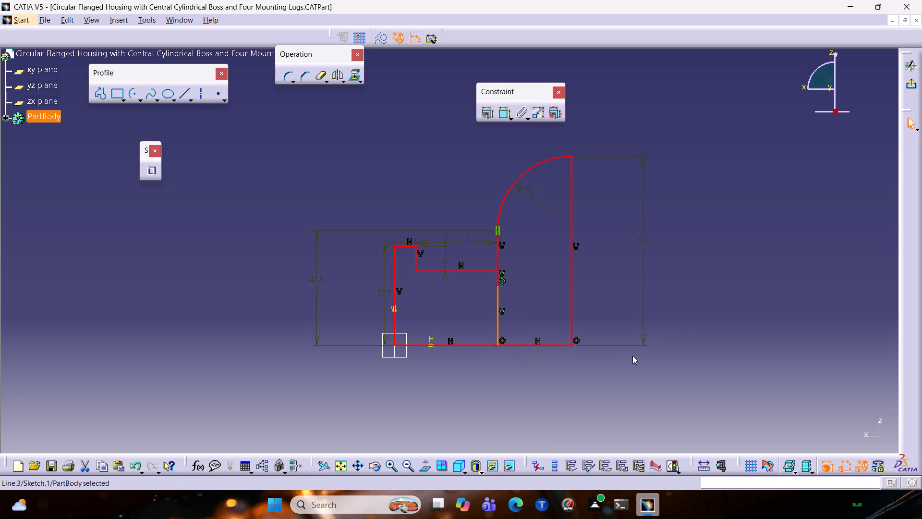
key("Escape")
key("Escape")
key("Escape")
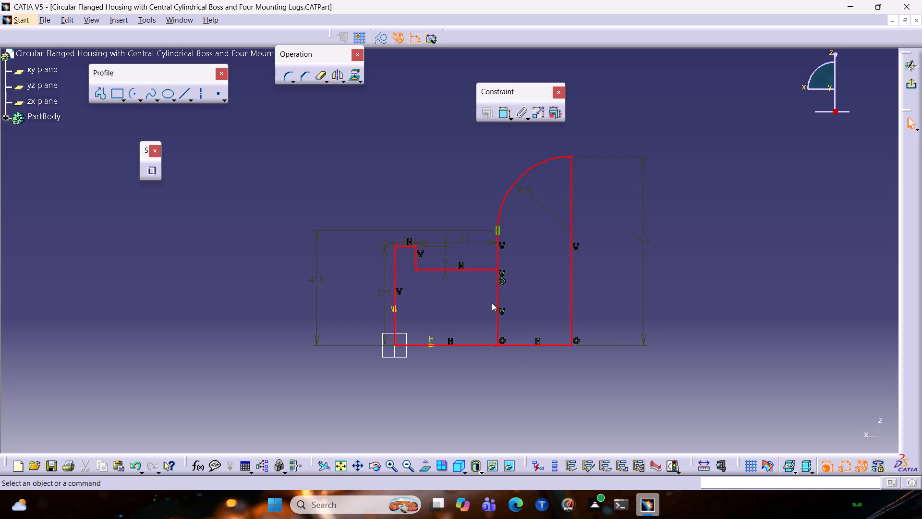
key("Escape")
left_click(497, 309)
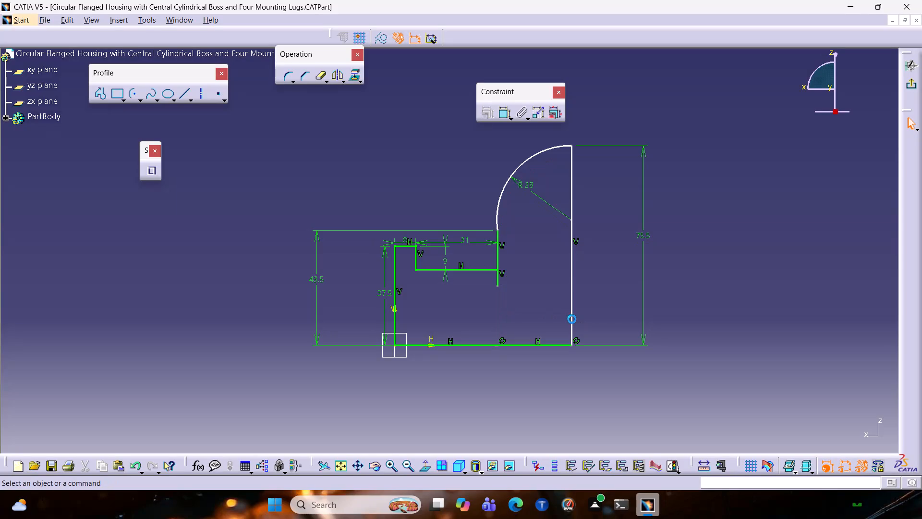
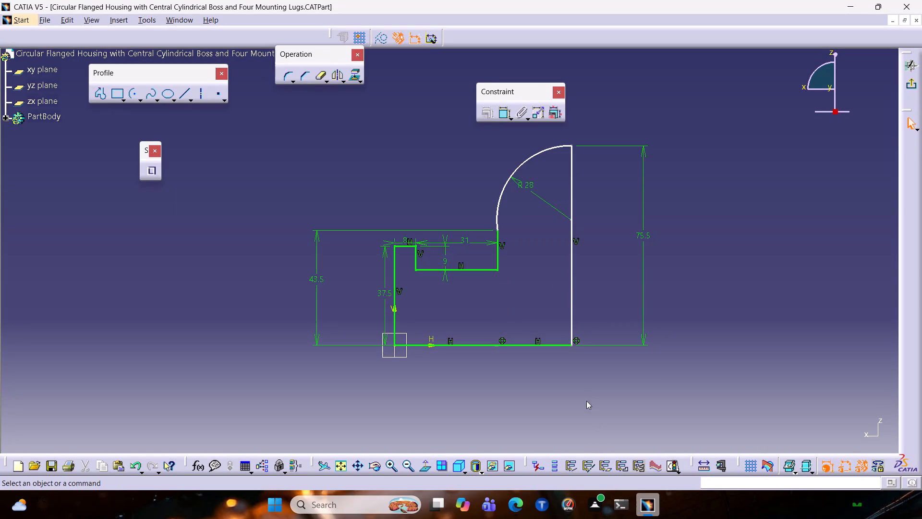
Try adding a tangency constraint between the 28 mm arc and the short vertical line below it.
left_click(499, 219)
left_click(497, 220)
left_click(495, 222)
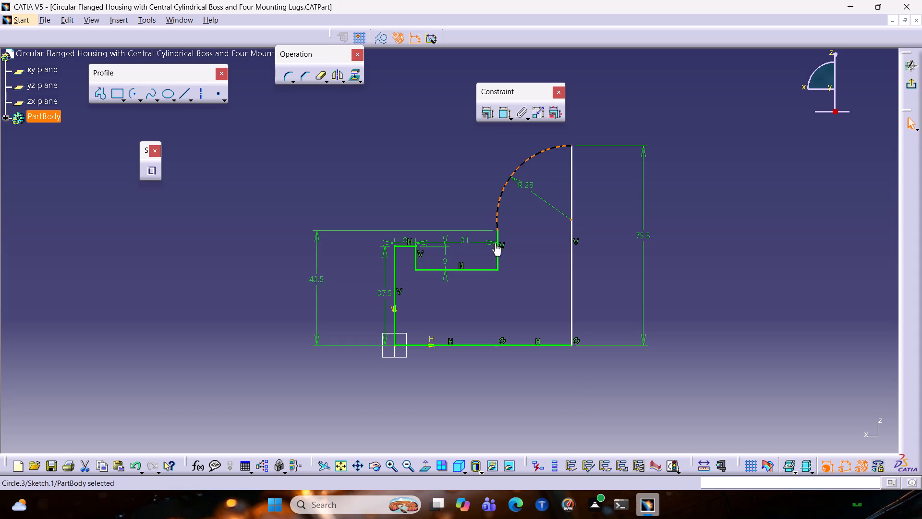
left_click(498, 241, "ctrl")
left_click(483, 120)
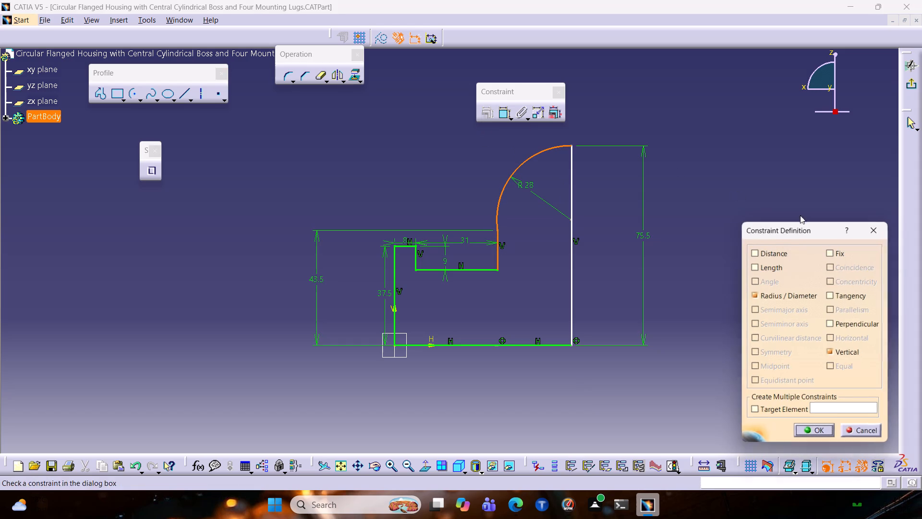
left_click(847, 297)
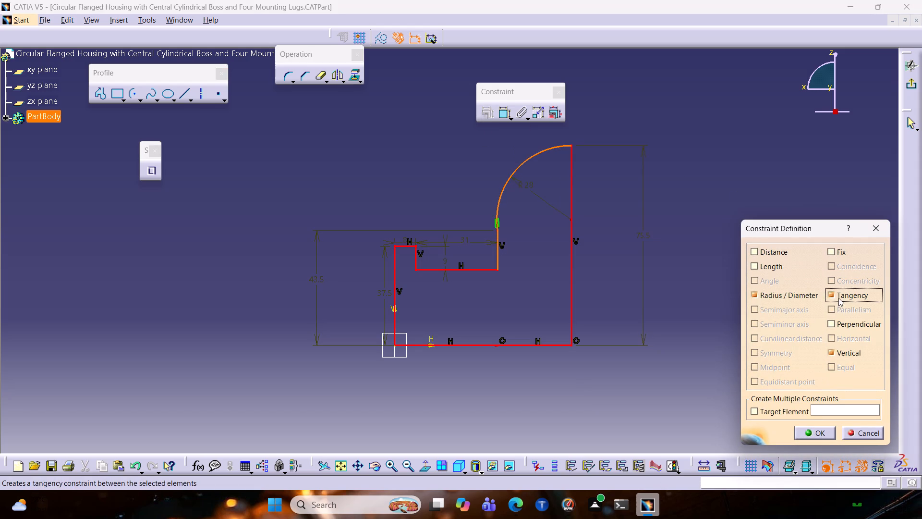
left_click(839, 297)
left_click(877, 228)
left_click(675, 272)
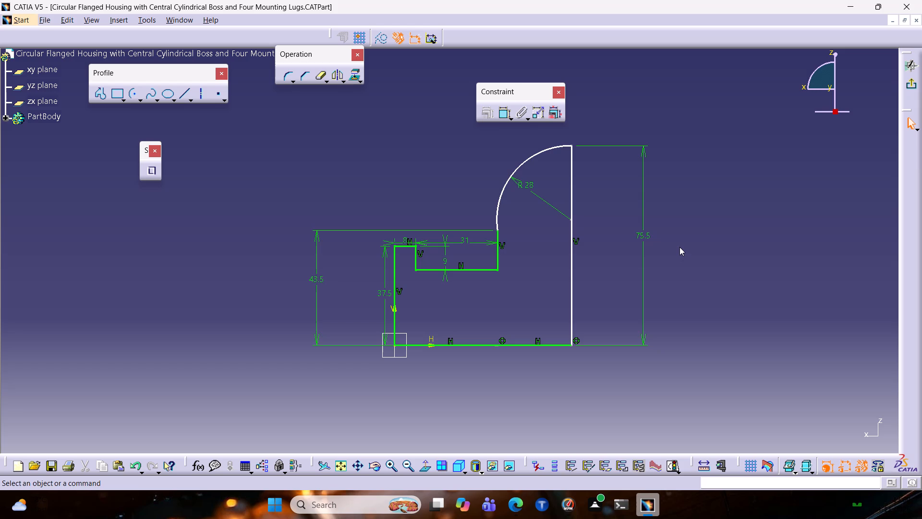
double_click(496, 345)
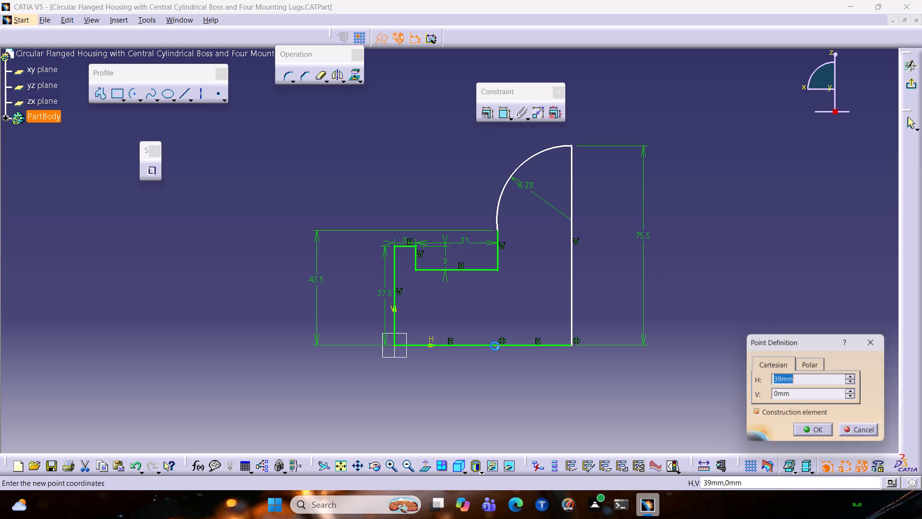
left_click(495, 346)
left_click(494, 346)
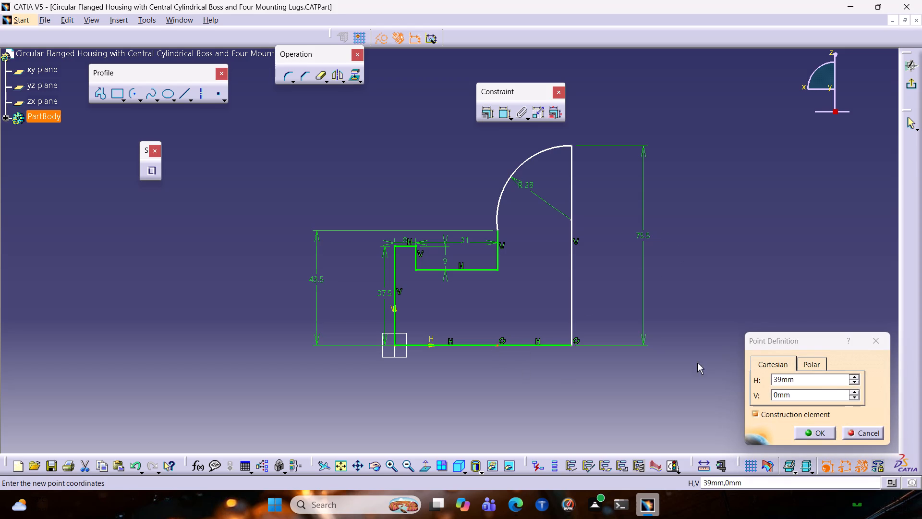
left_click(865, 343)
Check the sketch's solving status.
left_click(678, 468)
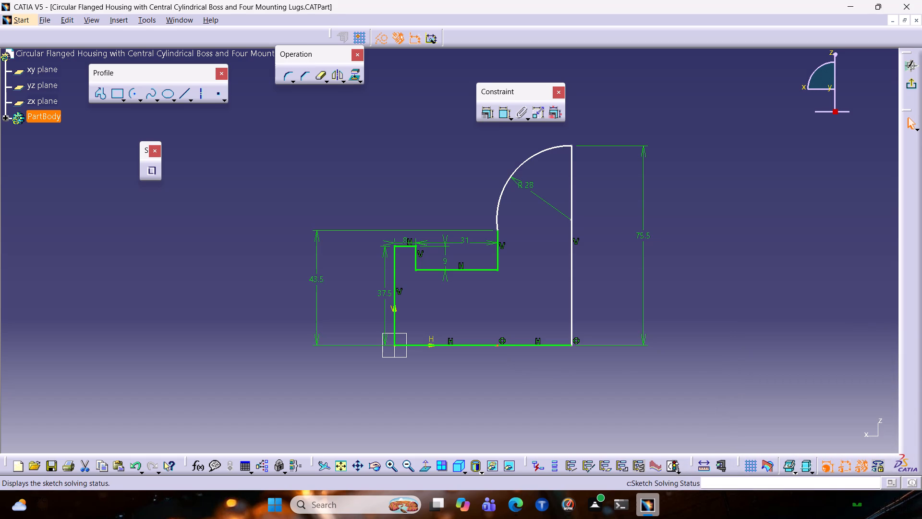
left_click(672, 467)
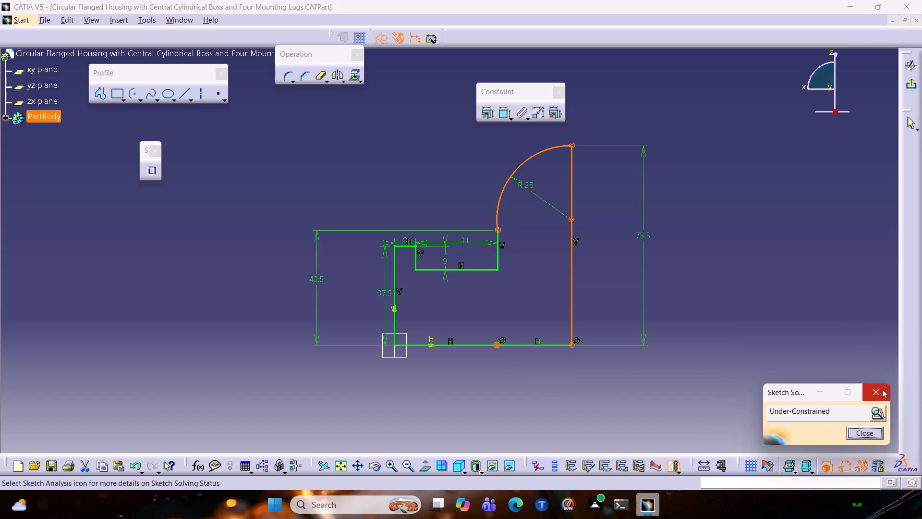
left_click(877, 394)
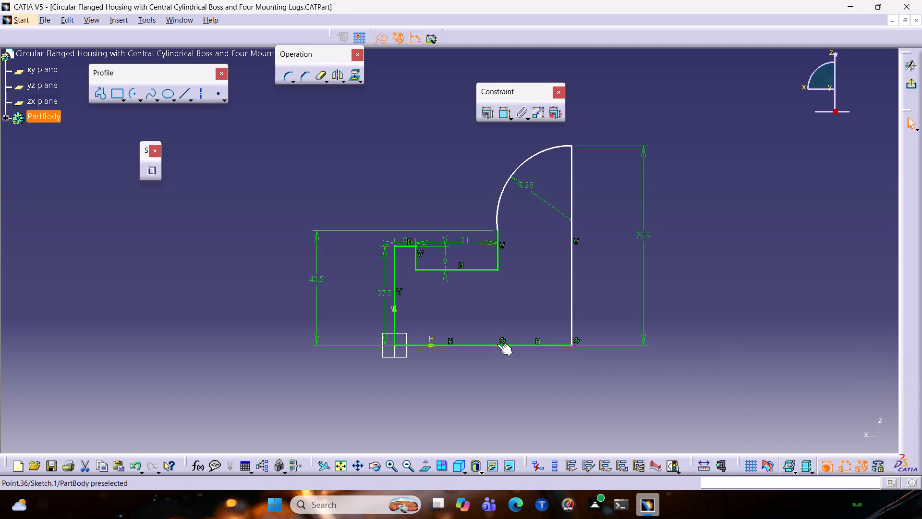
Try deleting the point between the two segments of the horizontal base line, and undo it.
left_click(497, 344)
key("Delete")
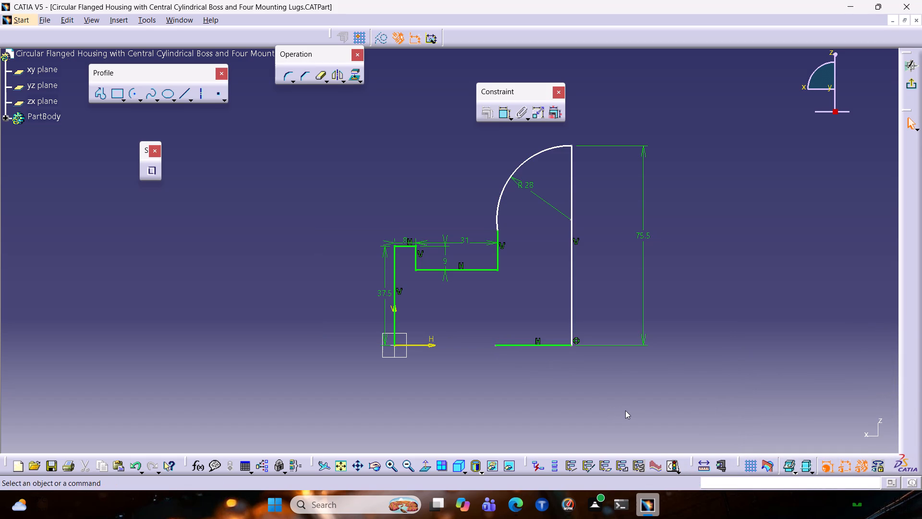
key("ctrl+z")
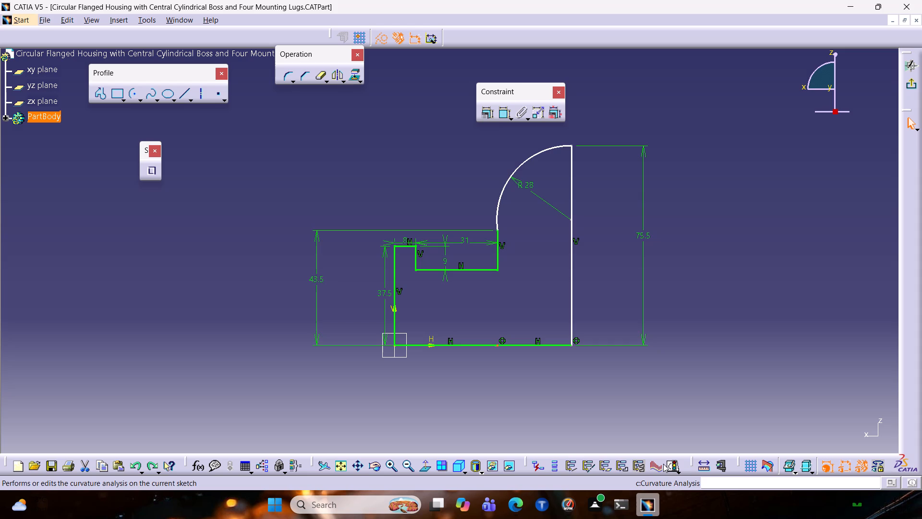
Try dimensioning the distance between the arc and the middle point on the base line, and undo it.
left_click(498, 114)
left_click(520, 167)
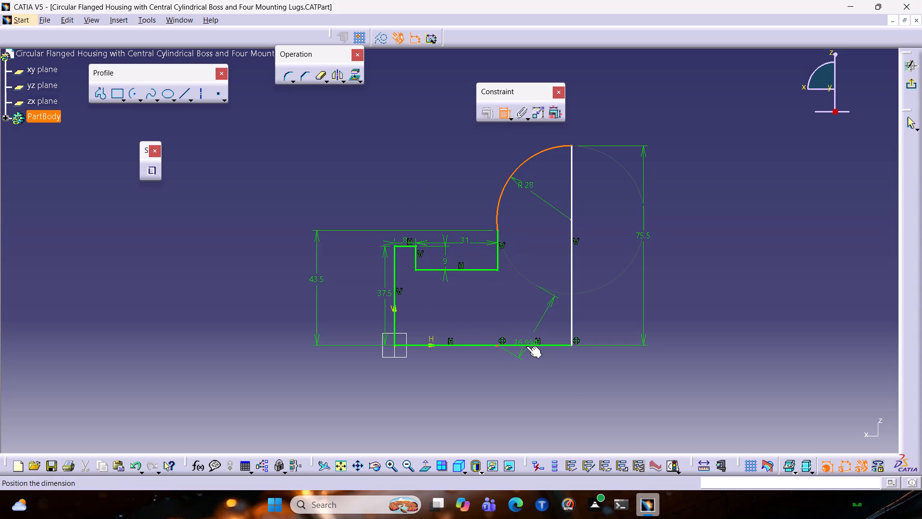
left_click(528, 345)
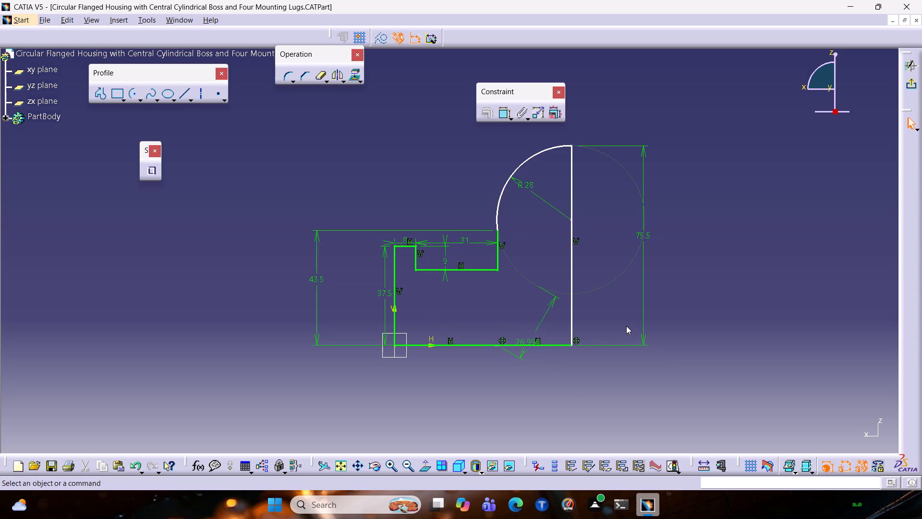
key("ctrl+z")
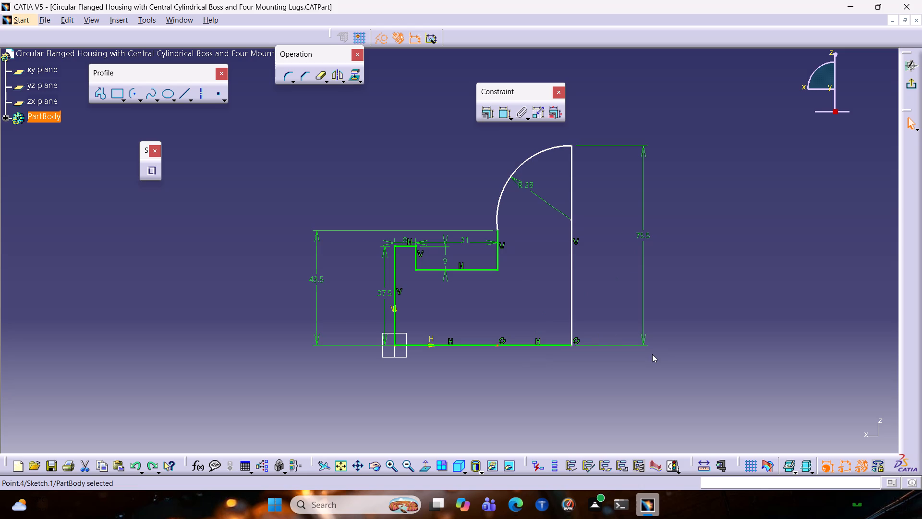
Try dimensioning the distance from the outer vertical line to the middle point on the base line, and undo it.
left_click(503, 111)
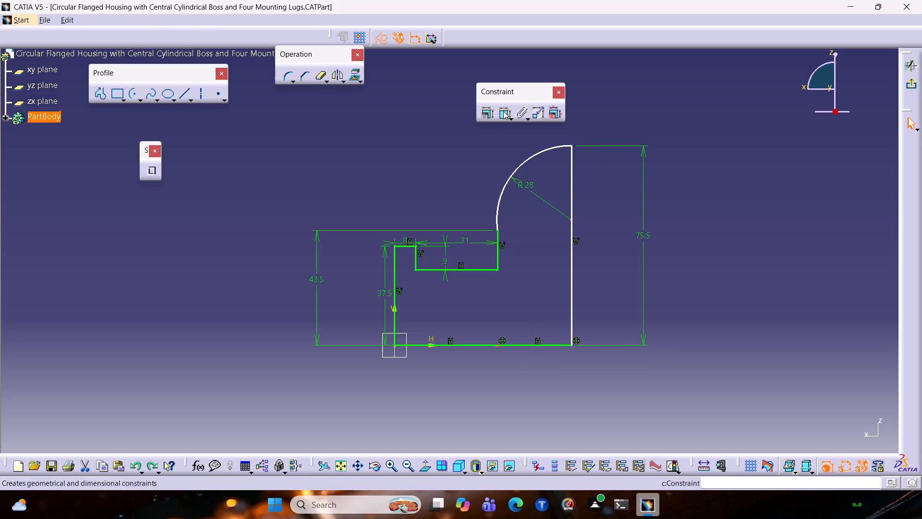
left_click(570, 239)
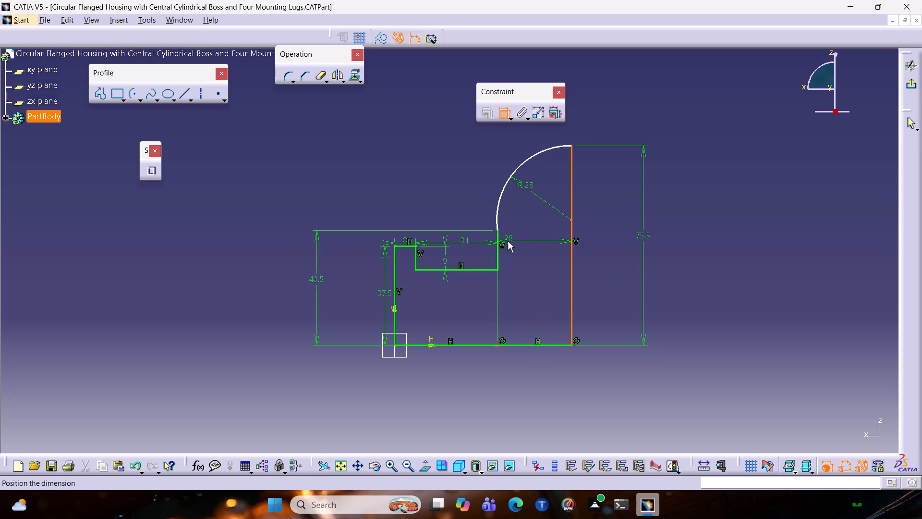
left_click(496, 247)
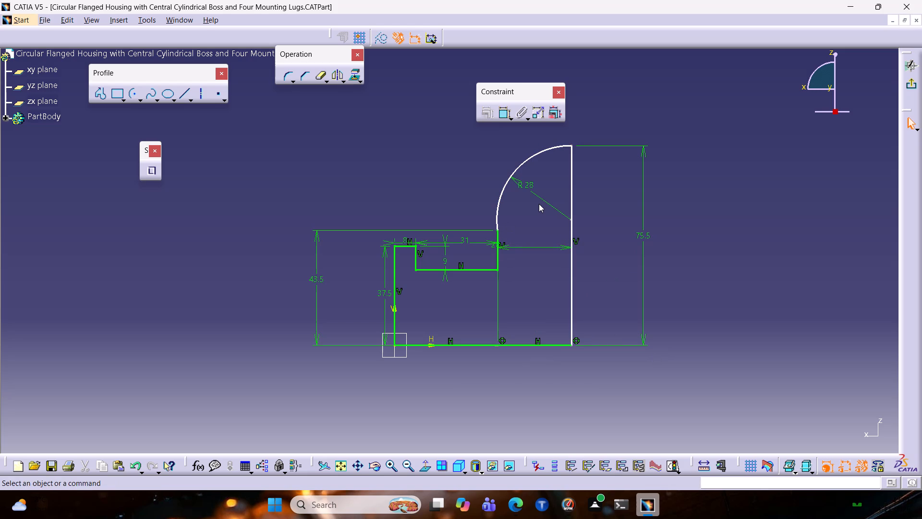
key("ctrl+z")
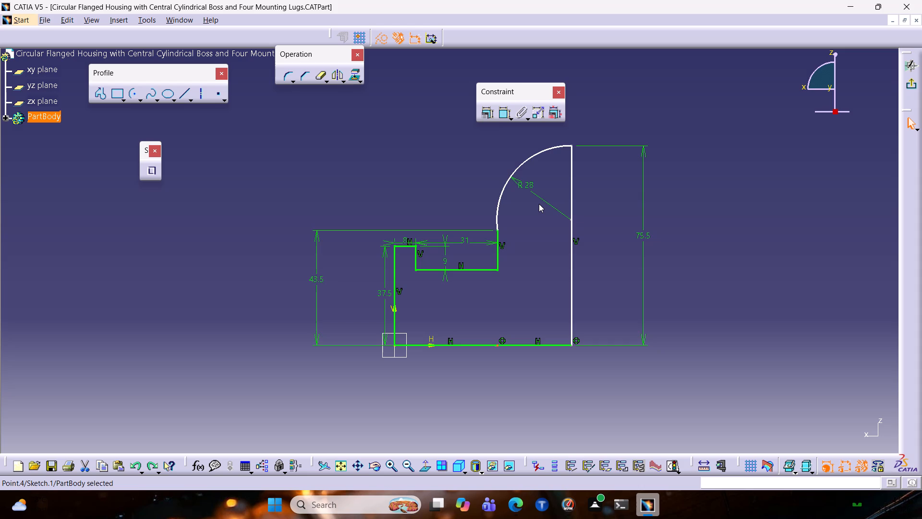
Delete the outer vertical line running from the arc's upper end to the base line.
left_click(572, 158)
key("Delete")
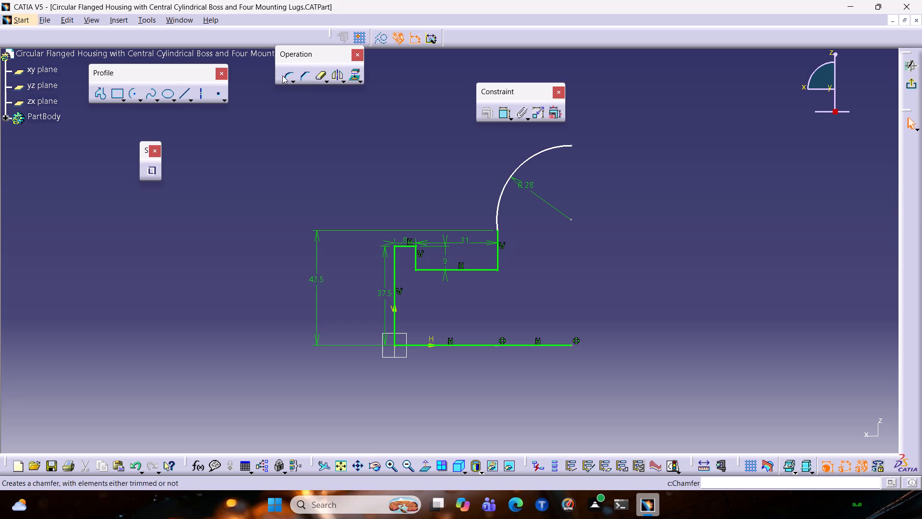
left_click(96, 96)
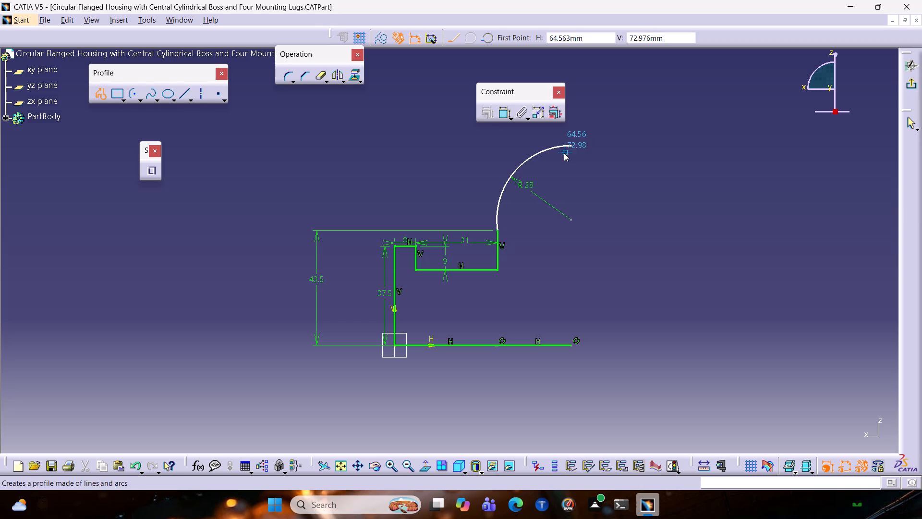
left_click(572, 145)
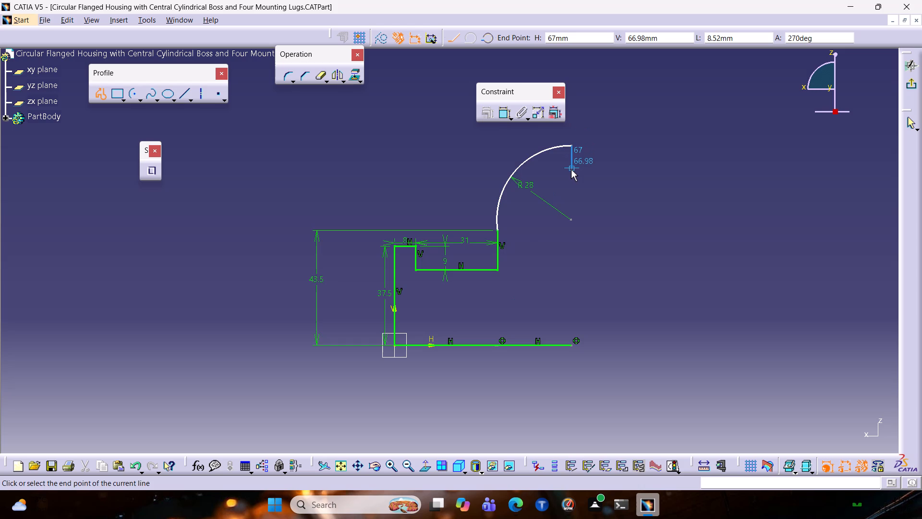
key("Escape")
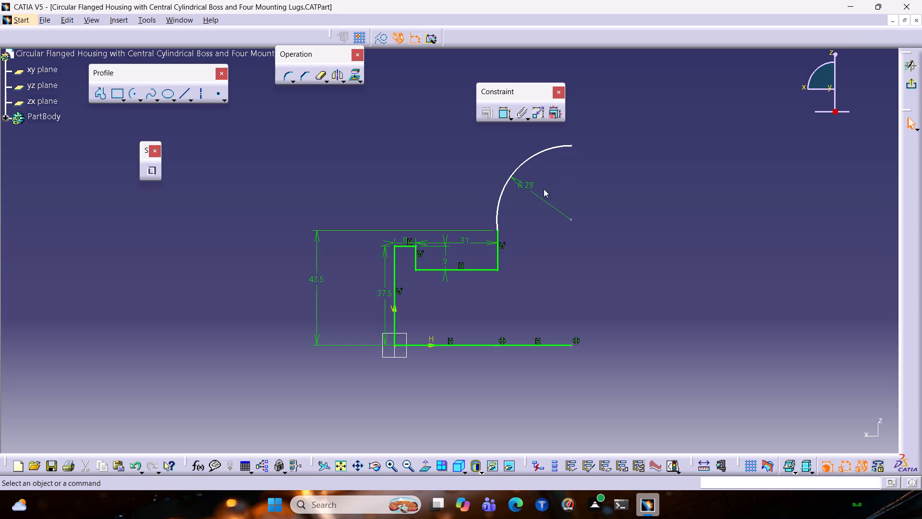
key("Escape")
Constrain the 28 mm arc tangent to the short vertical line at its lower end.
double_click(498, 224)
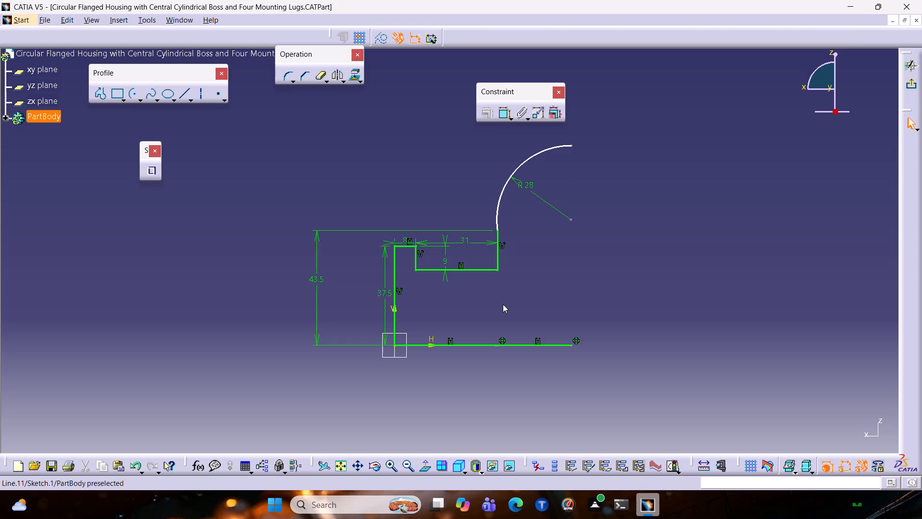
left_click(495, 226)
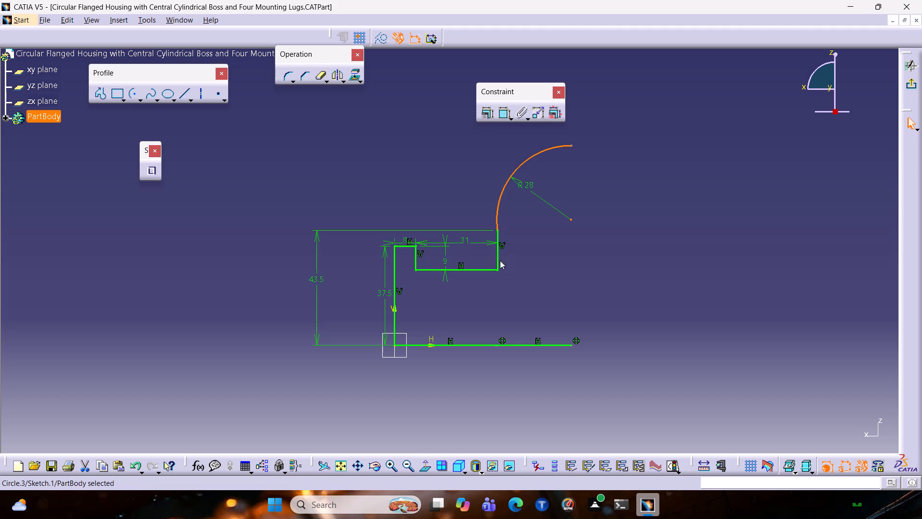
left_click(496, 256, "ctrl")
left_click(489, 113)
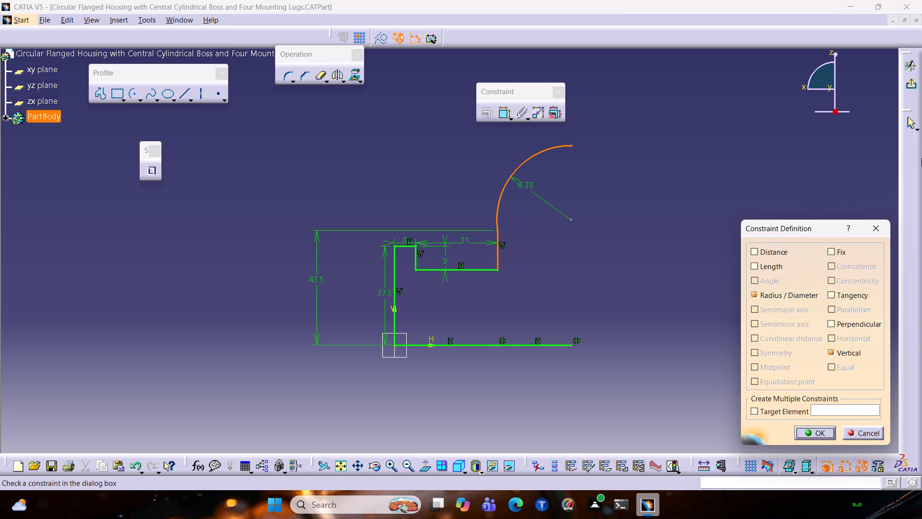
left_click(838, 294)
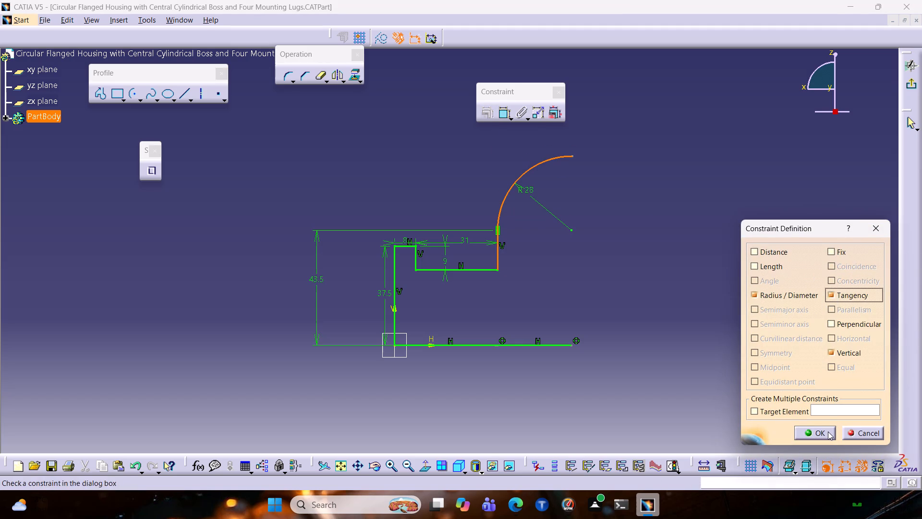
left_click(828, 432)
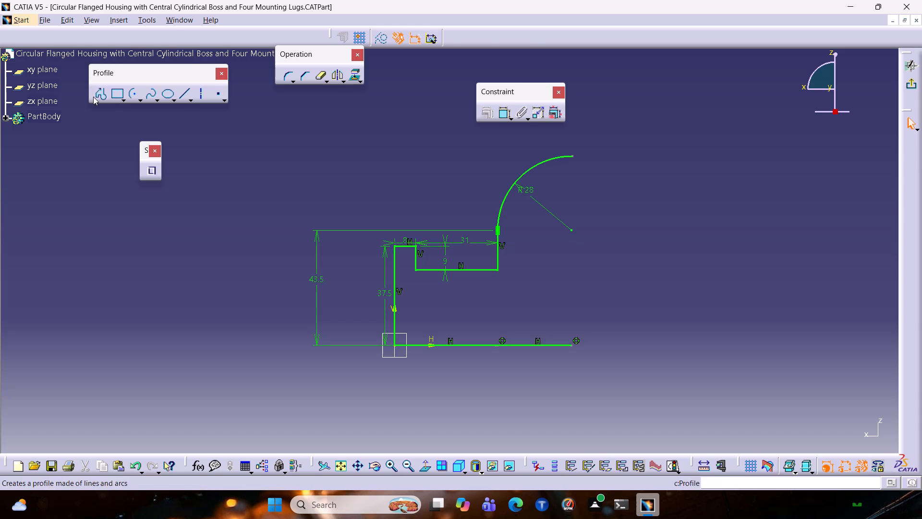
Draw a 4 mm vertical line downward from the arc's upper end with the Profile tool.
left_click(97, 94)
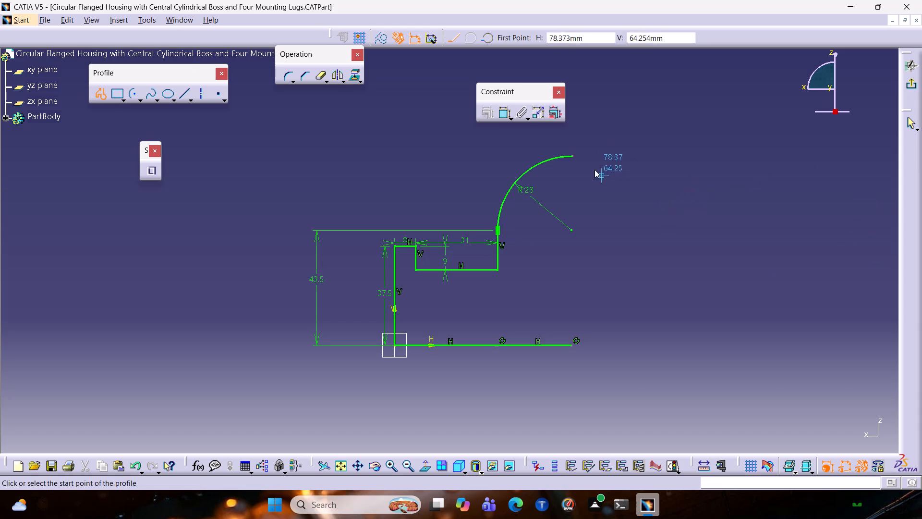
left_click(571, 155)
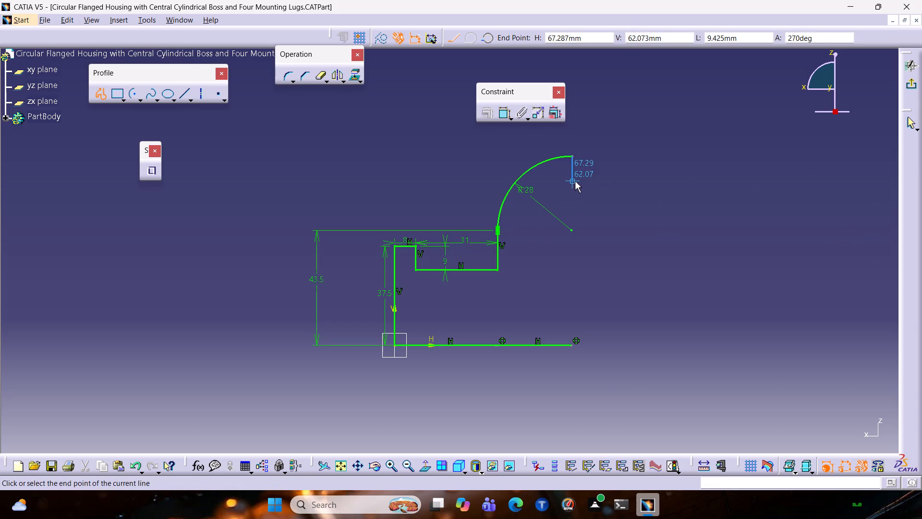
key("Tab")
key("Tab")
key("Tab")
key("Tab")
key("4")
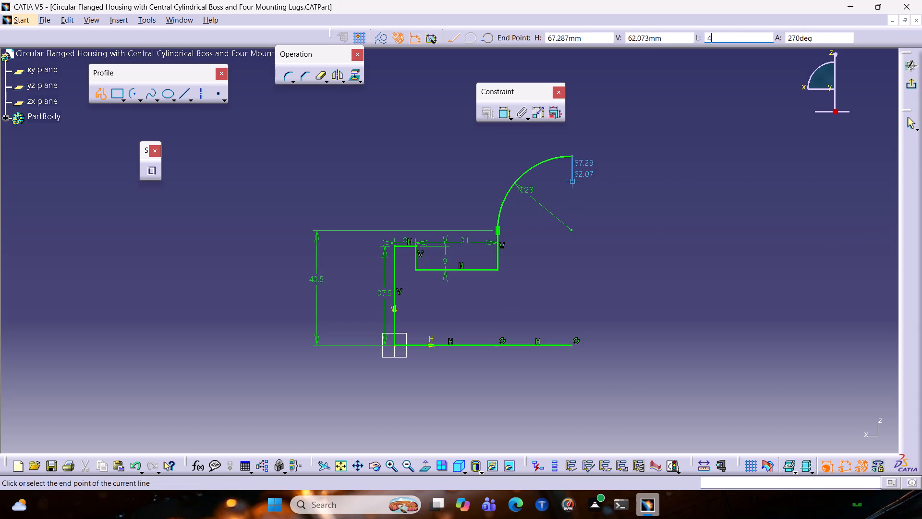
key("Return")
left_click(571, 184)
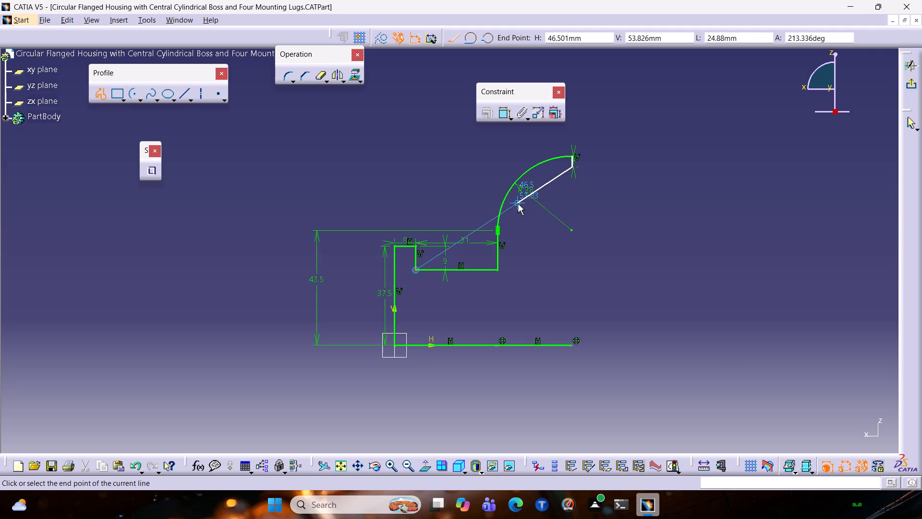
key("Escape")
key("Escape")
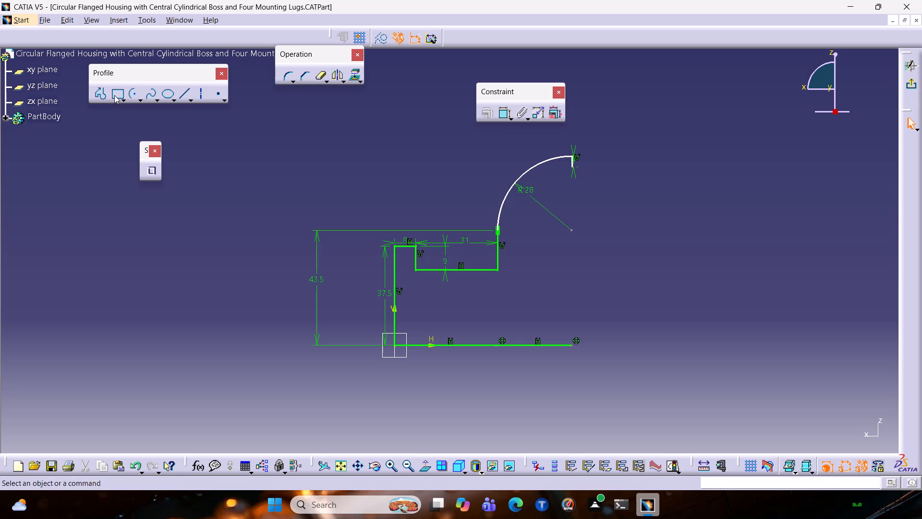
Draw a circle centred on the arc's centre and passing through the lower end of the 4 mm line.
left_click(139, 97)
left_click(152, 109)
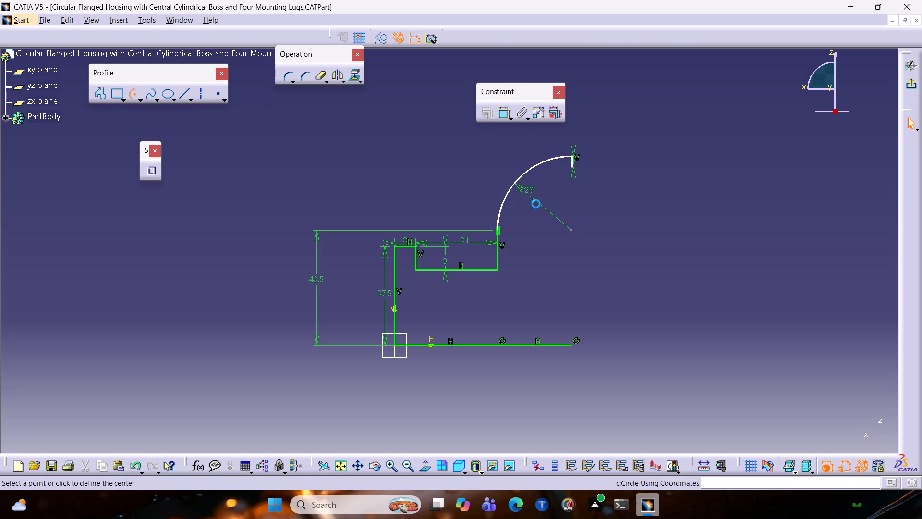
left_click(572, 230)
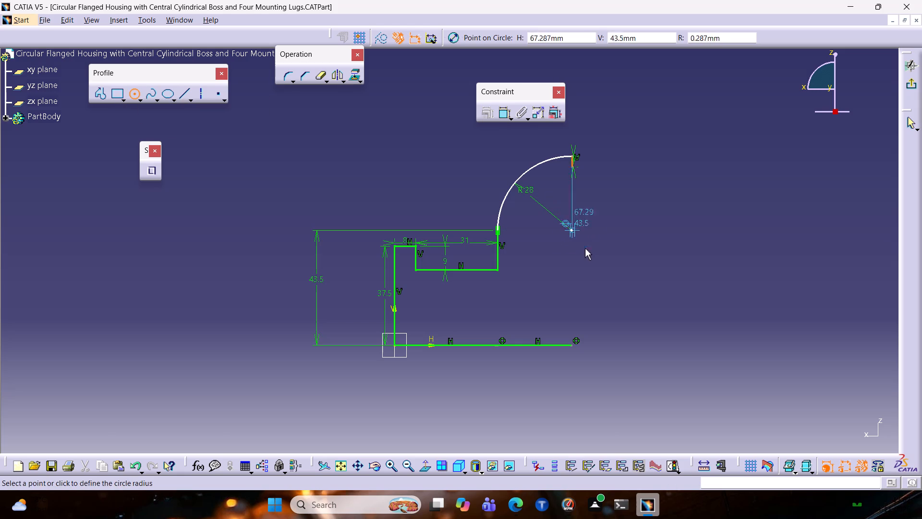
left_click(597, 288)
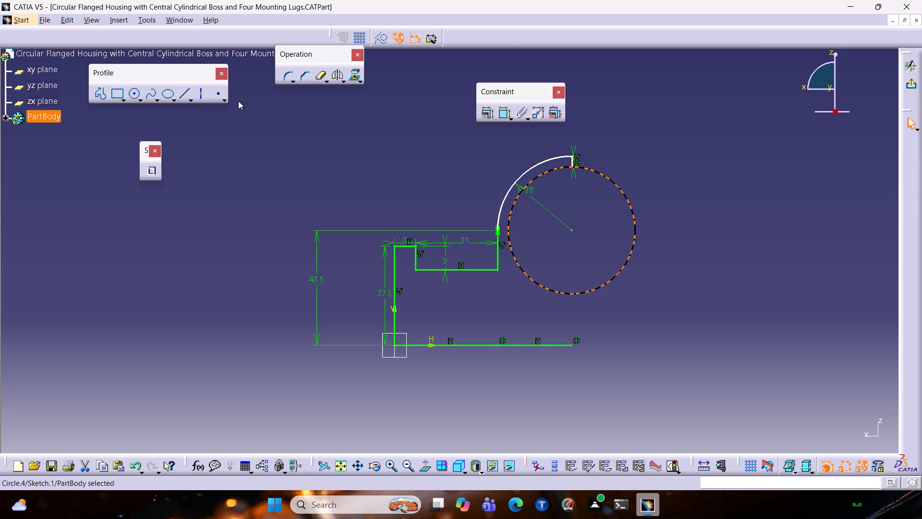
Draw a horizontal line through the arc's centre, extending past the circle on both sides.
left_click(97, 96)
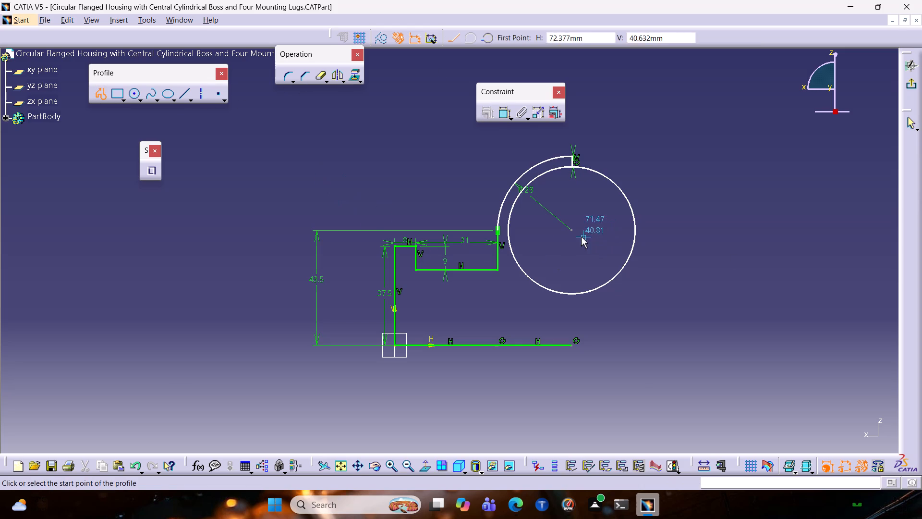
left_click(181, 91)
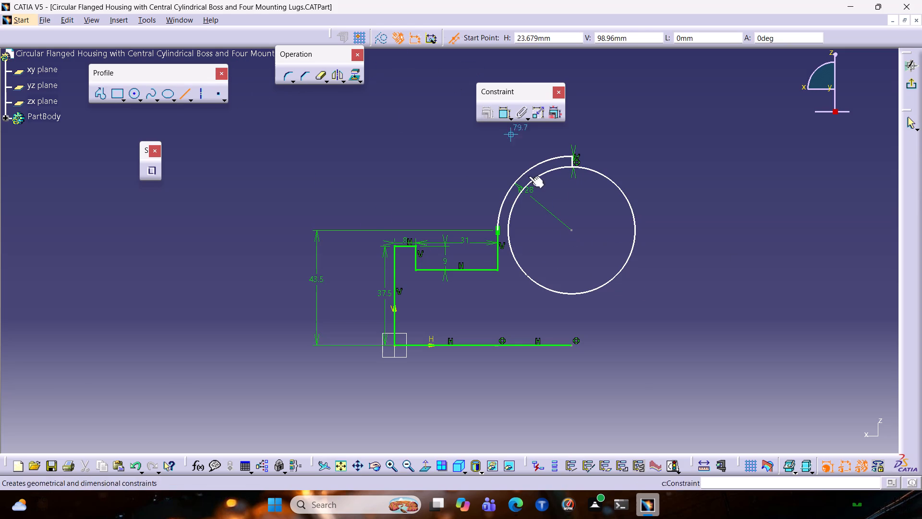
left_click(571, 232)
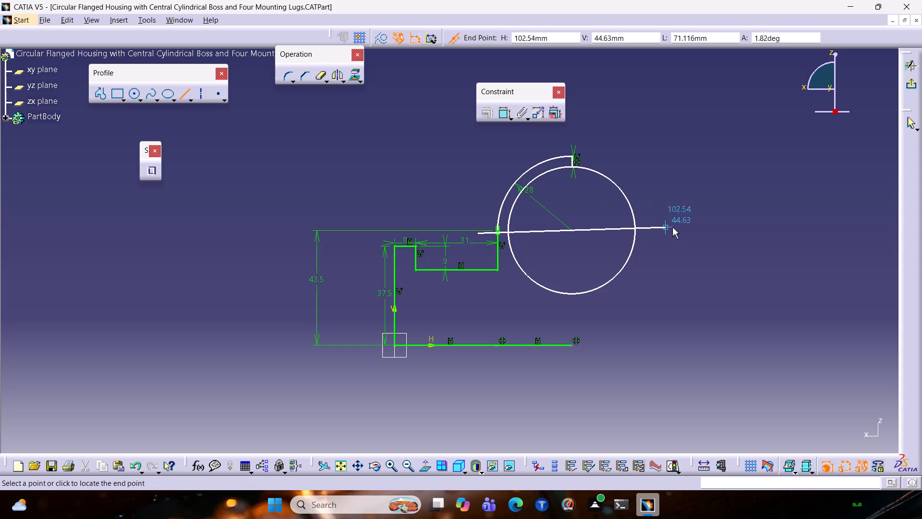
left_click(682, 230)
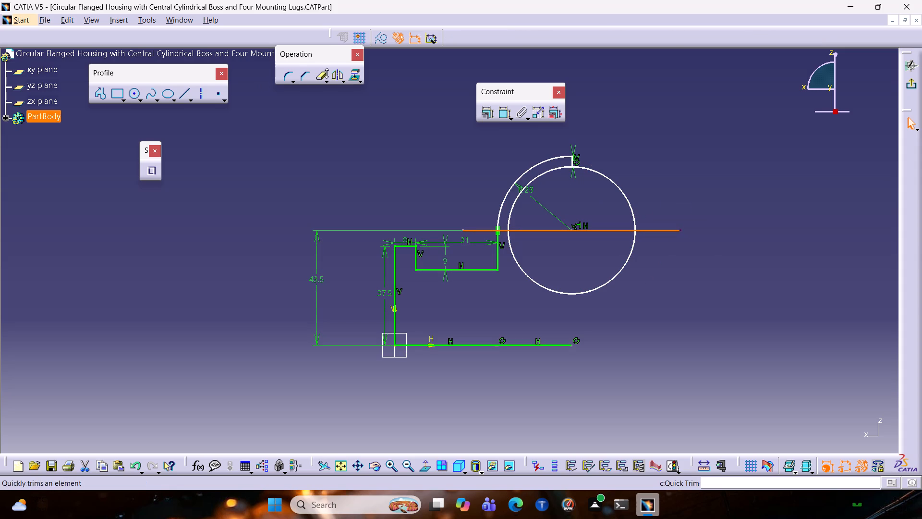
Quick-trim the circle down to the quarter arc running parallel inside the 28 mm arc.
double_click(319, 79)
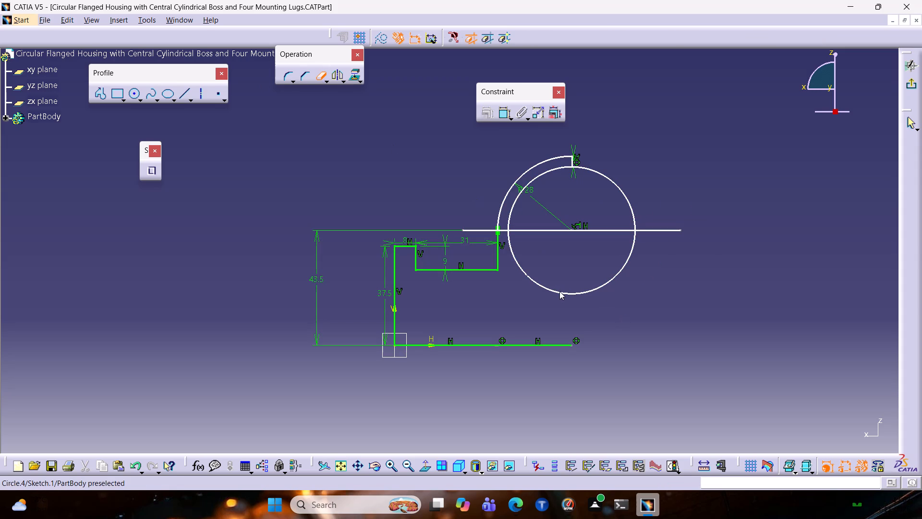
left_click(558, 292)
left_click(621, 187)
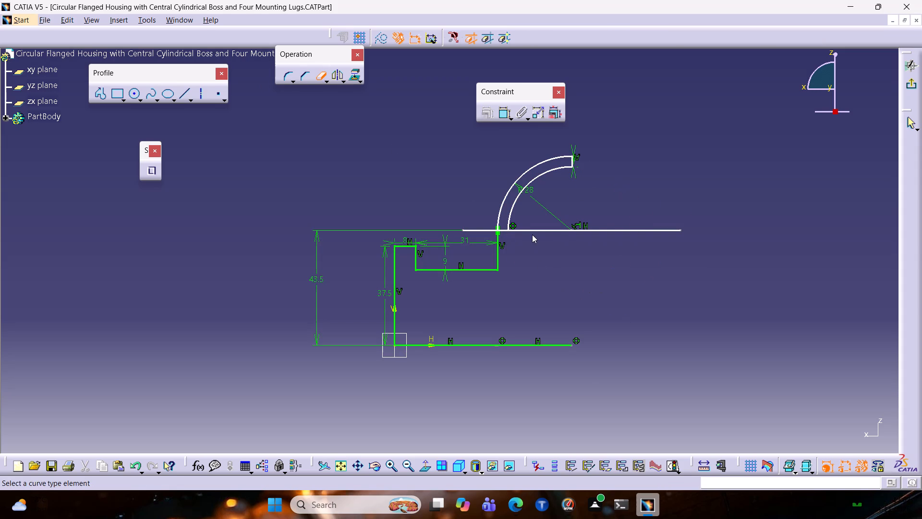
Trim the horizontal line outside the two arcs, accepting the midpoint constraint change, and delete its remaining short segment between them.
left_click(479, 231)
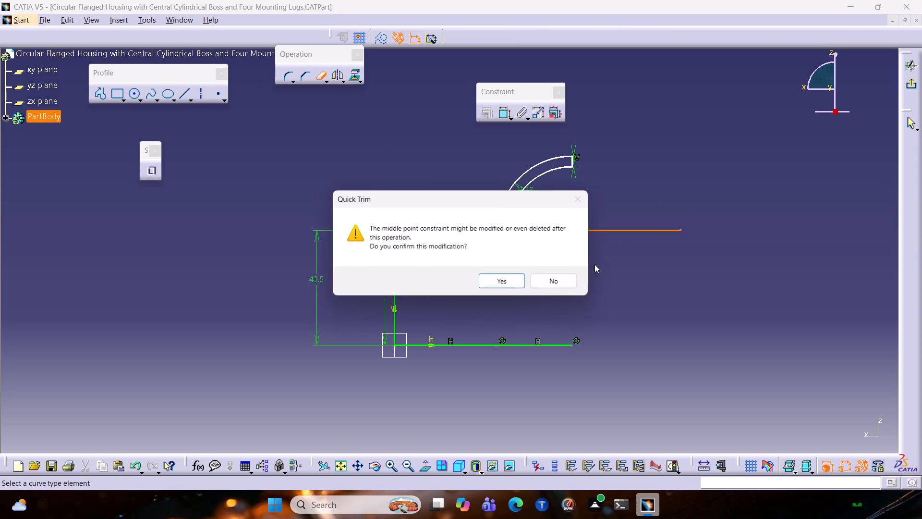
left_click(497, 281)
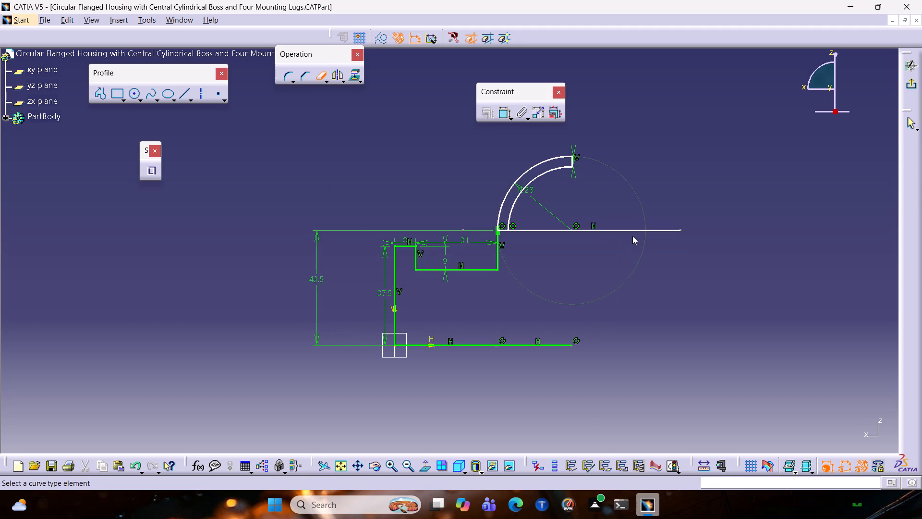
left_click(634, 229)
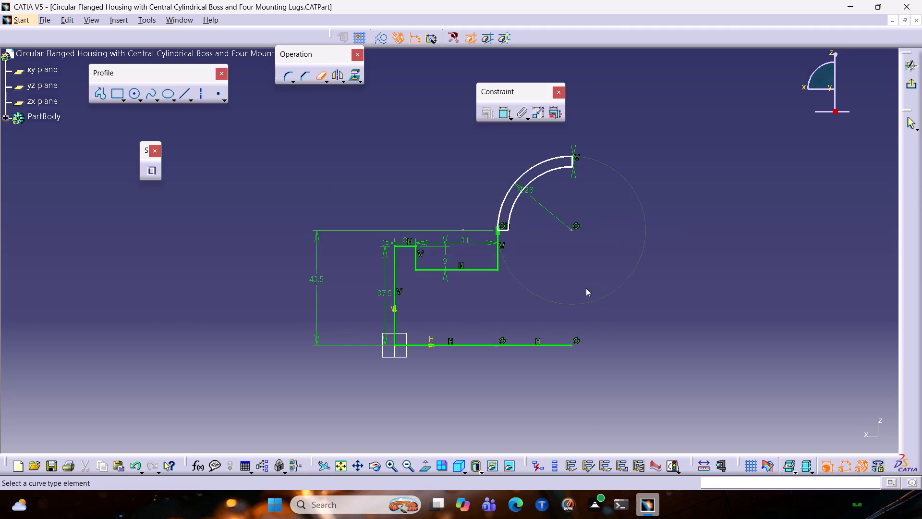
key("Escape")
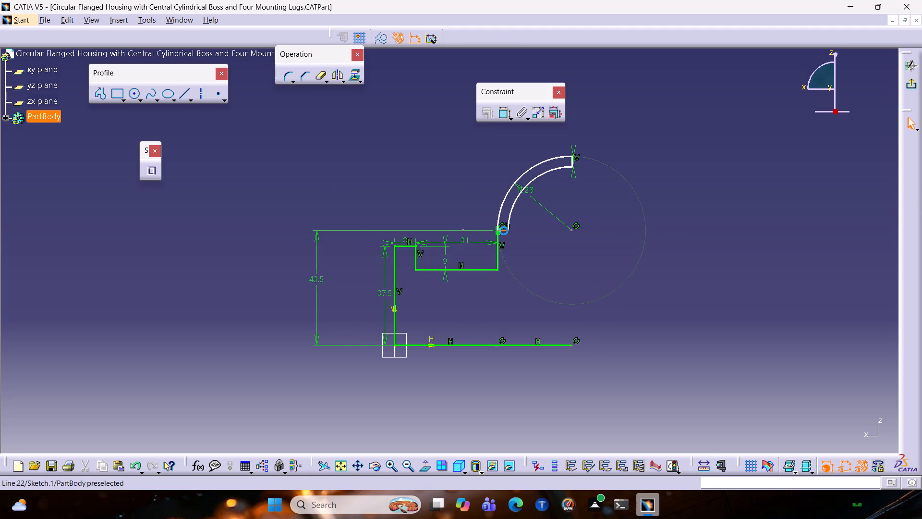
left_click(504, 231)
key("Delete")
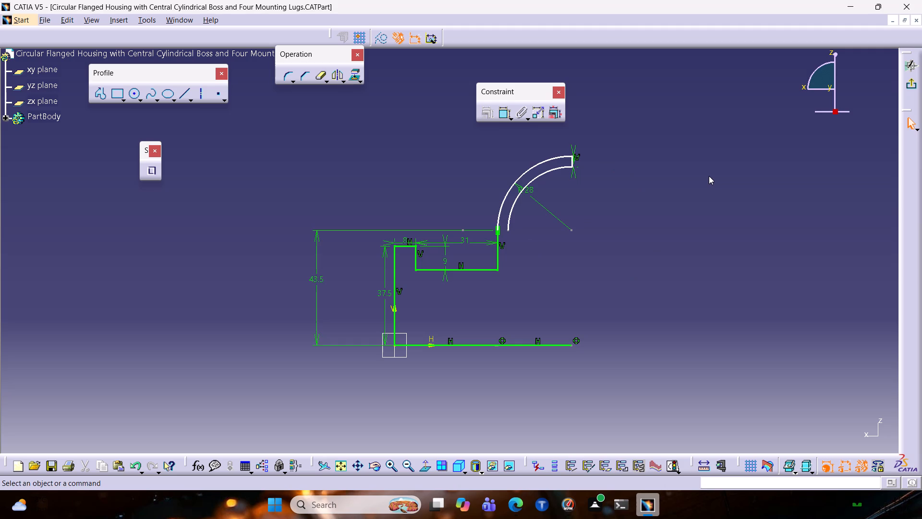
Draw a vertical line with the Profile tool from the inner arc's lower end down to the horizontal base line.
left_click(102, 97)
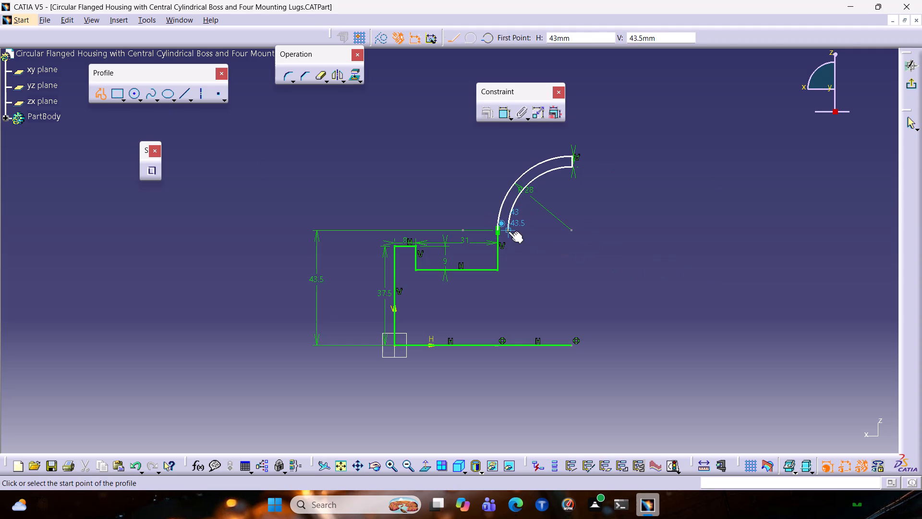
left_click(509, 231)
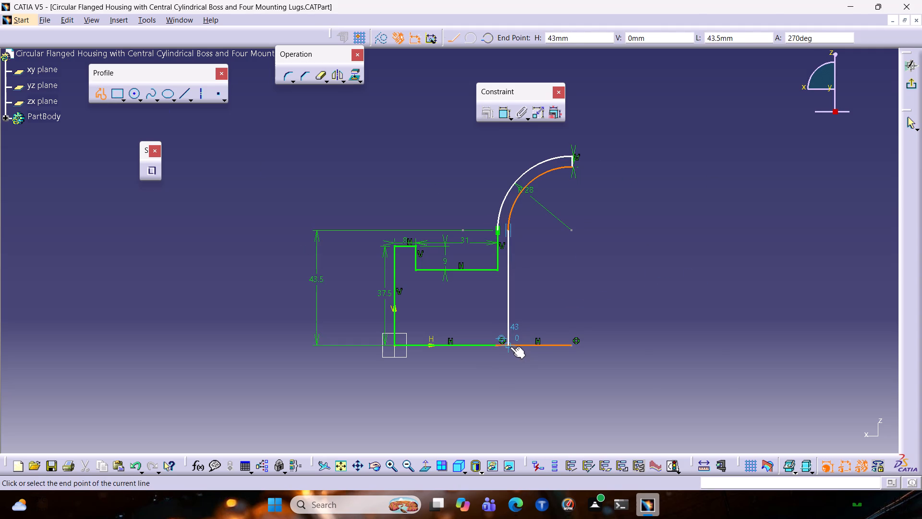
left_click(510, 346)
key("Escape")
key("Escape")
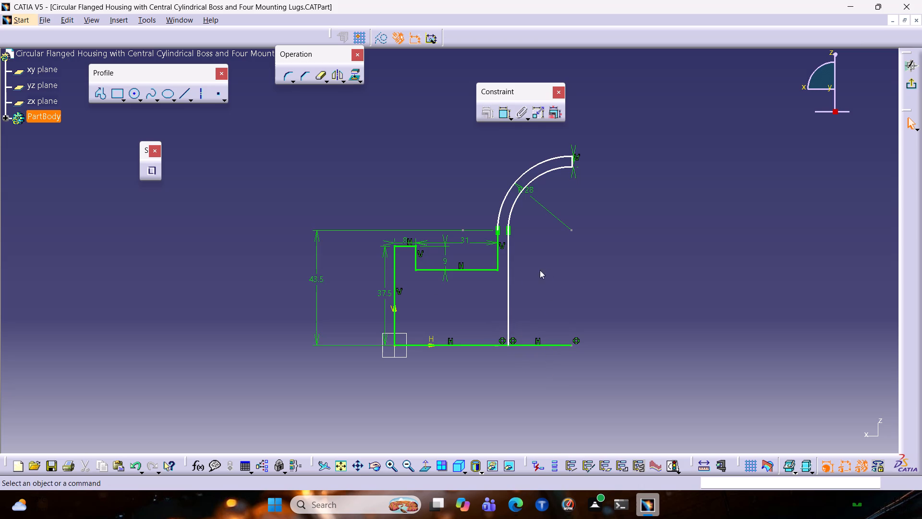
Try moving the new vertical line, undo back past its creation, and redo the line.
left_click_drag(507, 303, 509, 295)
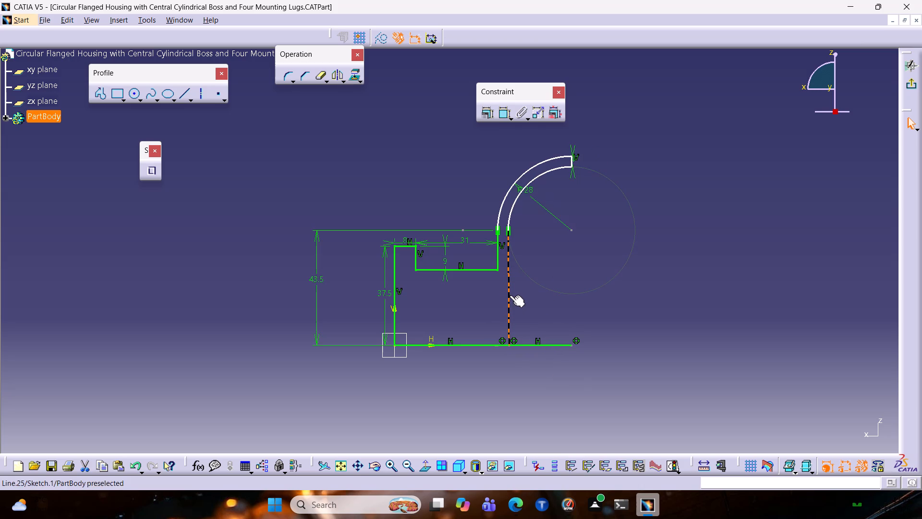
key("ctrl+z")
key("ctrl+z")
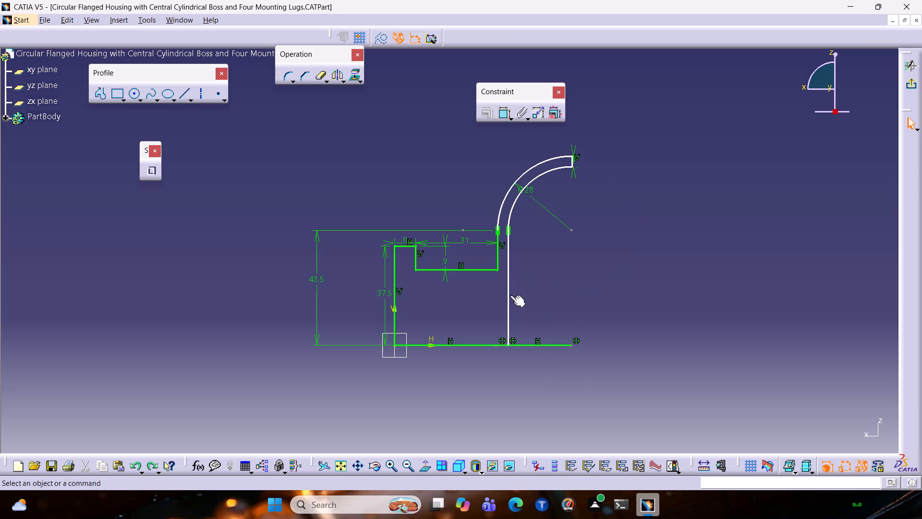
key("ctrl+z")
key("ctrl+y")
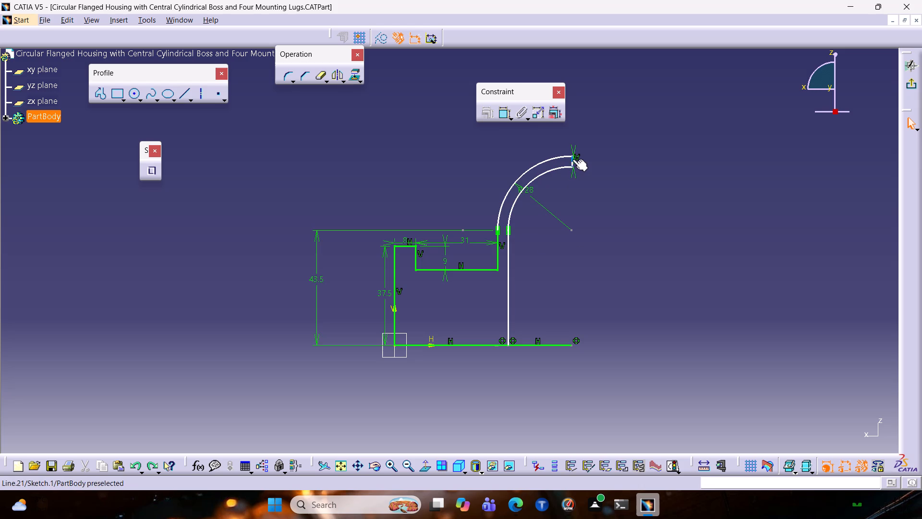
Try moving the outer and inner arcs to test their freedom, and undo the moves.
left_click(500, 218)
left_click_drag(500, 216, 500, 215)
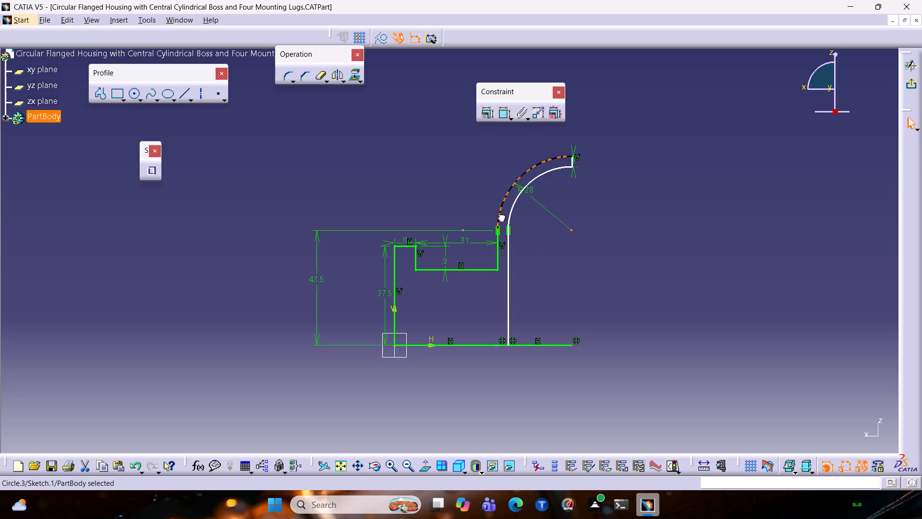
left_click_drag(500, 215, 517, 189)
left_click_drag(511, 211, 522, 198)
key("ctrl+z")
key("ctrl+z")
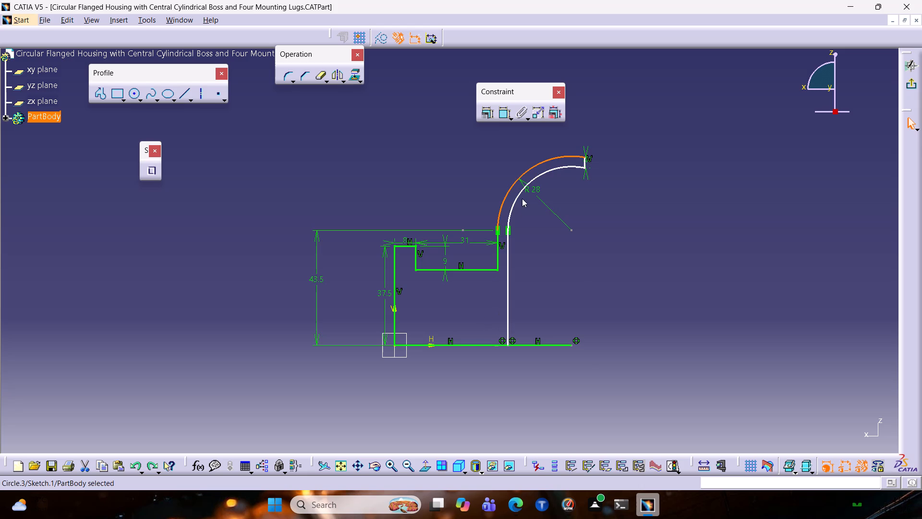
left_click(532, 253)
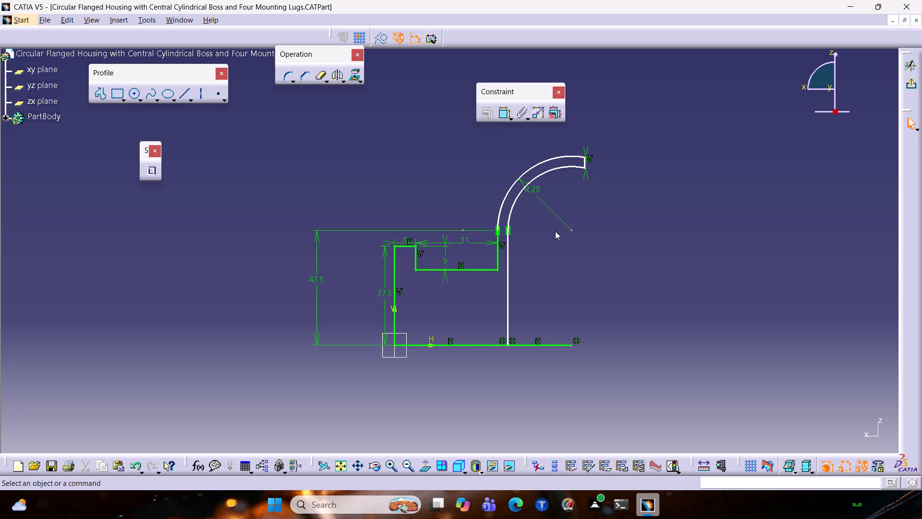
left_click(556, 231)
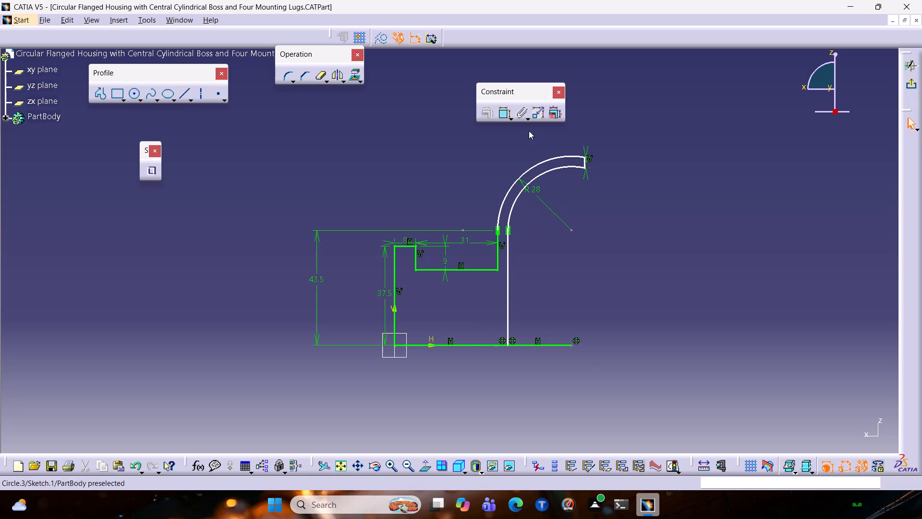
Dimension the gap between the short vertical line and the long vertical line below the base line, and set it to 4 mm.
left_click(500, 113)
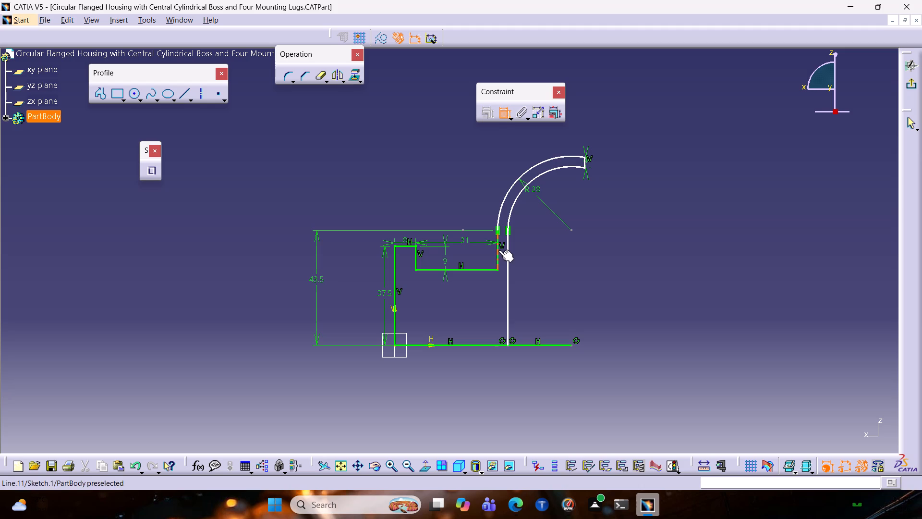
left_click(498, 249)
left_click(507, 245)
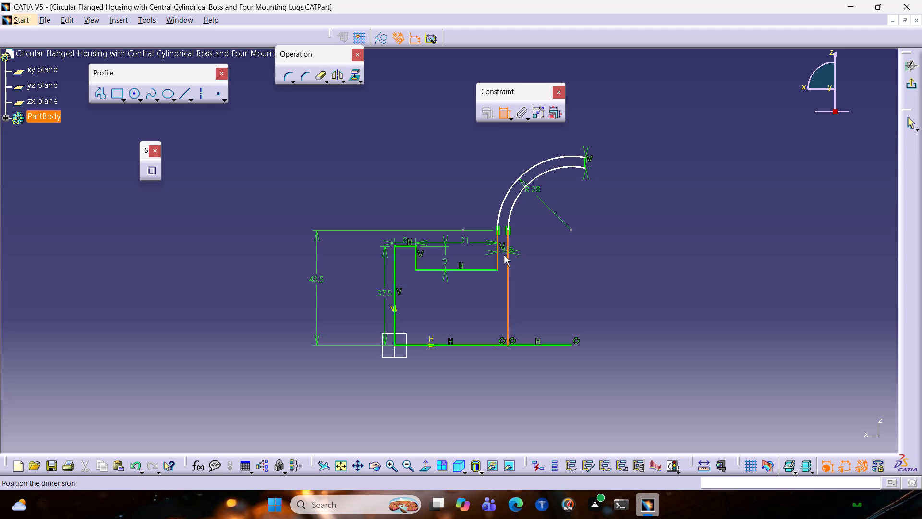
left_click(493, 379)
double_click(494, 375)
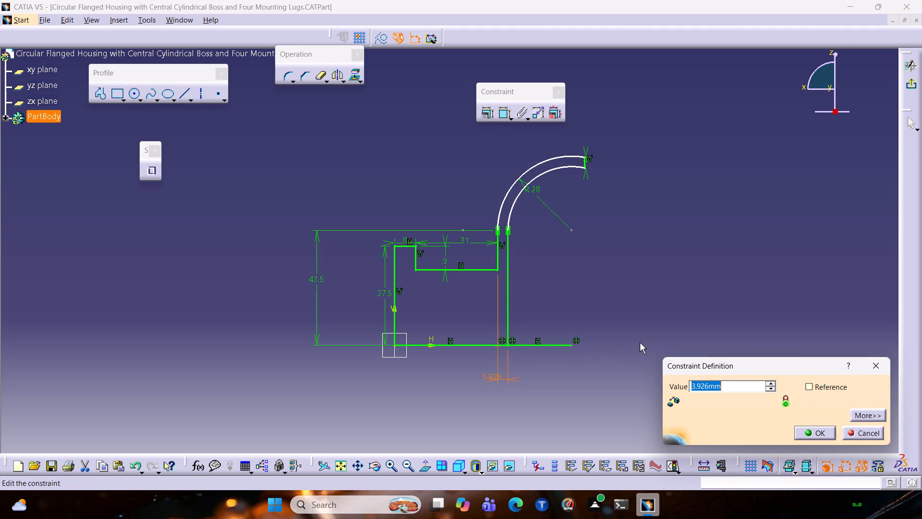
key("4")
key("Return")
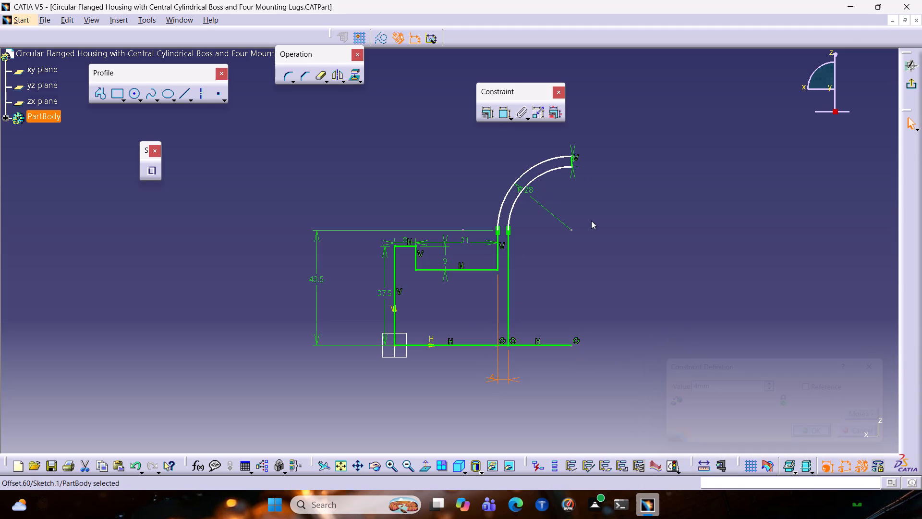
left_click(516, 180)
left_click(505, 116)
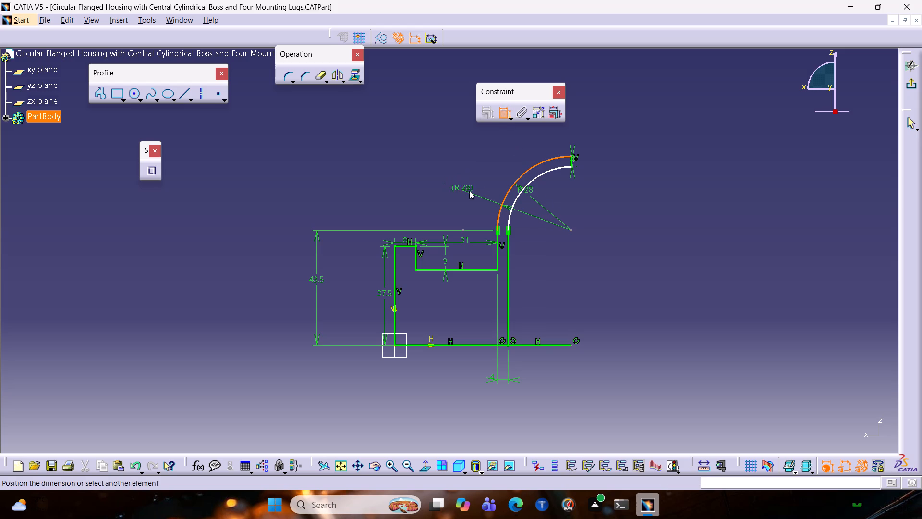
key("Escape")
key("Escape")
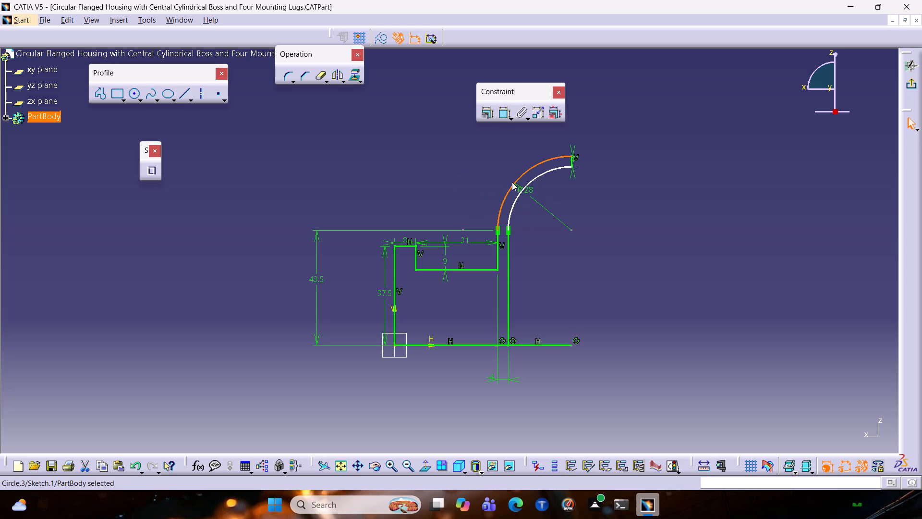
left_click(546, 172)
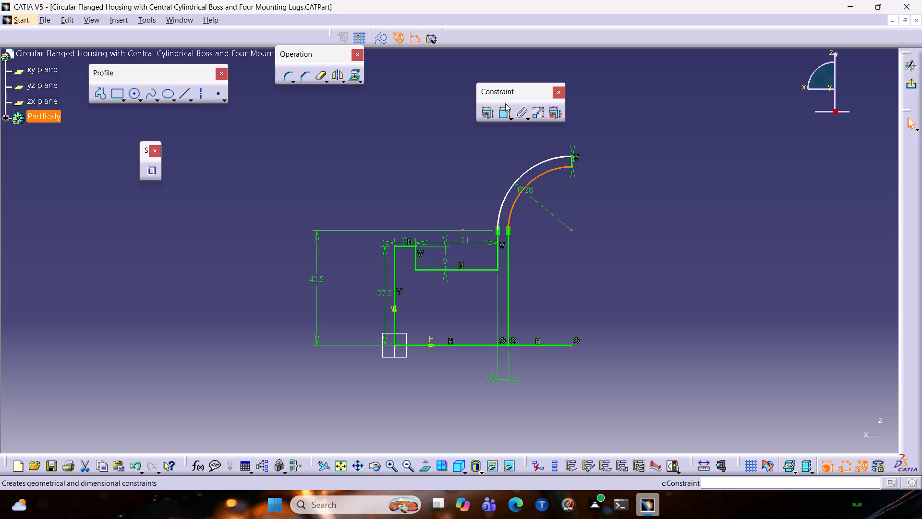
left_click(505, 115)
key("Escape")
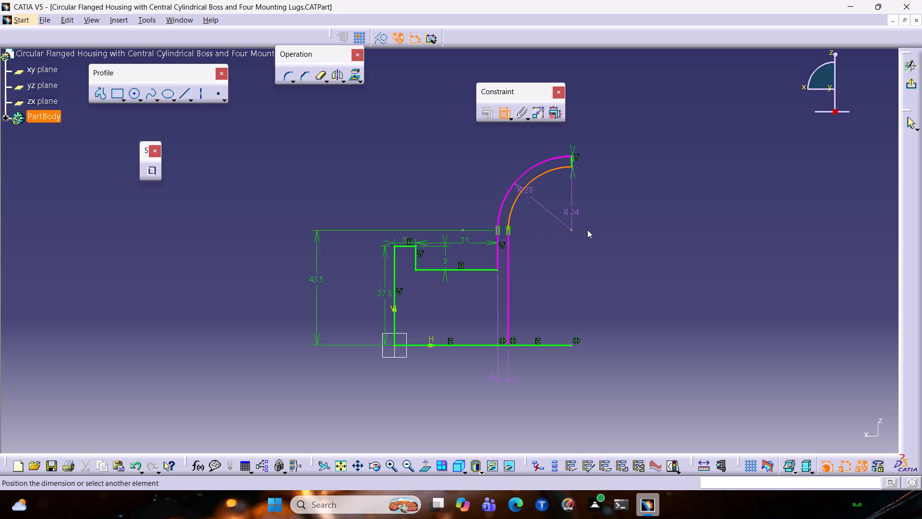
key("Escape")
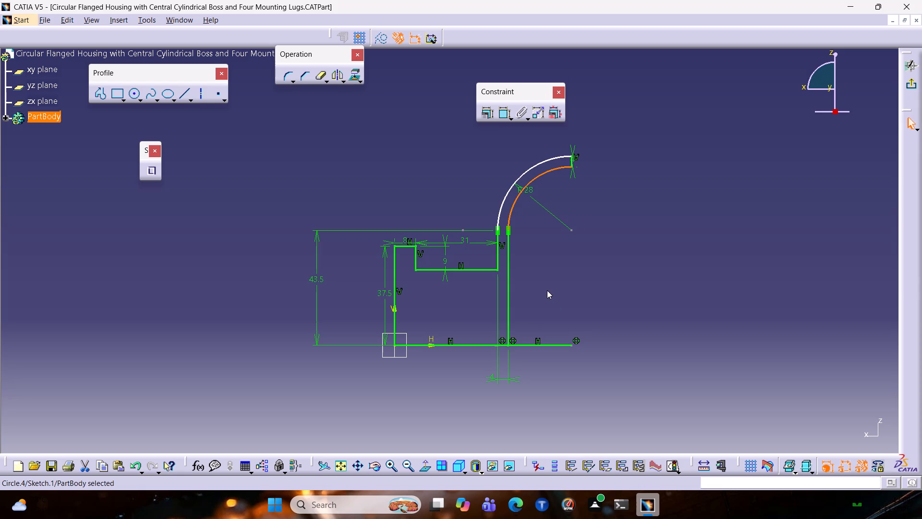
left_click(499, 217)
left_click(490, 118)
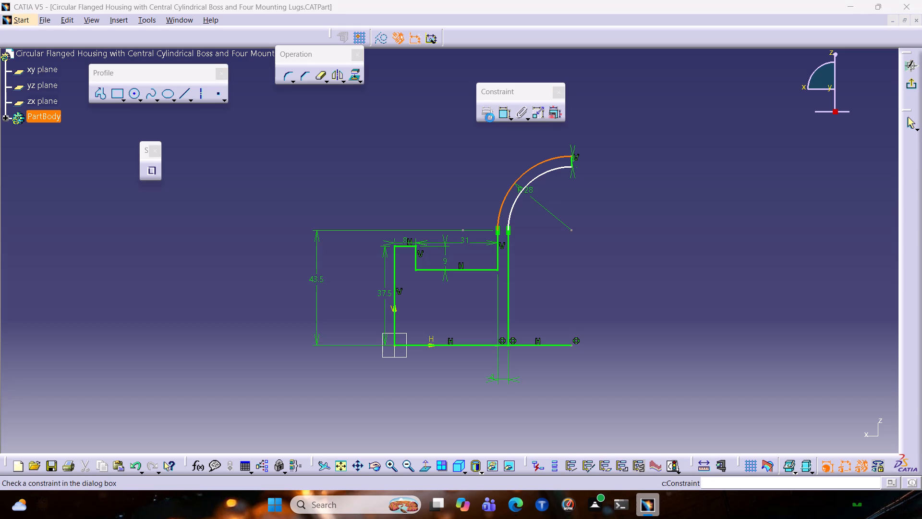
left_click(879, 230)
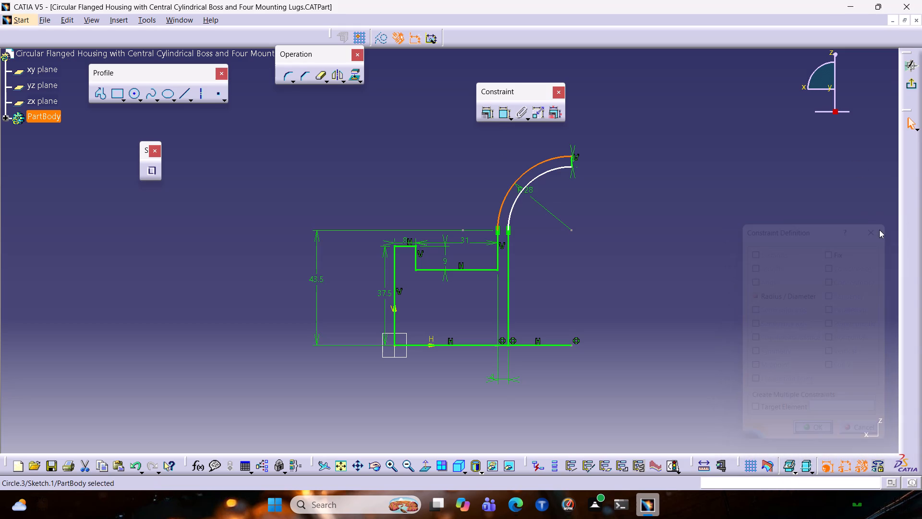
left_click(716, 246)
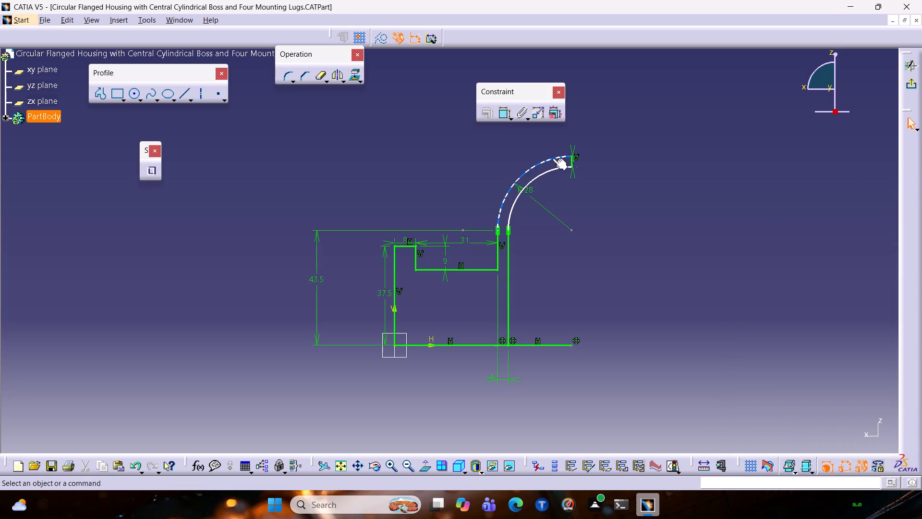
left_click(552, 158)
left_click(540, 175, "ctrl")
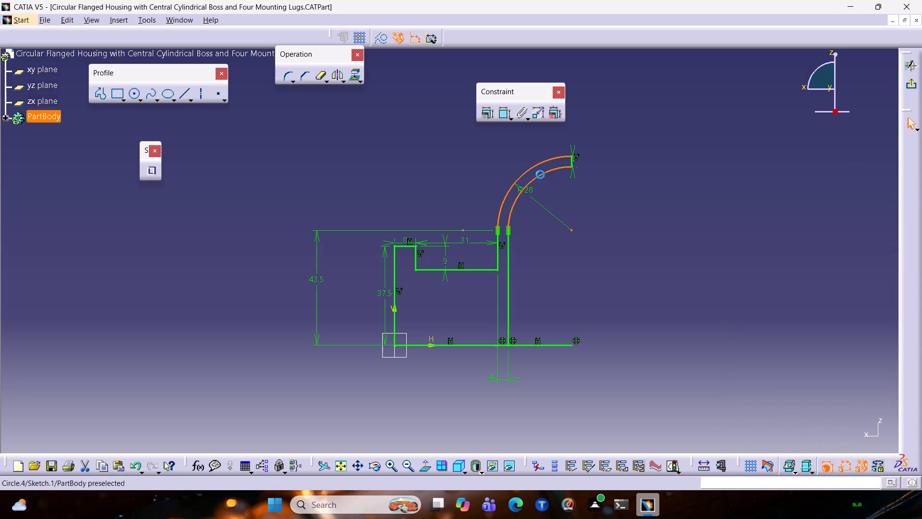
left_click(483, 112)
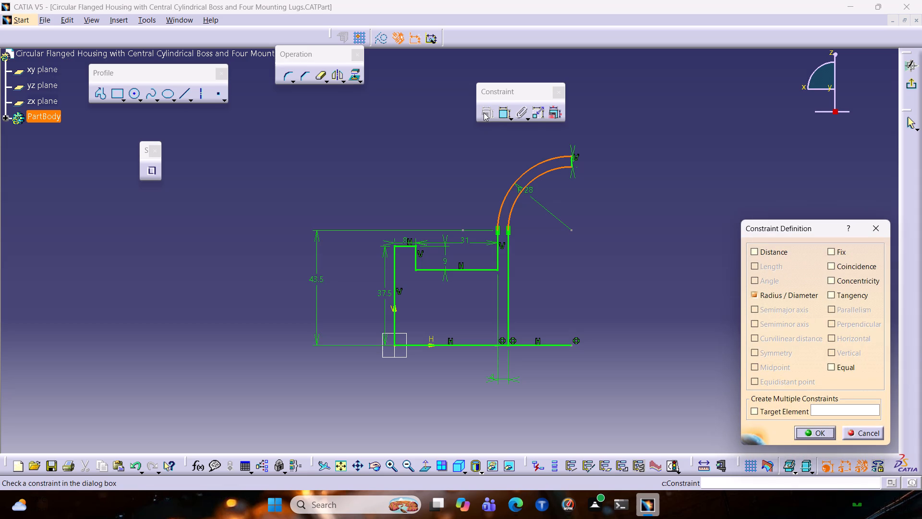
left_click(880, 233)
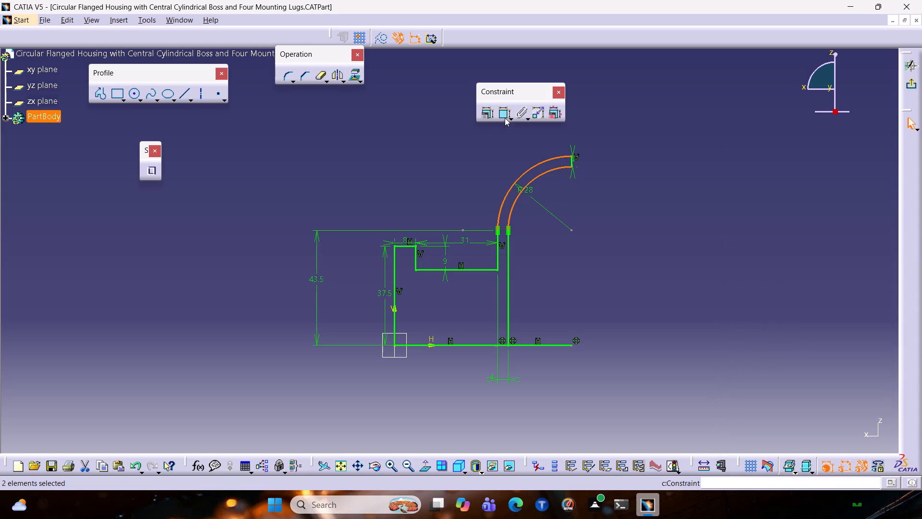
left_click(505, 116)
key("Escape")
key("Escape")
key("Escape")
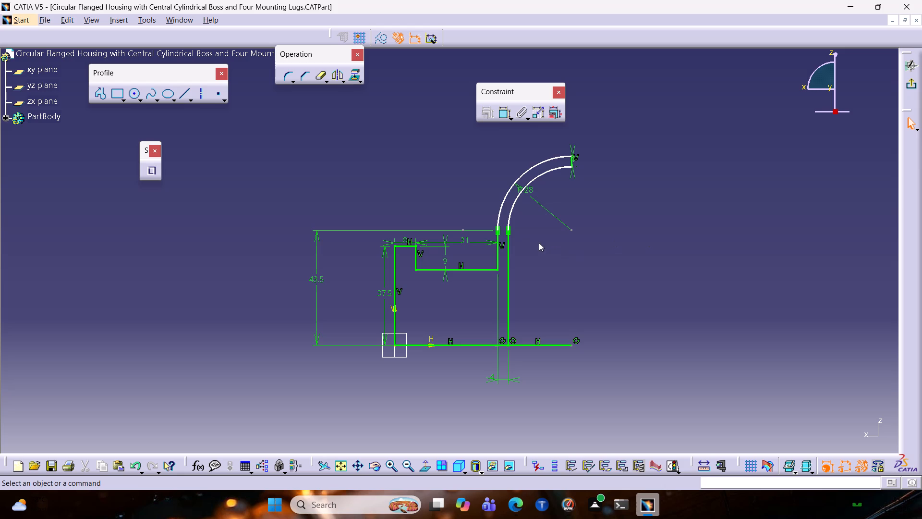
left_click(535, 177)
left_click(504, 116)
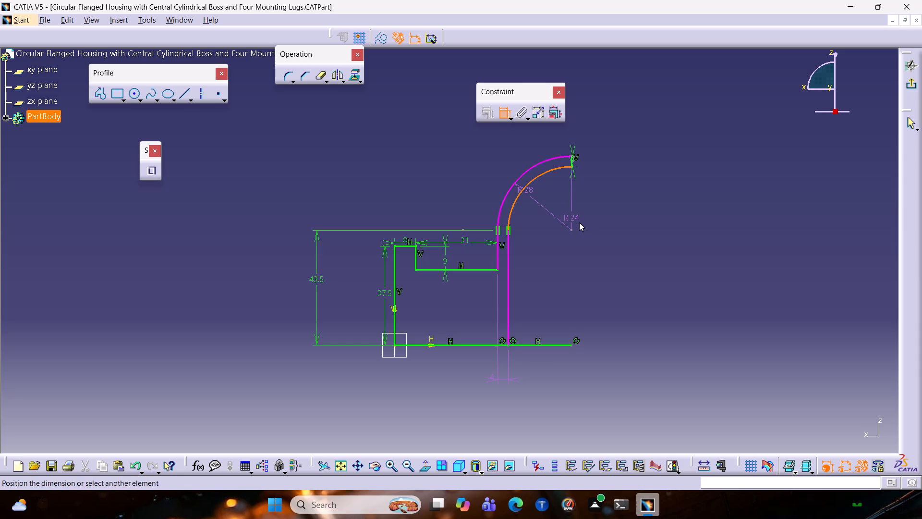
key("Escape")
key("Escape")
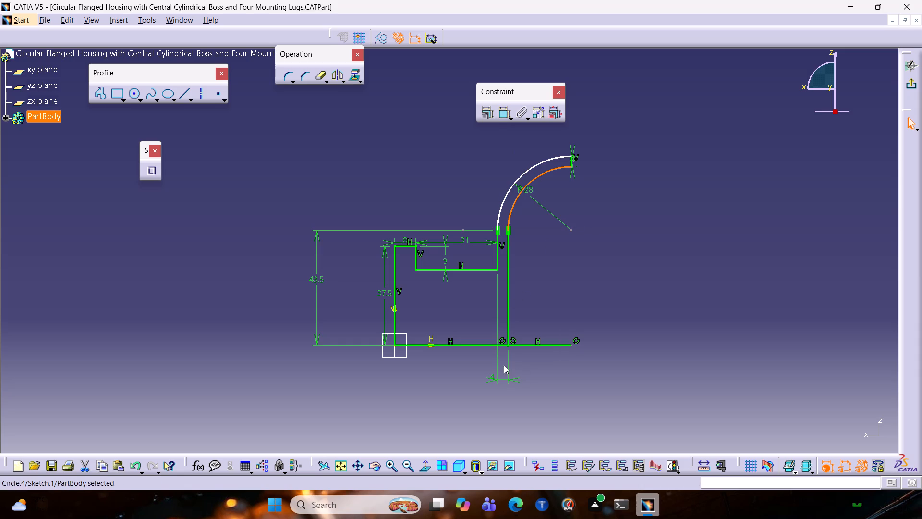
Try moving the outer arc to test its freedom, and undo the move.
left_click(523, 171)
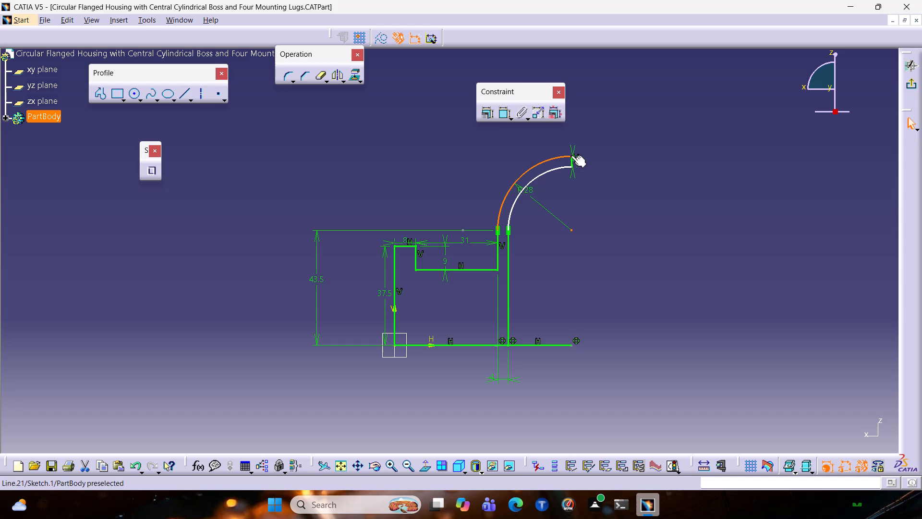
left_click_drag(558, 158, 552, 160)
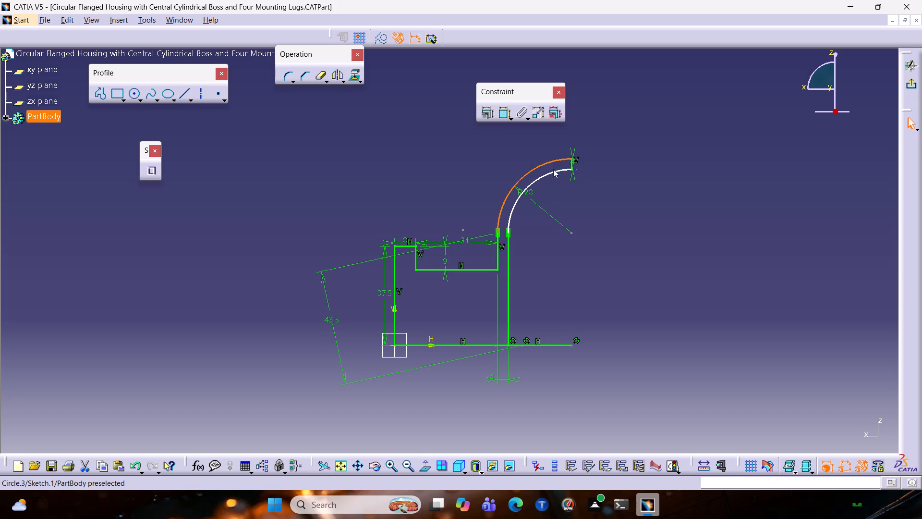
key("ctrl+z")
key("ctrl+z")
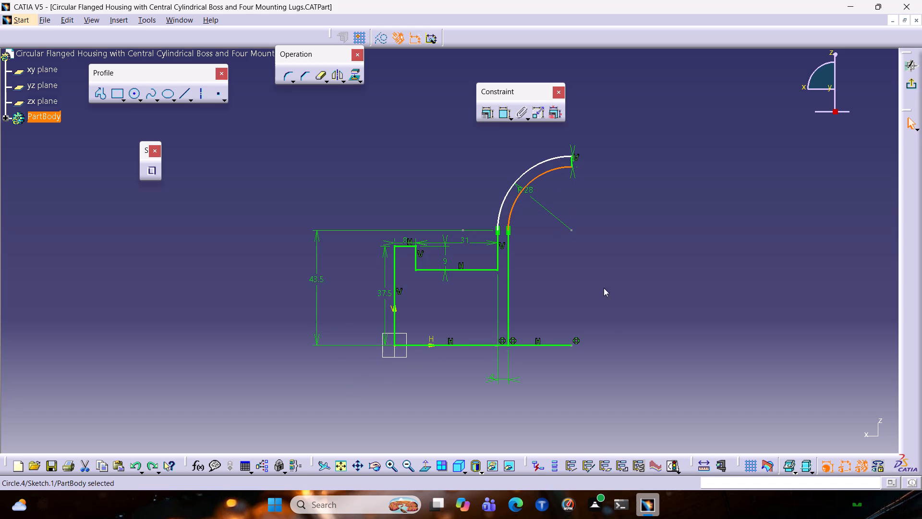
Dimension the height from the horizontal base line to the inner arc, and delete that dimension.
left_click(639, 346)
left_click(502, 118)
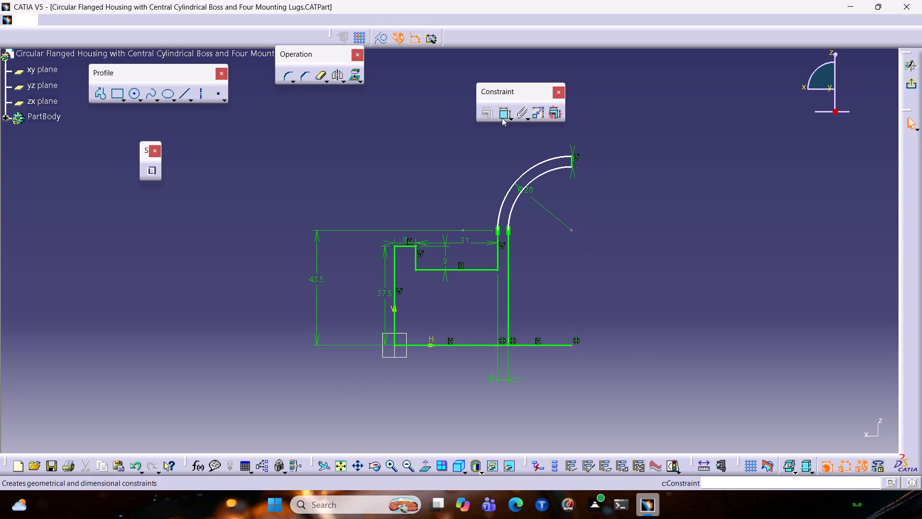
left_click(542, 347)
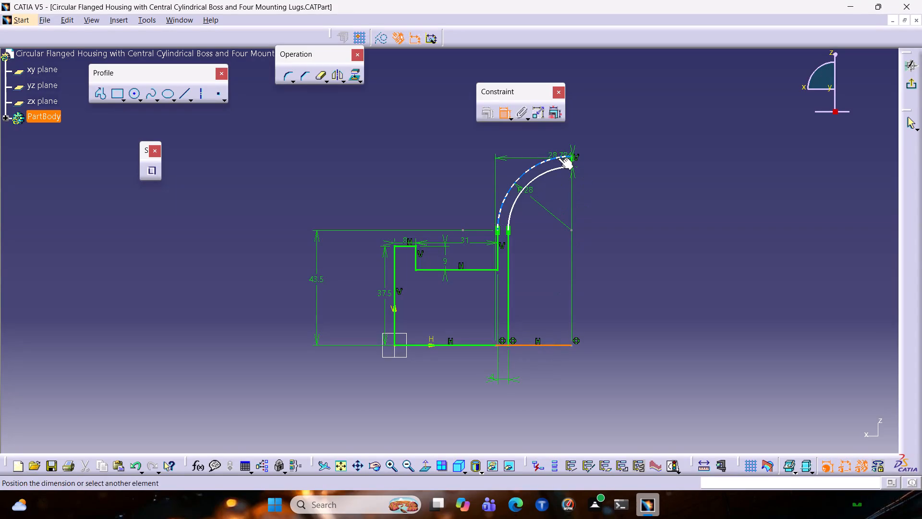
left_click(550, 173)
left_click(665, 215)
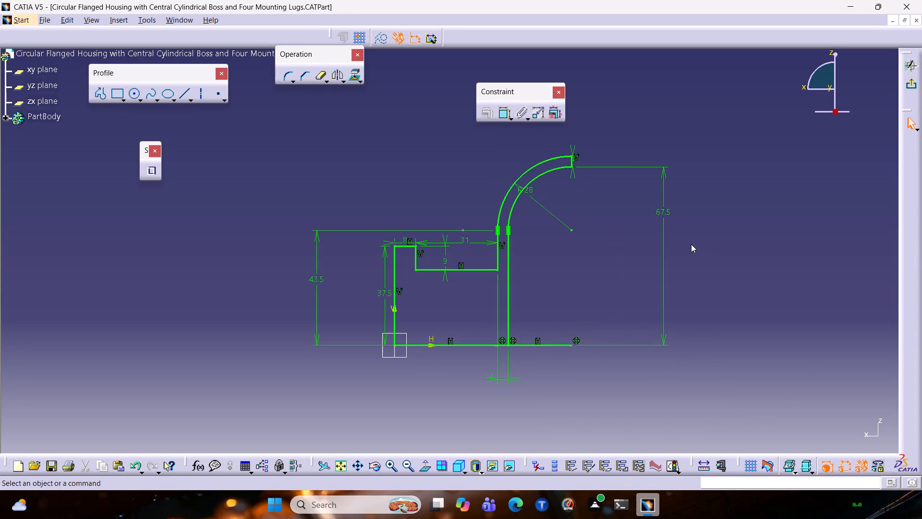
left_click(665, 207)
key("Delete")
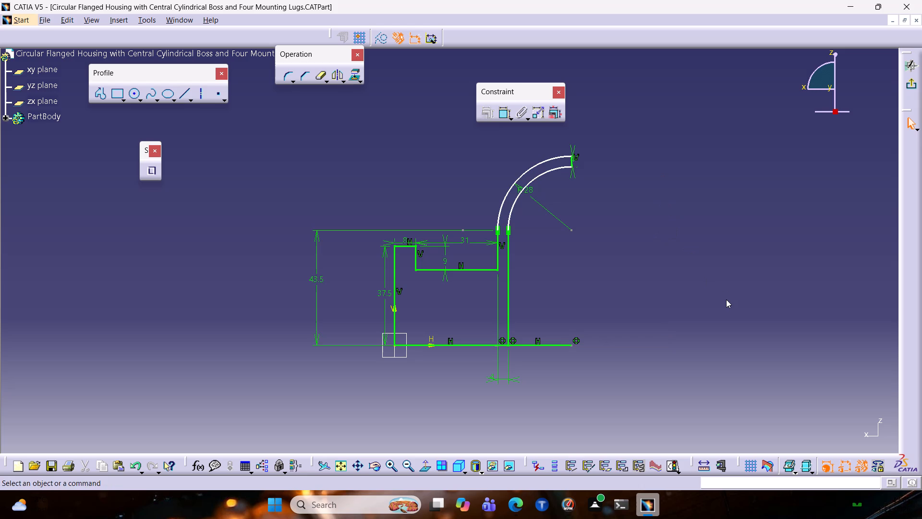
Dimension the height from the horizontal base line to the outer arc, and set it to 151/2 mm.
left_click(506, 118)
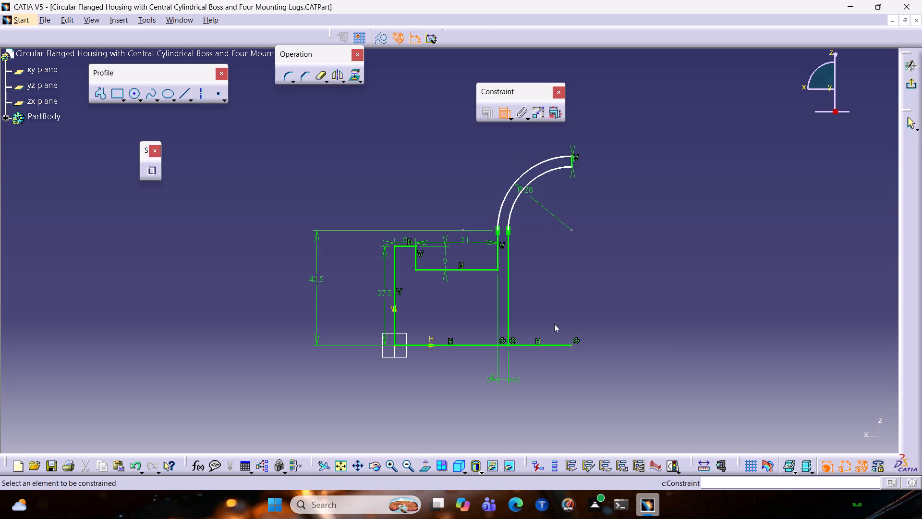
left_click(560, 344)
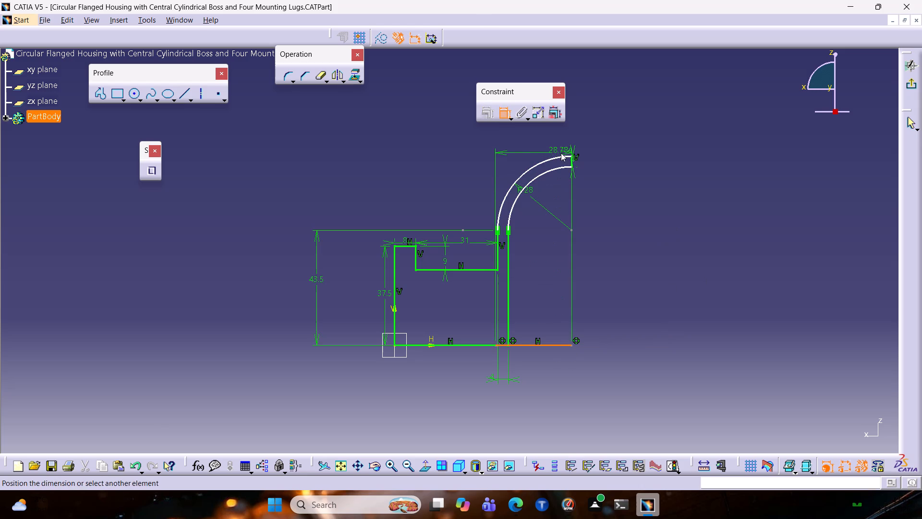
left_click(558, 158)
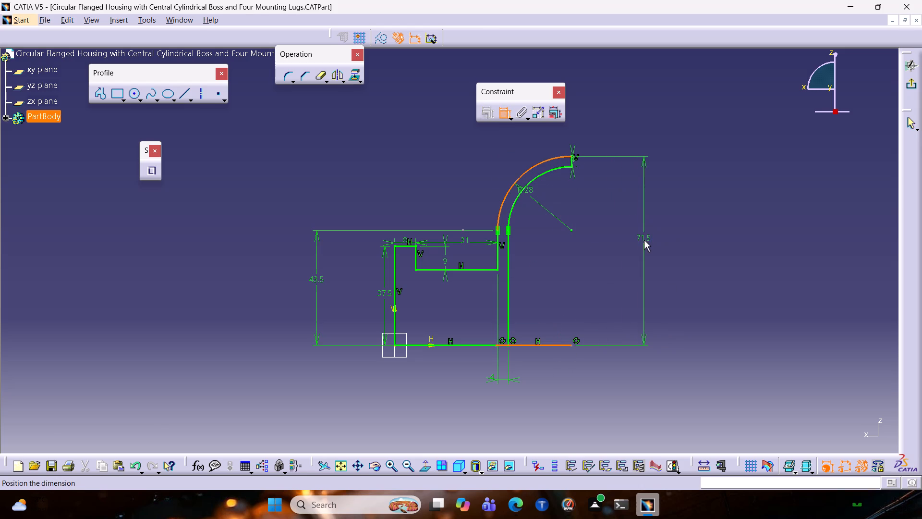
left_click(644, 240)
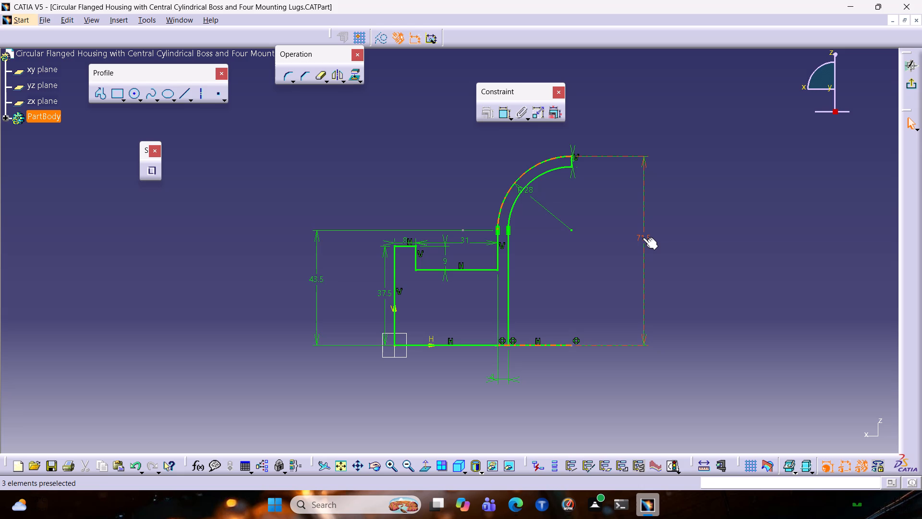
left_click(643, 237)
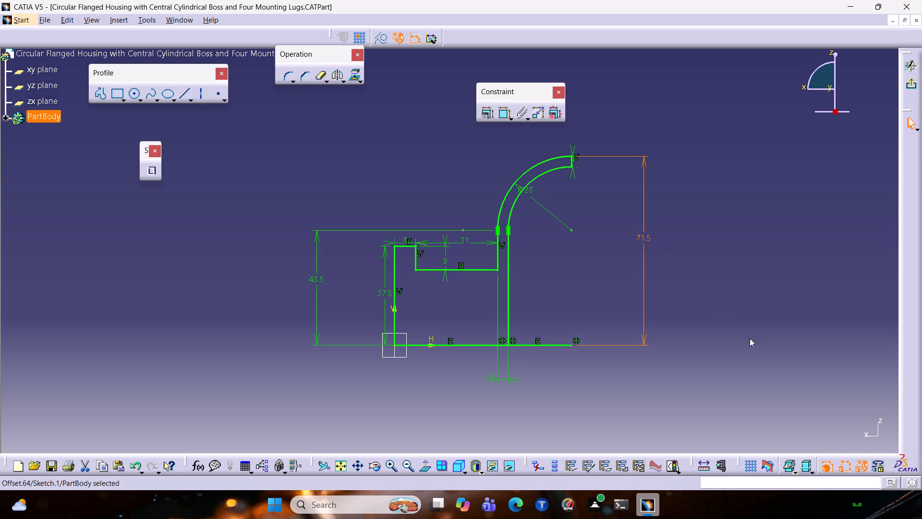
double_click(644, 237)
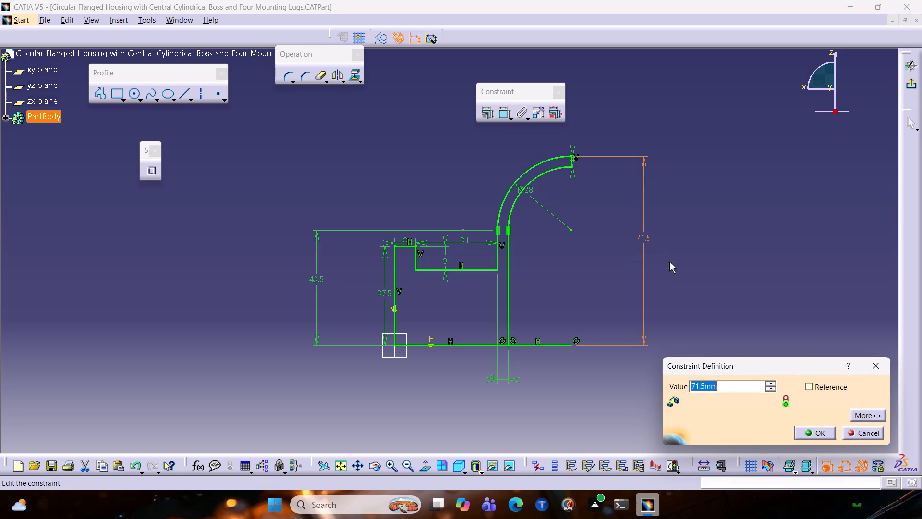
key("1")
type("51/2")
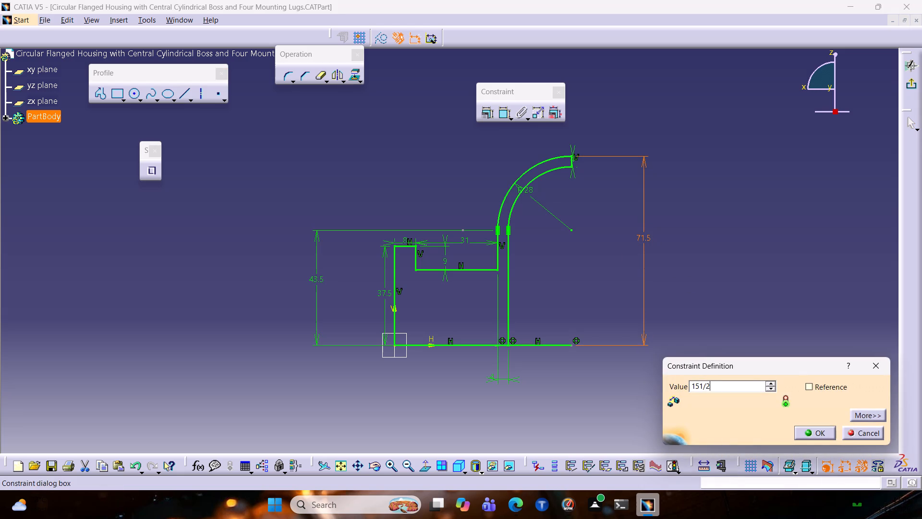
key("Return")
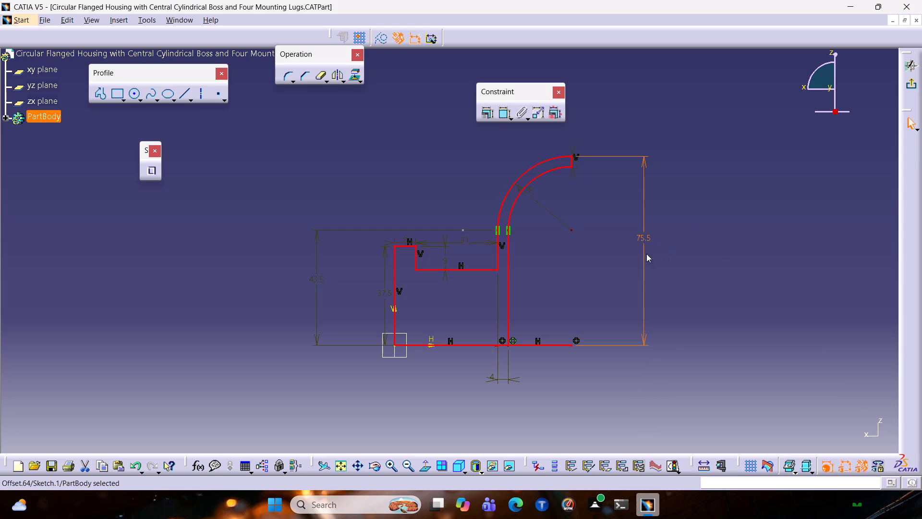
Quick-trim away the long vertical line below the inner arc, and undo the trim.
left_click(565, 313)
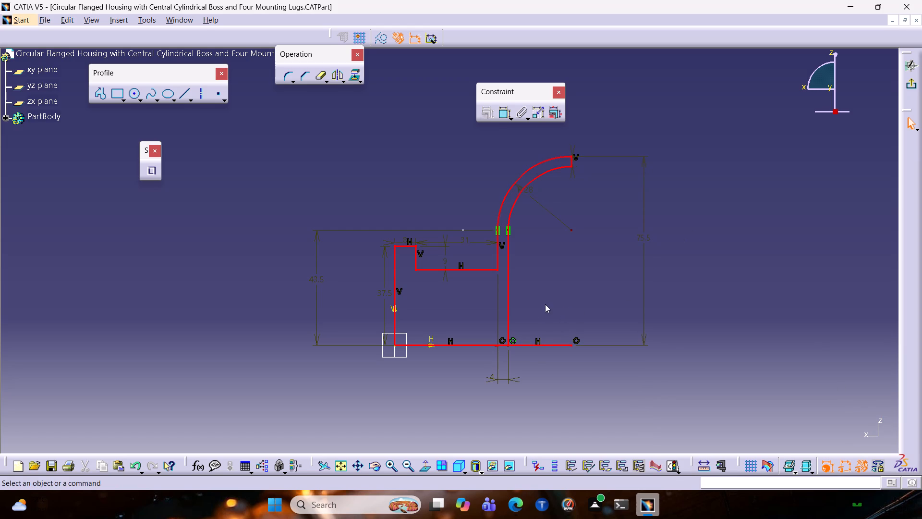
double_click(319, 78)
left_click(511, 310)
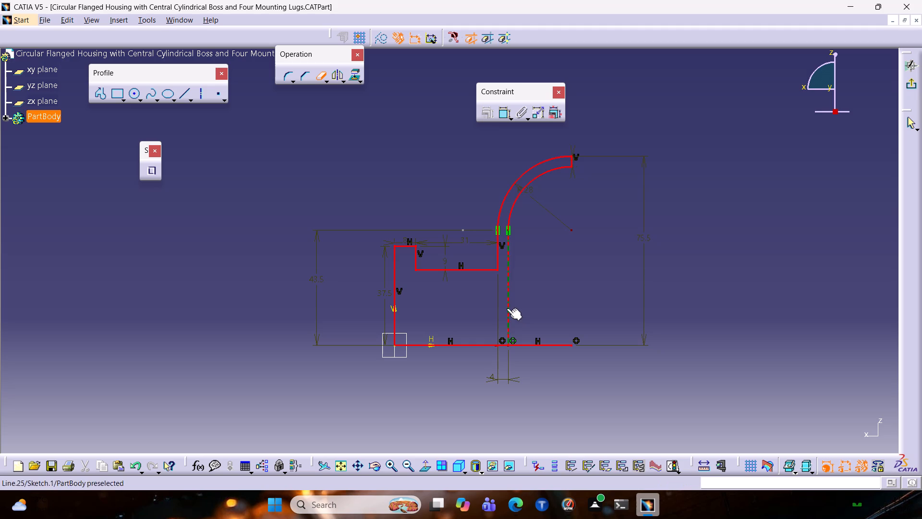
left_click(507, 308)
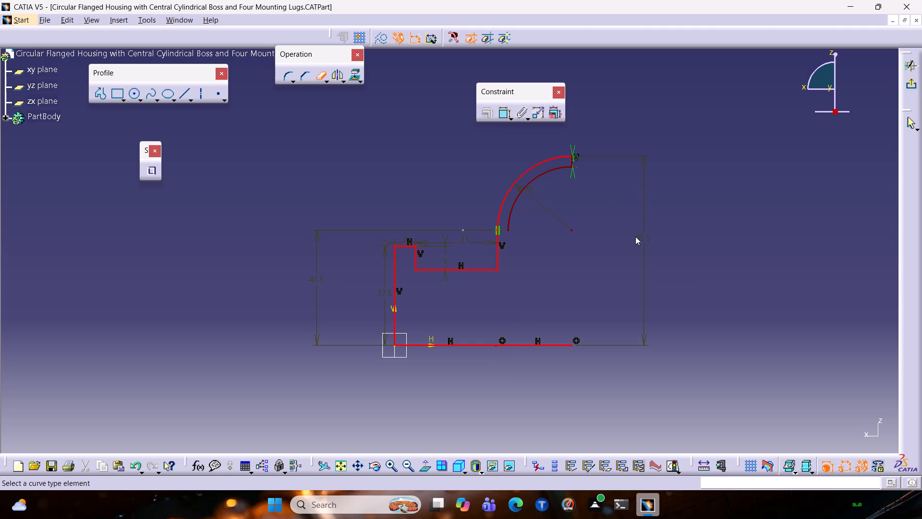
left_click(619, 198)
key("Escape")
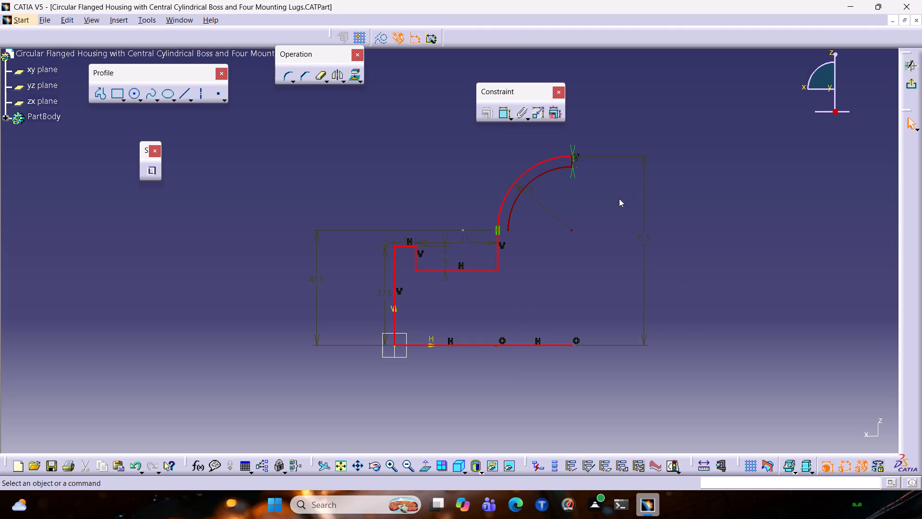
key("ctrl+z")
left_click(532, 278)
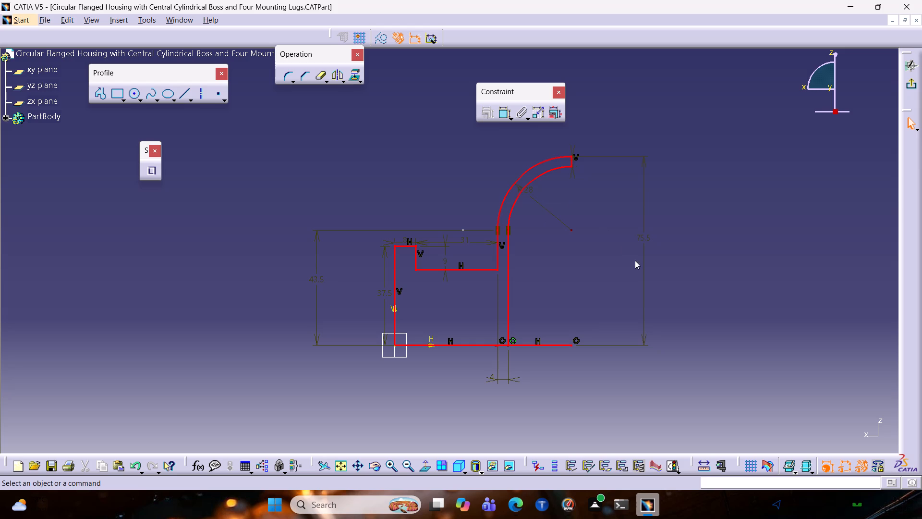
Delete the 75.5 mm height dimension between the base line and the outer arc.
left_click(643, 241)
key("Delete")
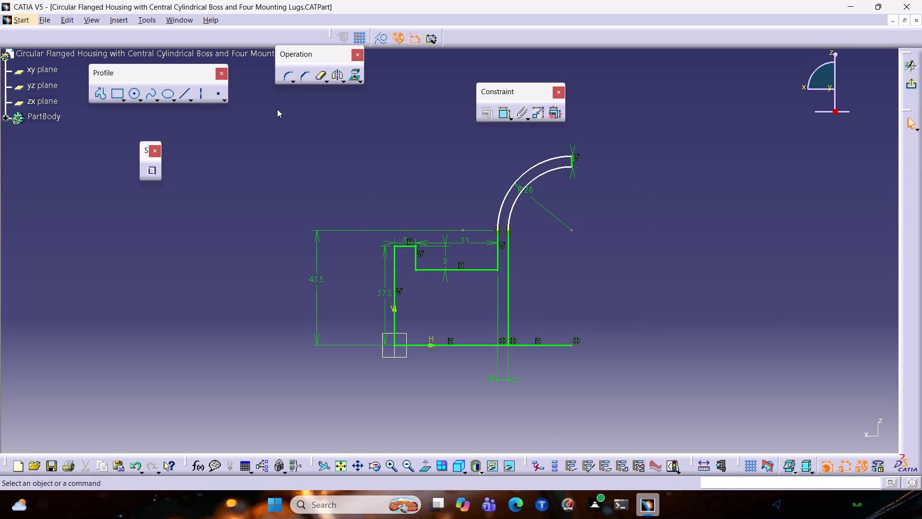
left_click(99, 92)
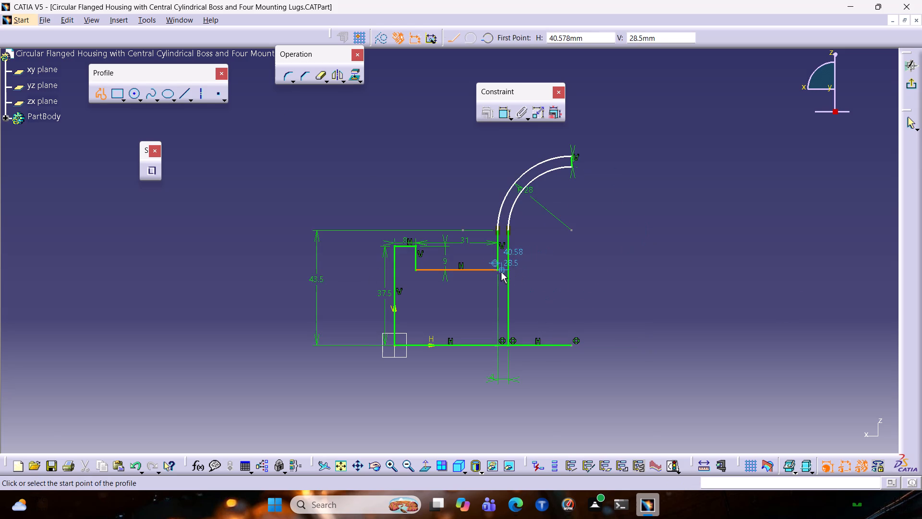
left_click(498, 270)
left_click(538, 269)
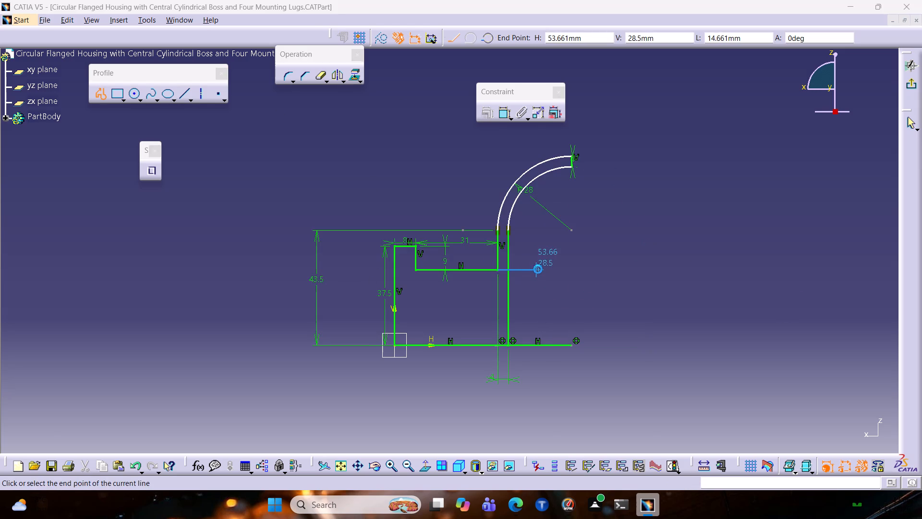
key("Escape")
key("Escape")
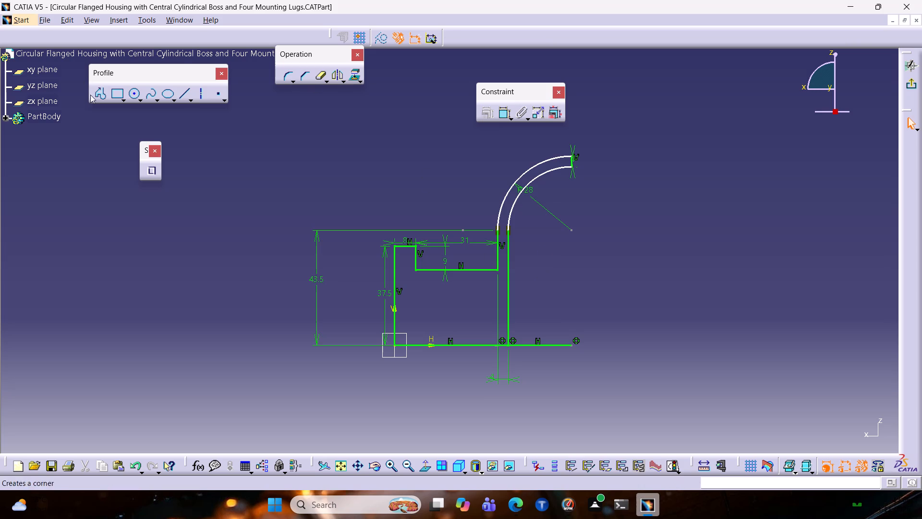
Draw a short, nearly horizontal line with the Profile tool from the short vertical line's lower end across the long vertical line.
left_click(90, 95)
left_click(96, 92)
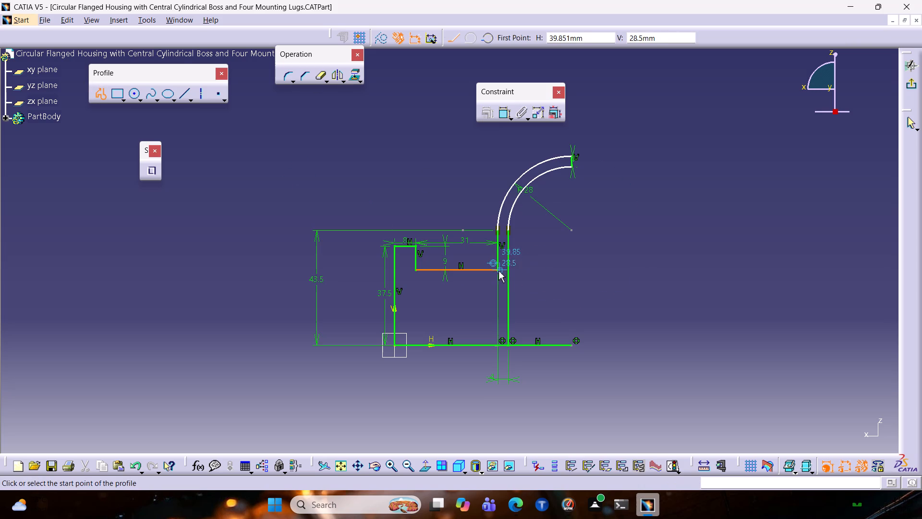
left_click(497, 270)
left_click(541, 267)
key("Escape")
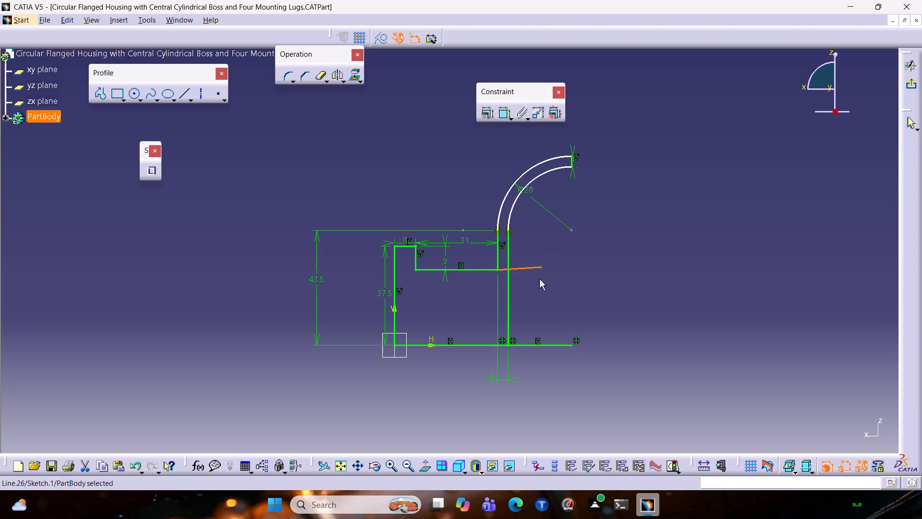
key("Escape")
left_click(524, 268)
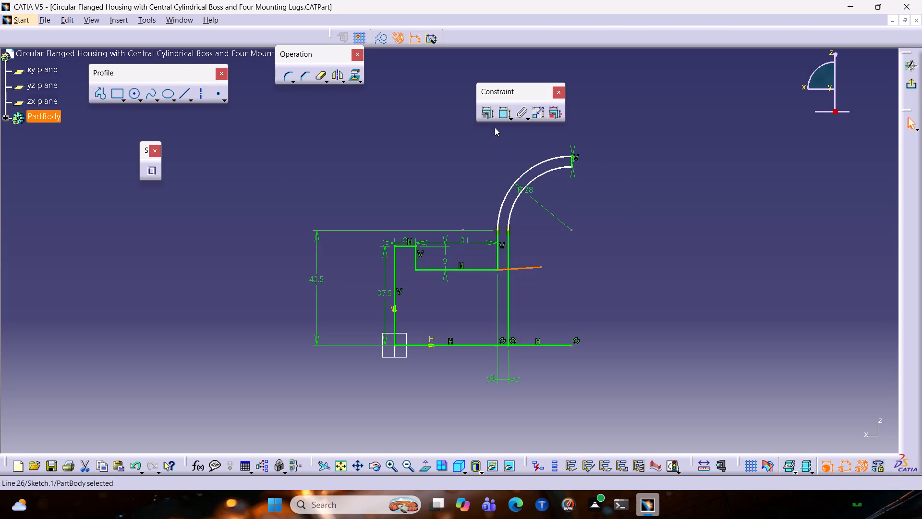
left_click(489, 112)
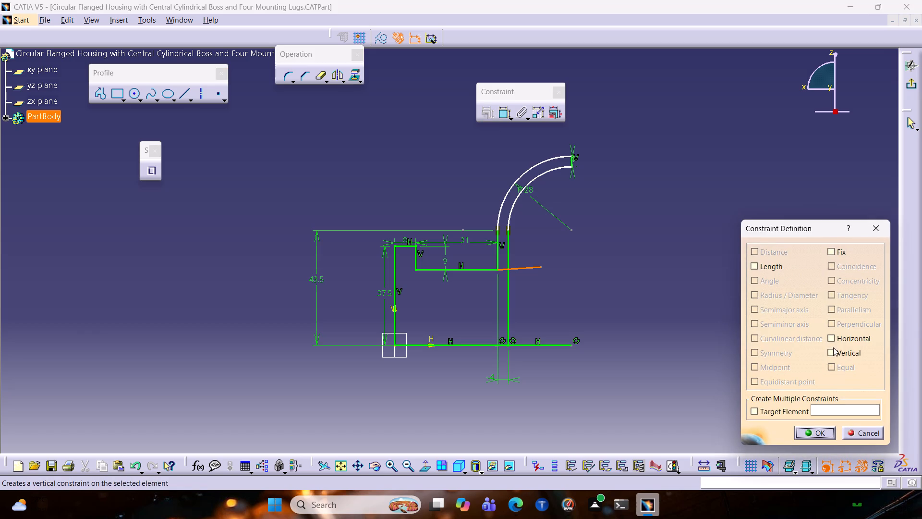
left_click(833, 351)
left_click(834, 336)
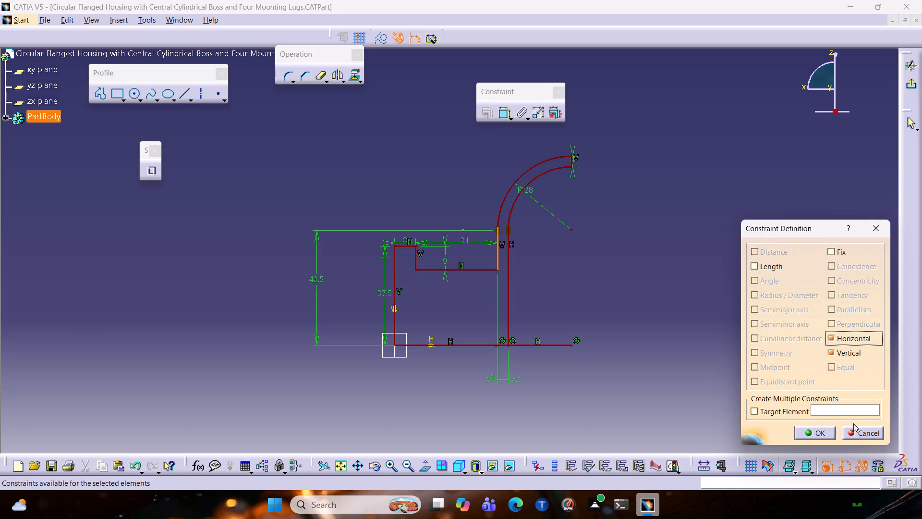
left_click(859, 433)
Apply a Horizontal constraint to the short line crossing the long vertical line.
left_click(489, 110)
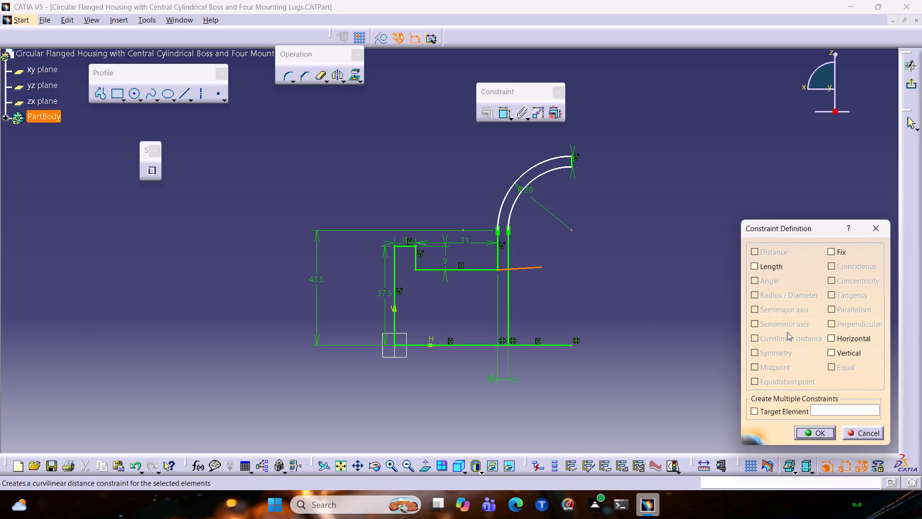
left_click(844, 342)
left_click(828, 432)
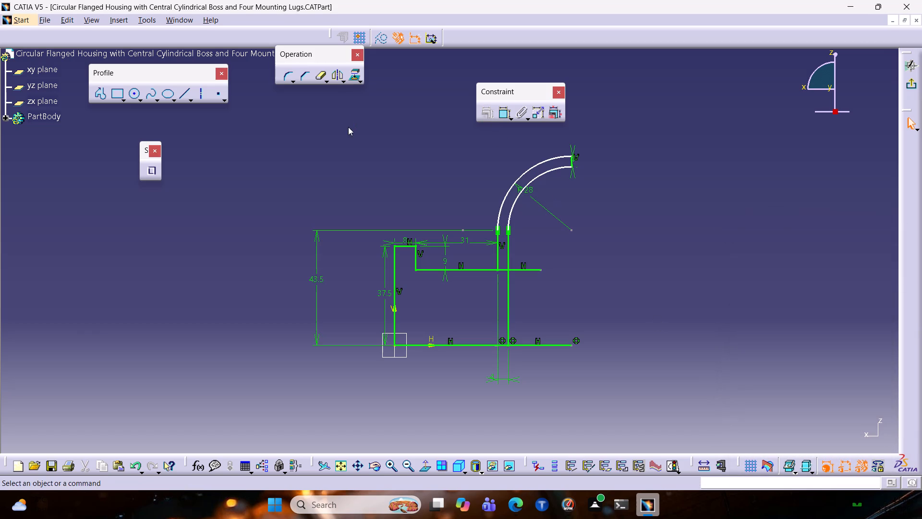
Quick-trim the long vertical line below the short horizontal line, and the short line's piece between the two verticals.
double_click(320, 78)
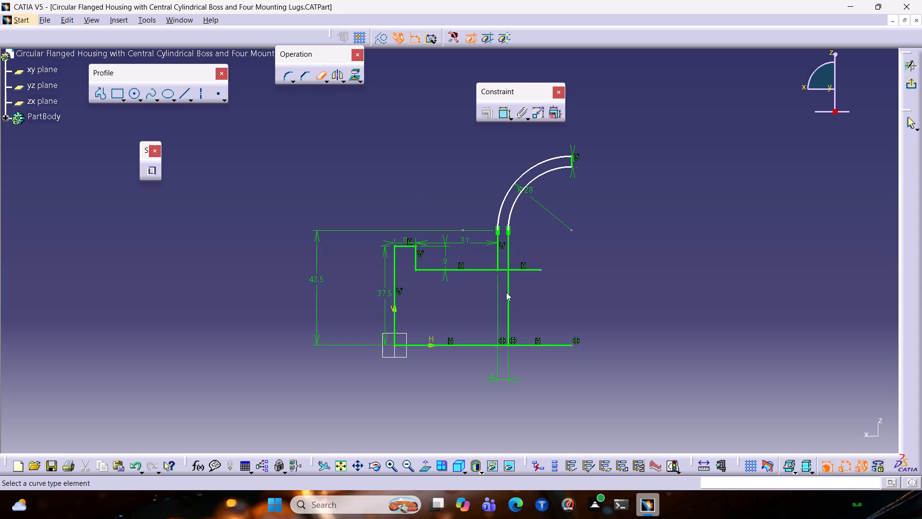
left_click(510, 290)
left_click(504, 270)
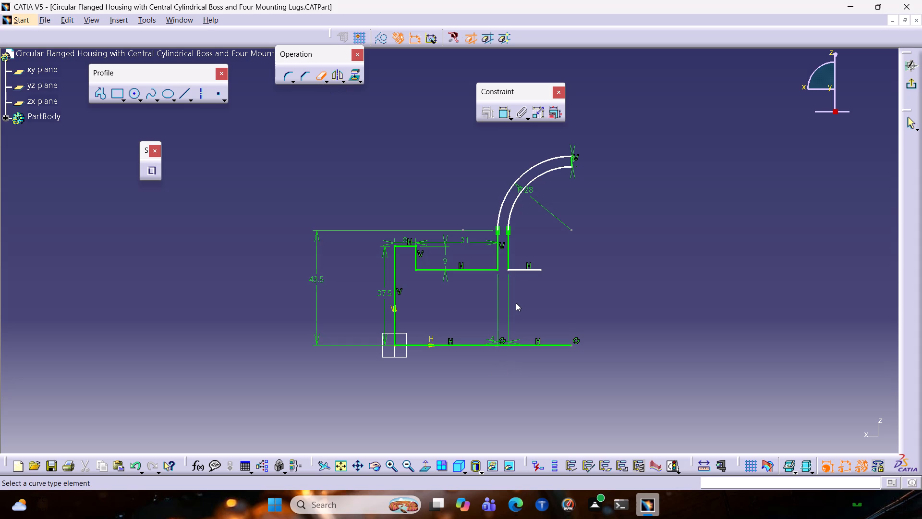
key("Escape")
key("Escape")
Delete the leftover piece of the short horizontal line beyond the inner arc's vertical line.
left_click(524, 270)
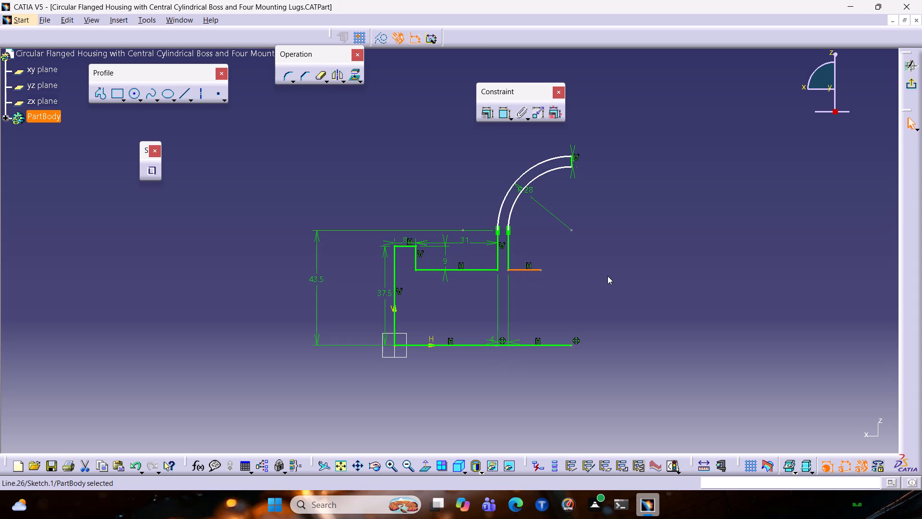
key("Delete")
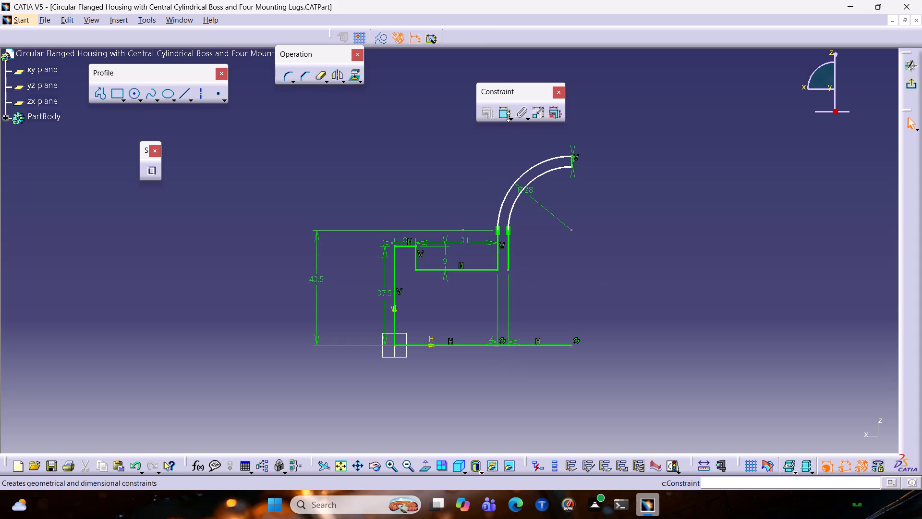
Dimension the height from the horizontal base line to the outer arc.
left_click(504, 115)
left_click(539, 163)
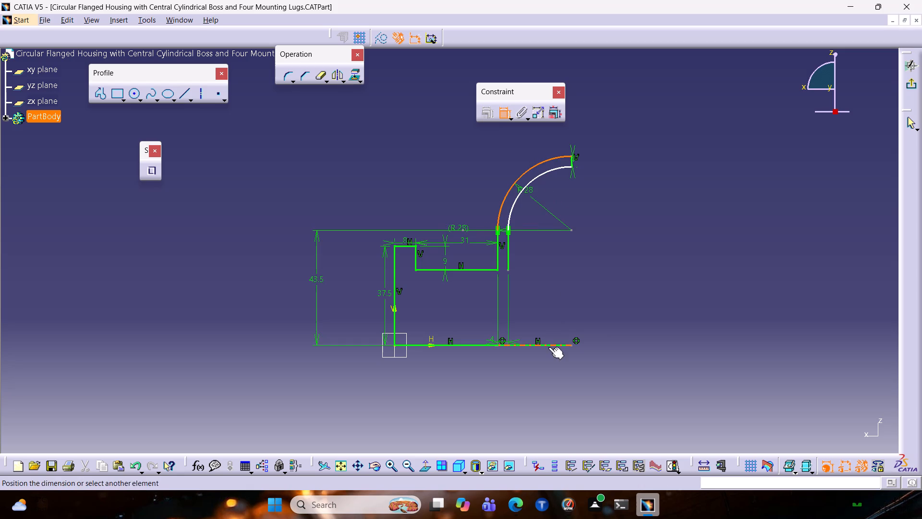
left_click(548, 347)
triple_click(723, 254)
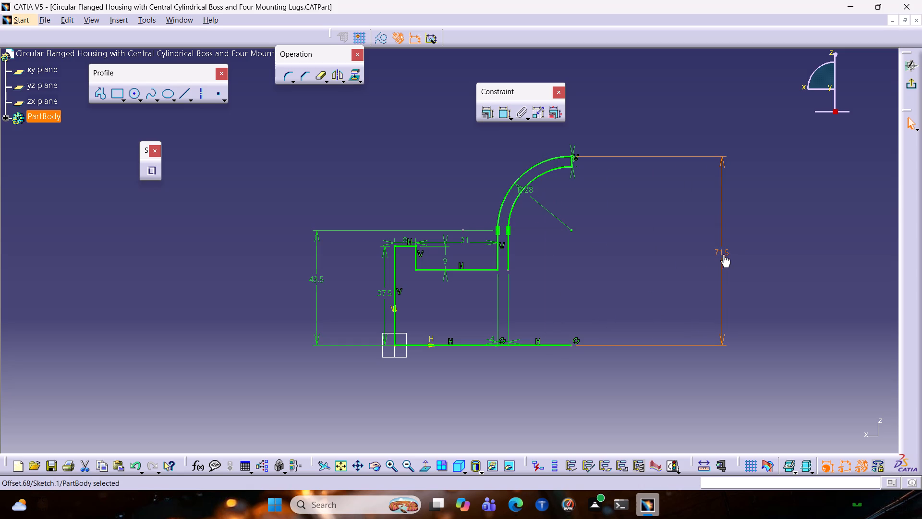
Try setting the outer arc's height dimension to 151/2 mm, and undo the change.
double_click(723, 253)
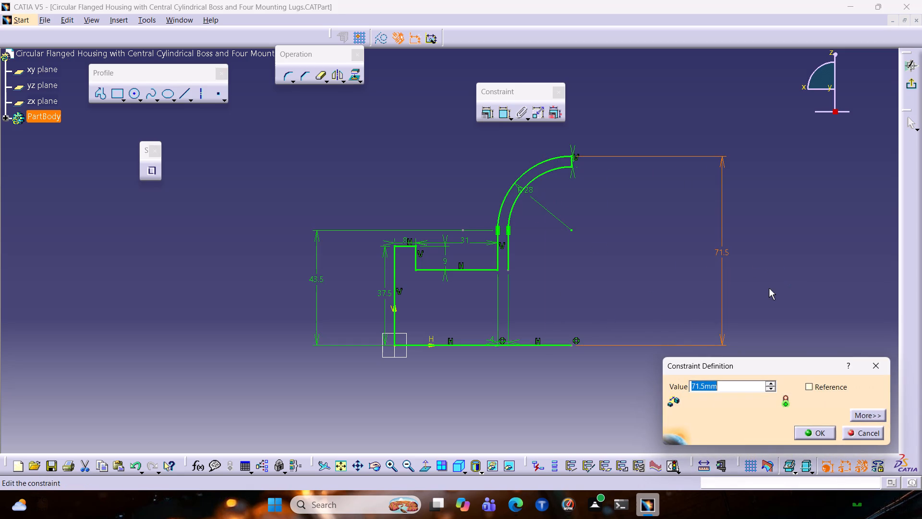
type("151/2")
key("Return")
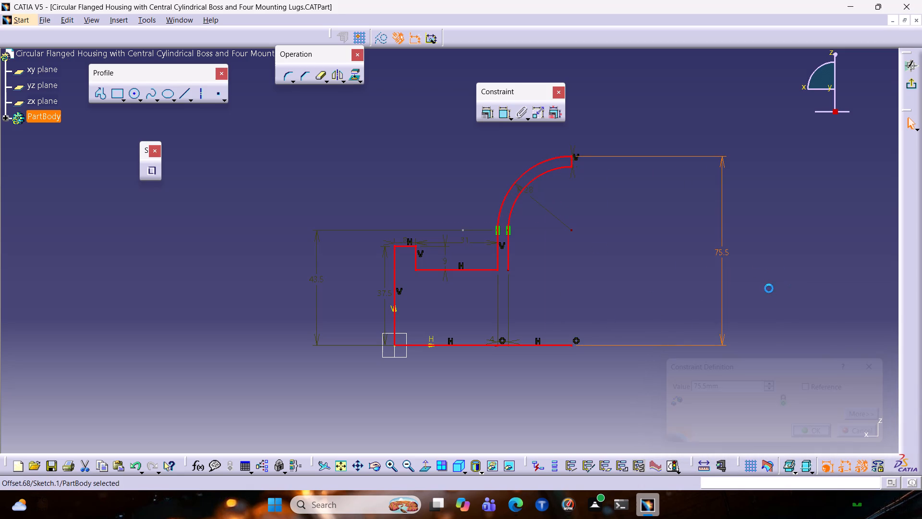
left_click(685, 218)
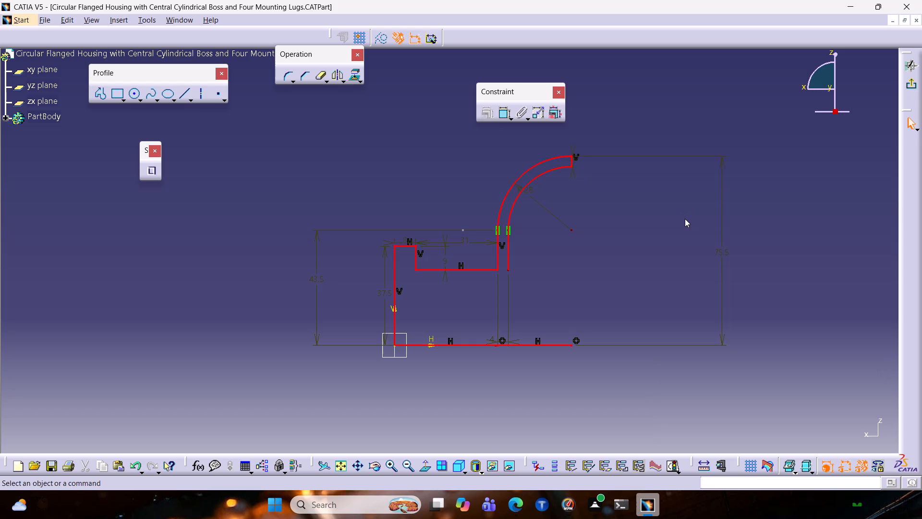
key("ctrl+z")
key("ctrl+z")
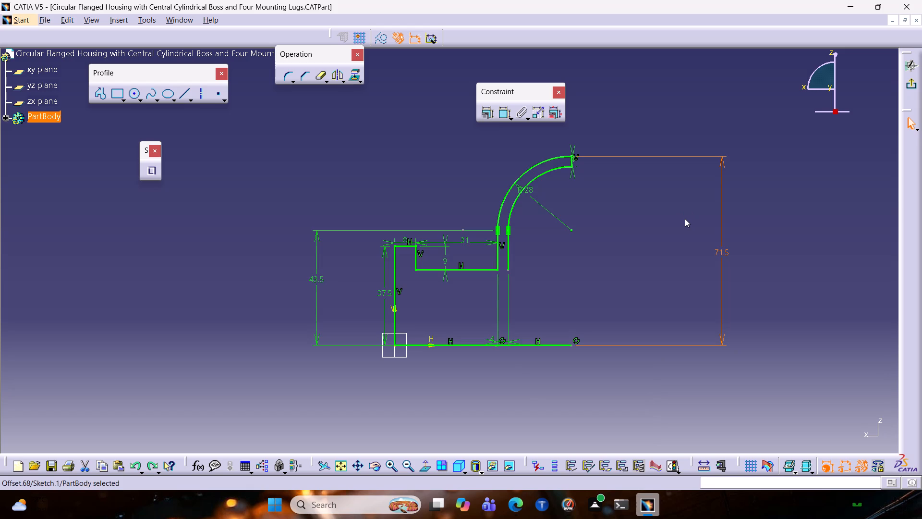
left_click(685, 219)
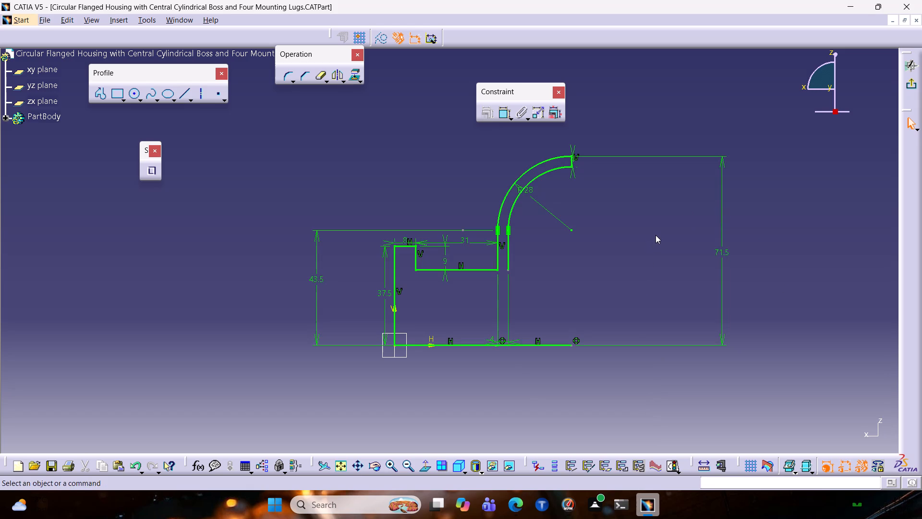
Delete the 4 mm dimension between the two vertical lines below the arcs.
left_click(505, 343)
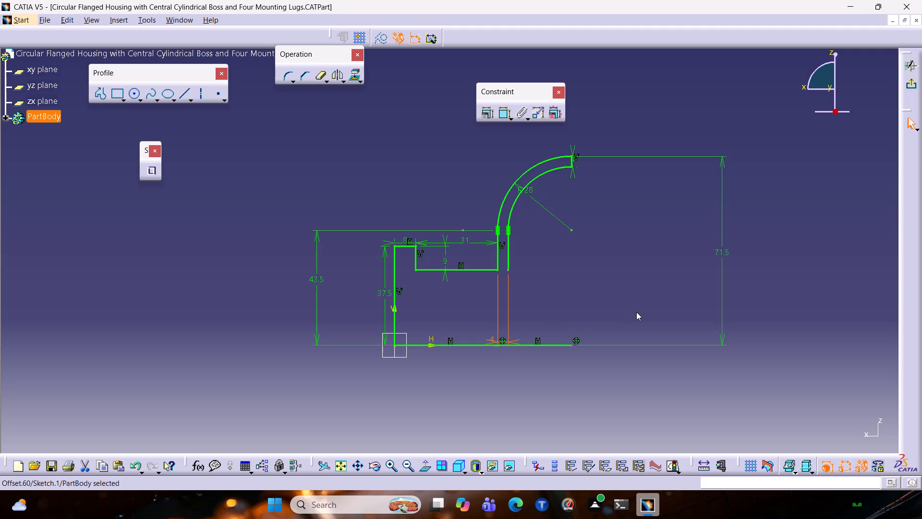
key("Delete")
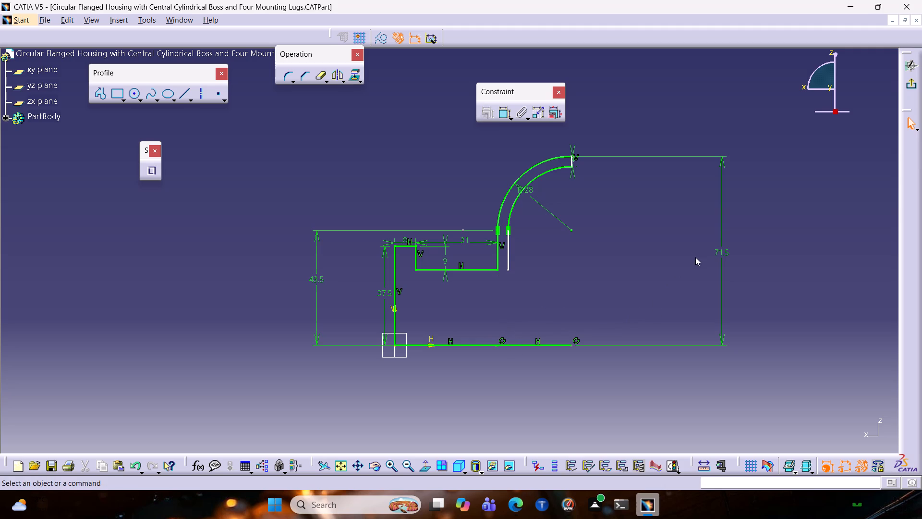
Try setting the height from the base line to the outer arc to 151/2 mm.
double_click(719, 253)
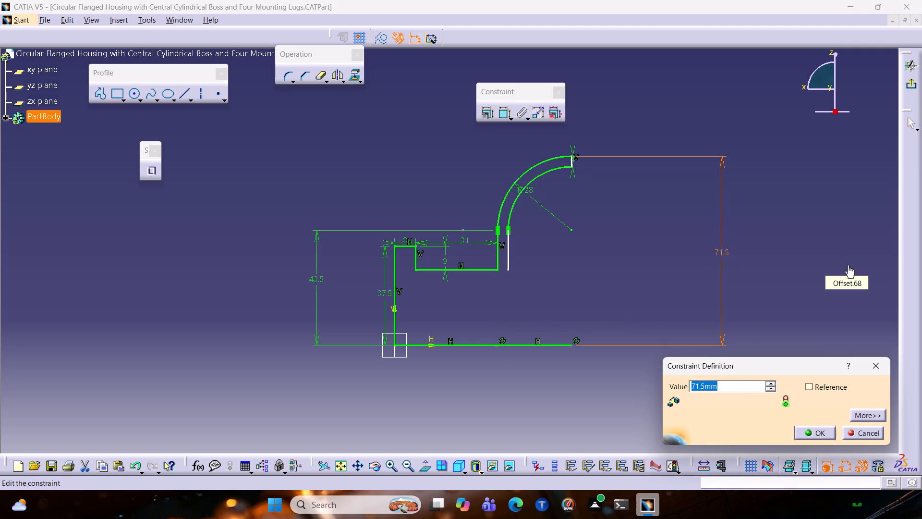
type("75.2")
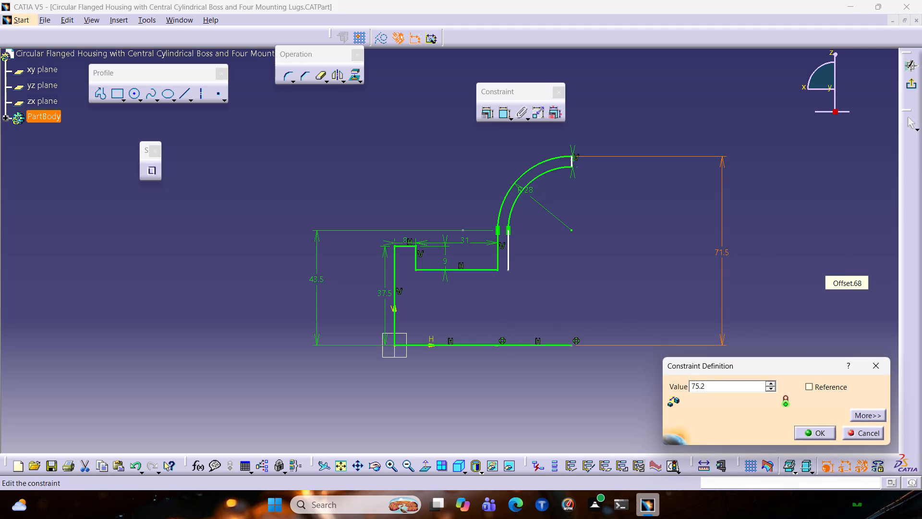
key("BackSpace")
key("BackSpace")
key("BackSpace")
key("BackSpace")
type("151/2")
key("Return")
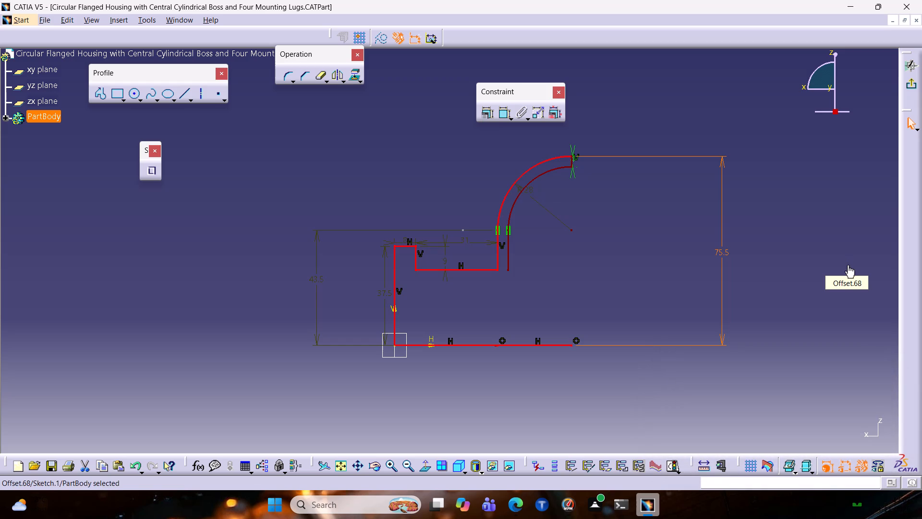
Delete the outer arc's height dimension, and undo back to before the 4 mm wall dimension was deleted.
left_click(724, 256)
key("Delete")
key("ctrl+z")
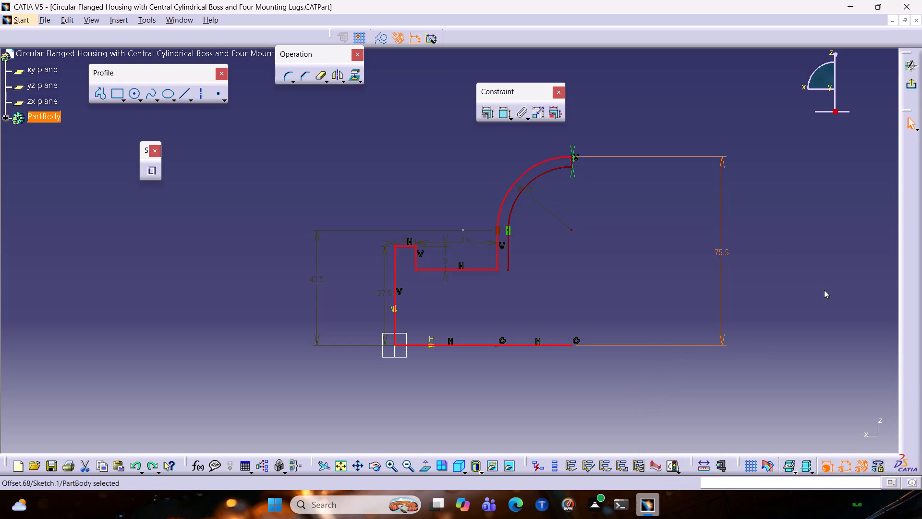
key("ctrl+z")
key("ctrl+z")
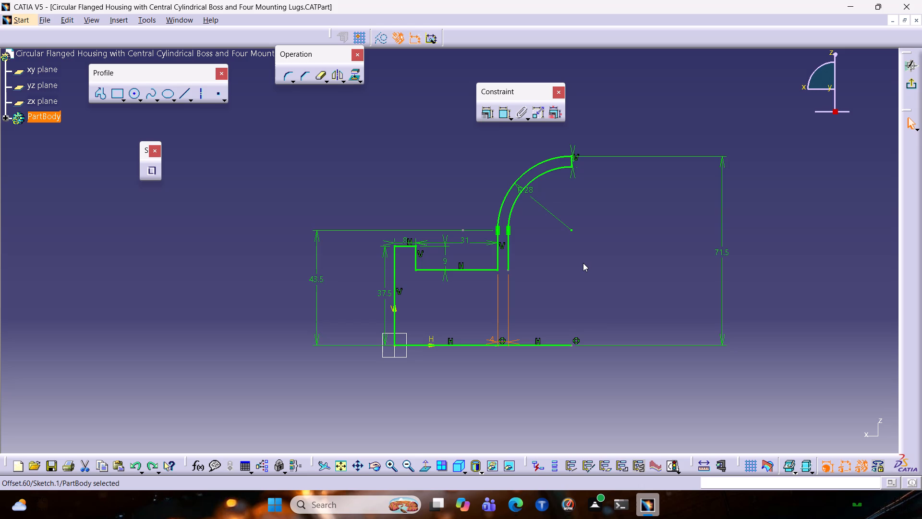
Delete the 43.5 mm height dimension between the base line and the arc centre level.
left_click(317, 282)
key("Delete")
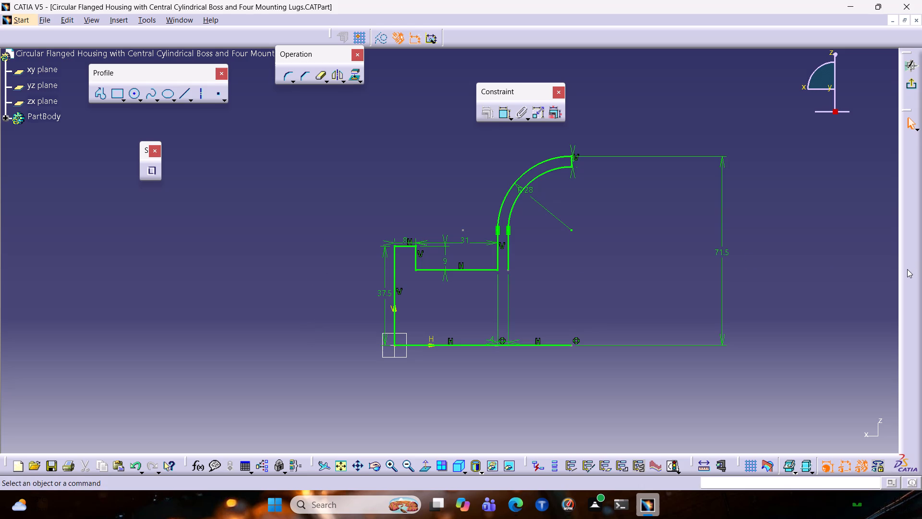
Set the height from the base line to the outer arc to 75.5 mm, and re-enter it as 151/2.
double_click(724, 249)
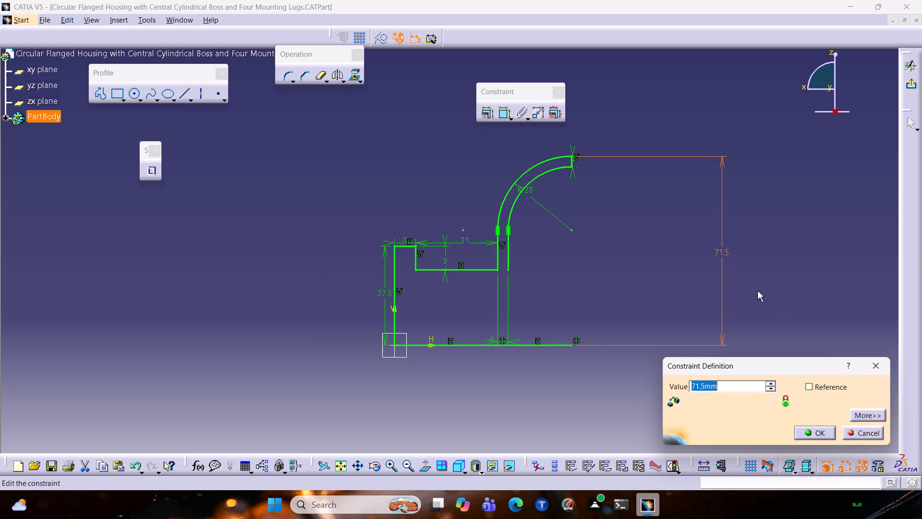
type("75.5")
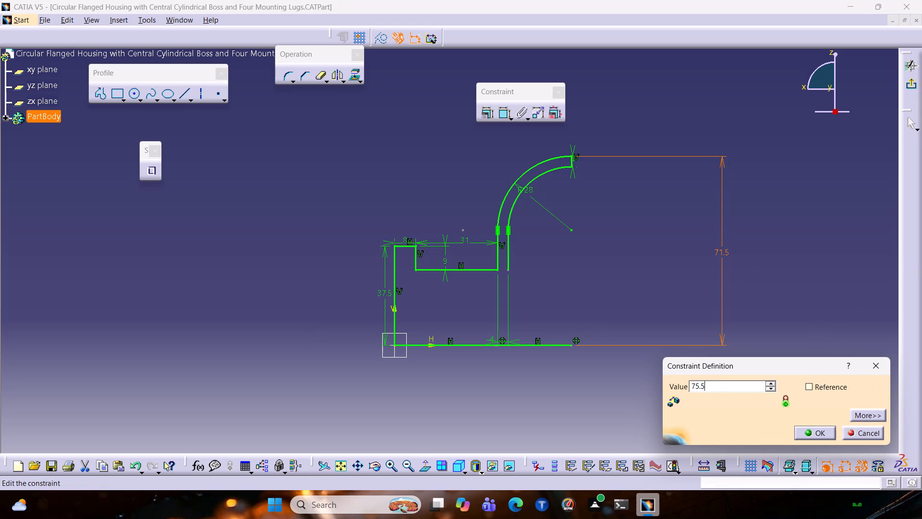
key("Return")
left_click(713, 240)
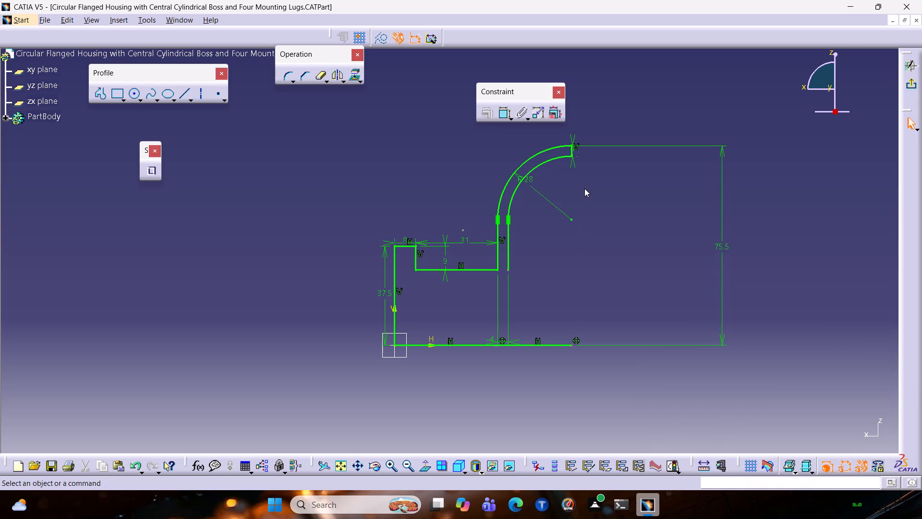
left_click(728, 247)
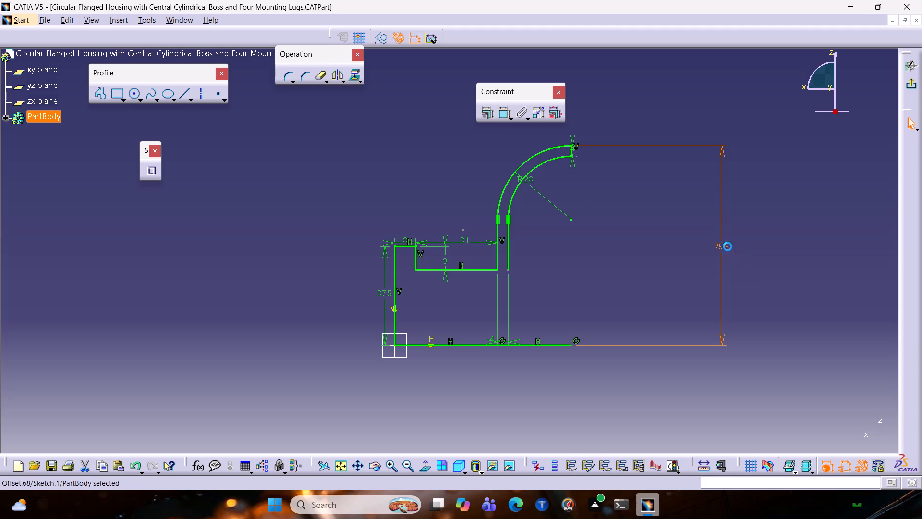
left_click(716, 241)
double_click(716, 245)
type("15")
type("1/2")
key("Return")
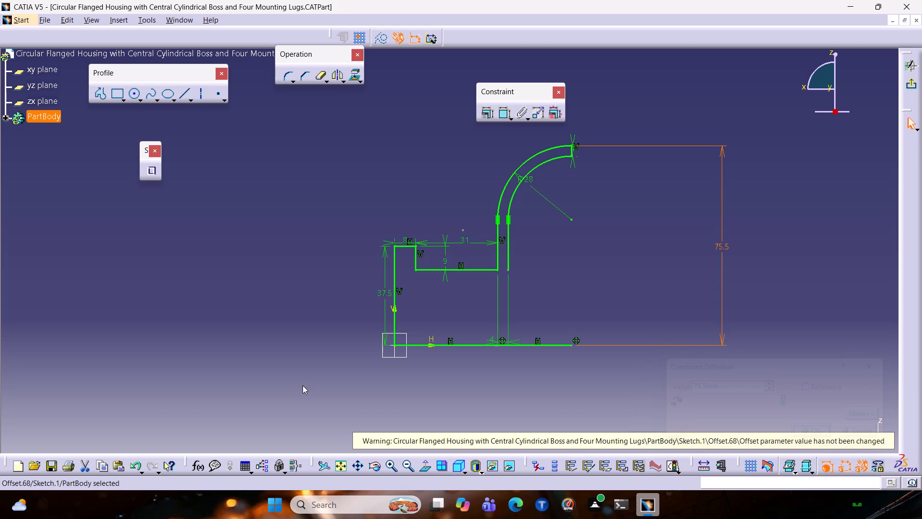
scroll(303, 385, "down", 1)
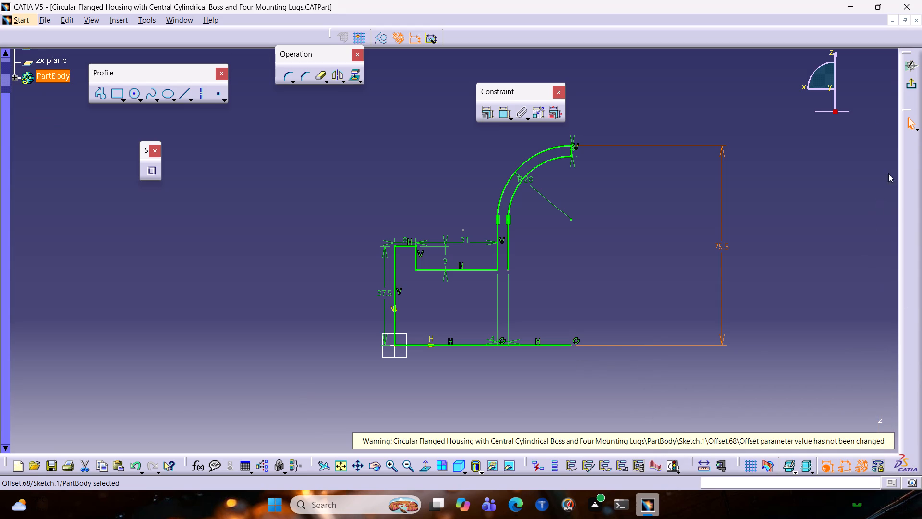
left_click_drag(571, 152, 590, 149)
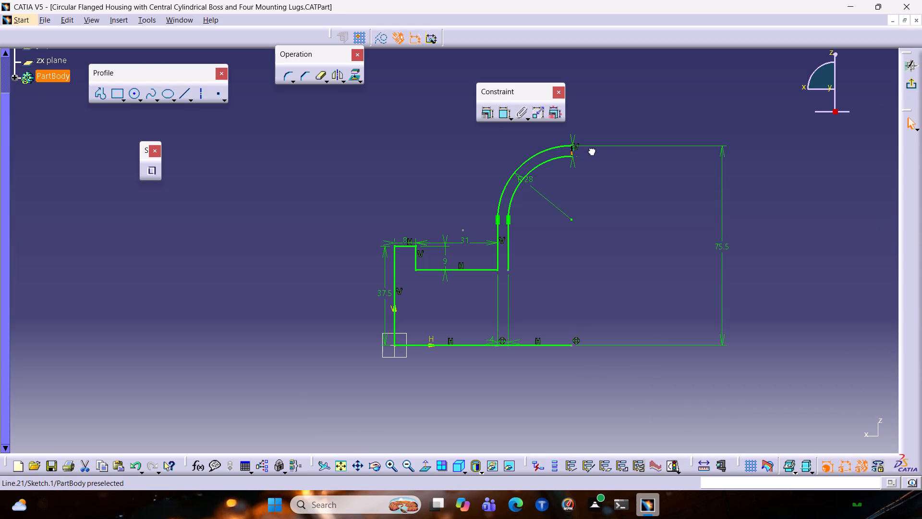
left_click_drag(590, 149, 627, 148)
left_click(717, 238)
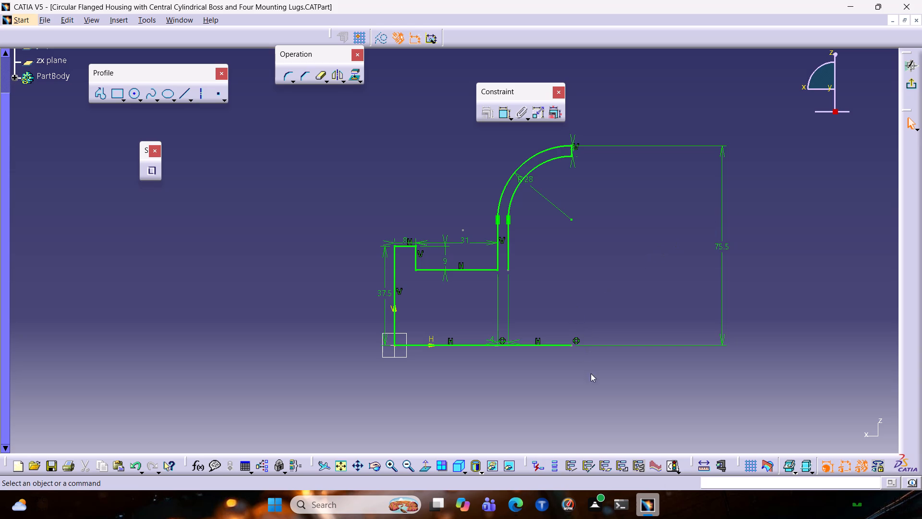
Measure the distance between the profile's vertical line at the origin and the short end line of the arc wall.
left_click(708, 469)
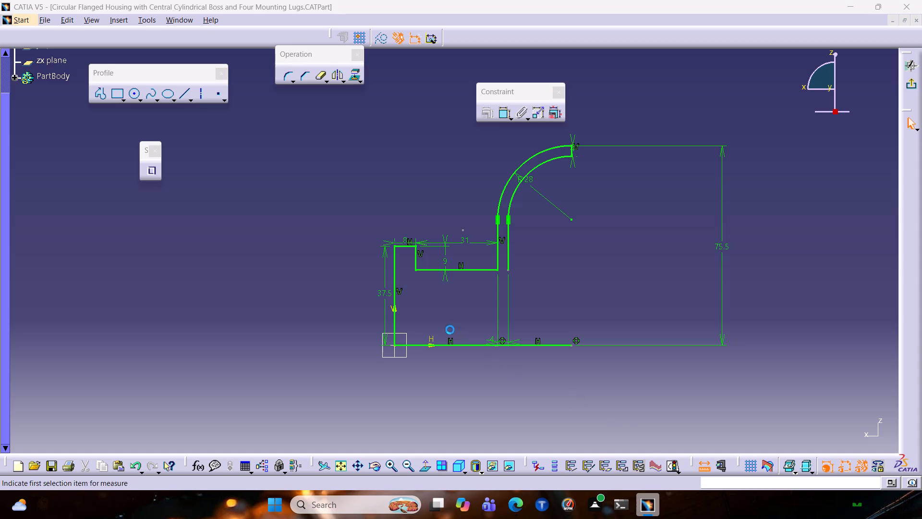
left_click(394, 274)
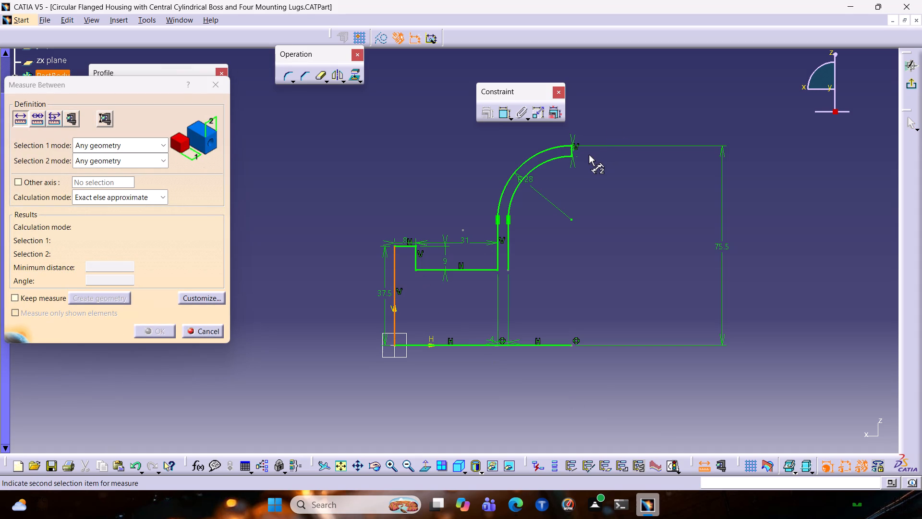
left_click(570, 154)
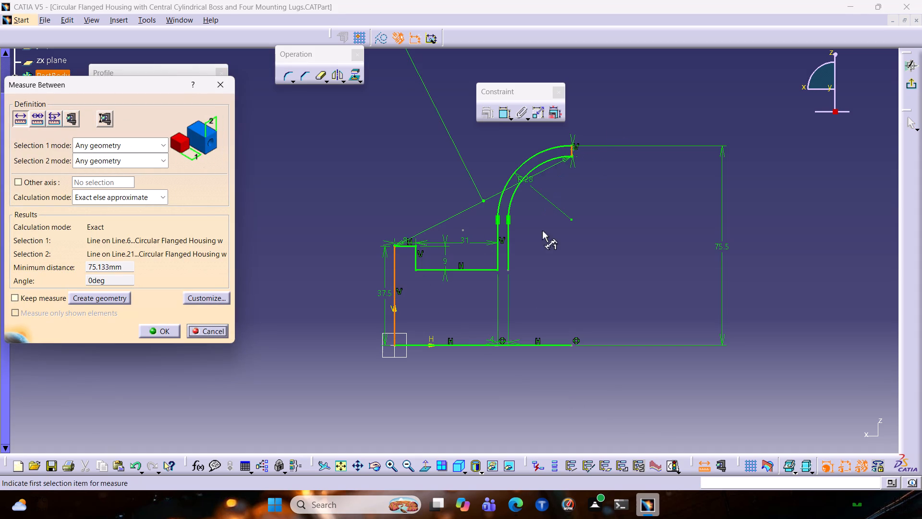
left_click(558, 291)
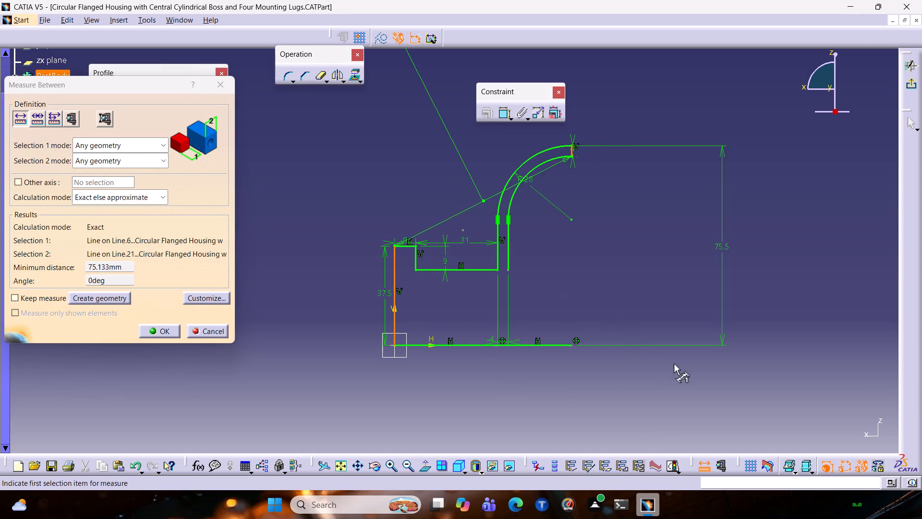
left_click(754, 398)
left_click(224, 90)
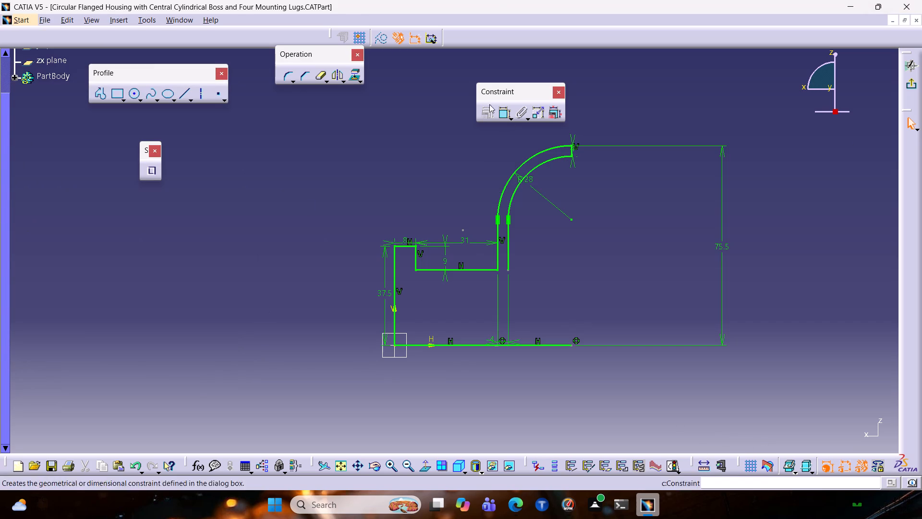
Measure the distance from the vertical line at the origin to the far endpoint of the base line.
left_click(704, 469)
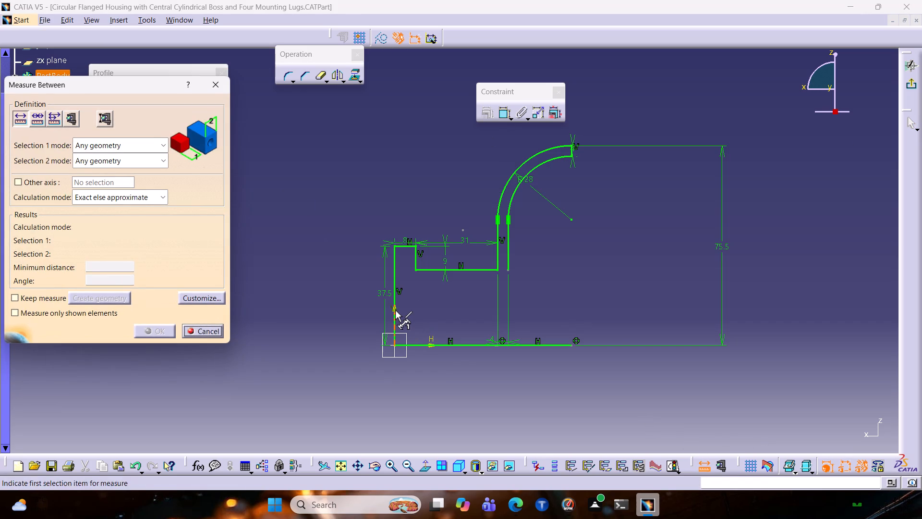
left_click(395, 311)
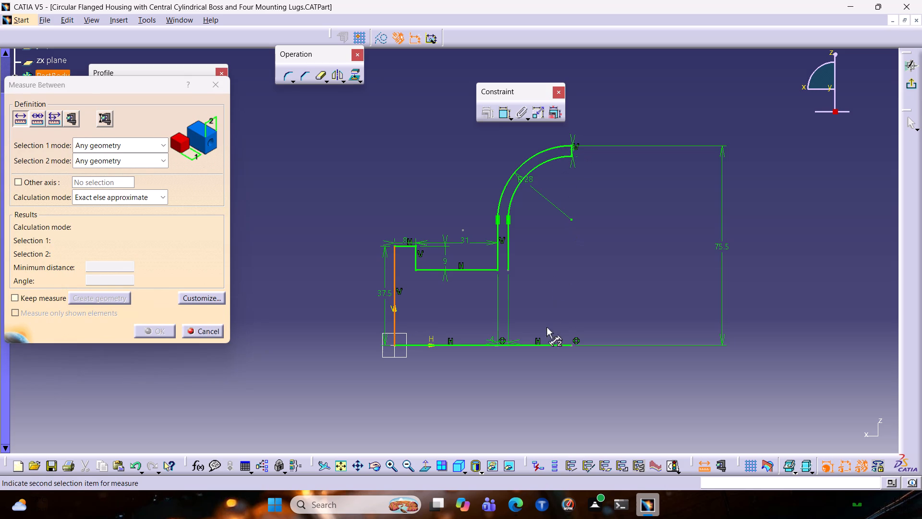
left_click(571, 345)
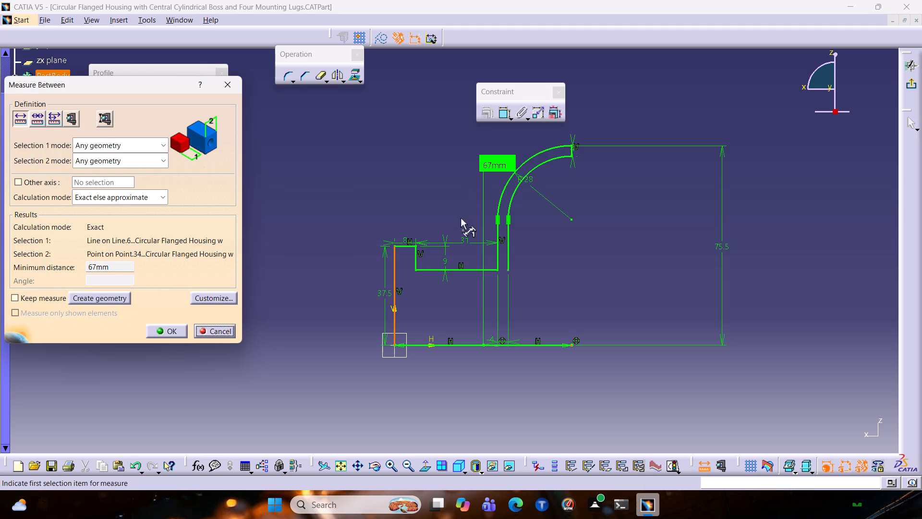
left_click(487, 169)
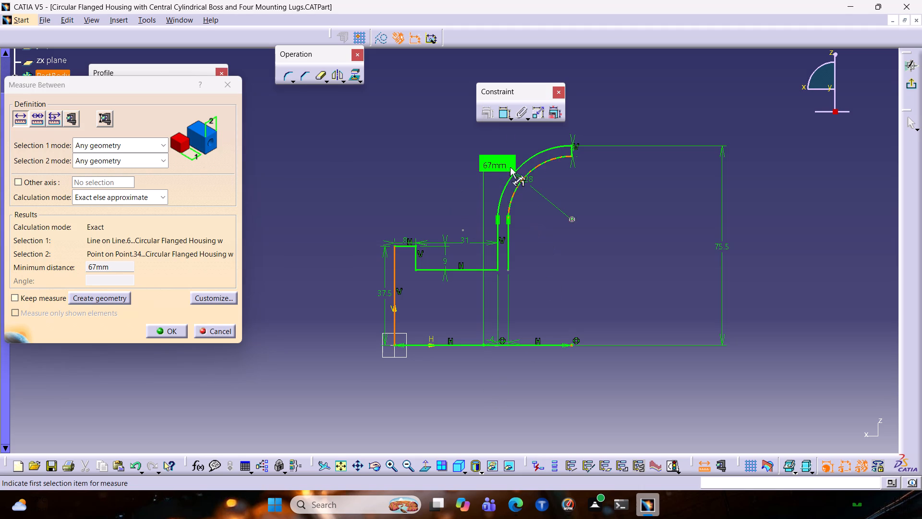
key("Escape")
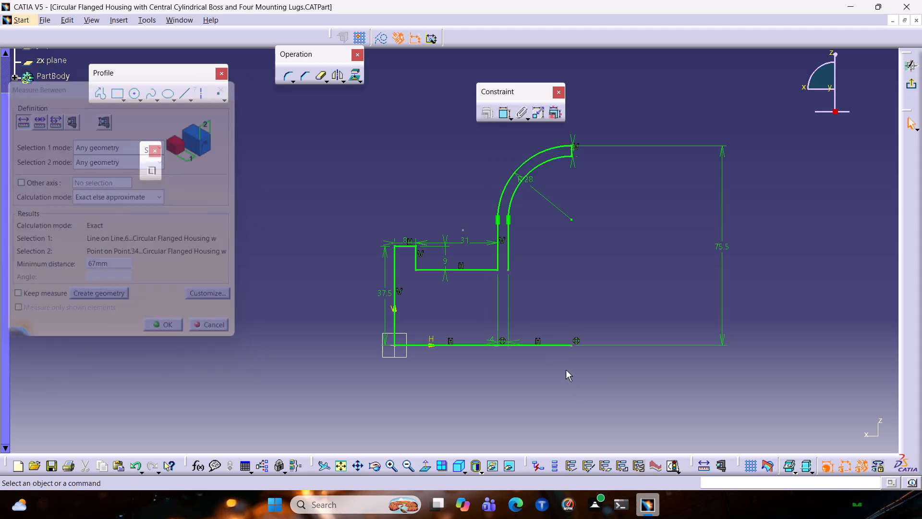
key("Escape")
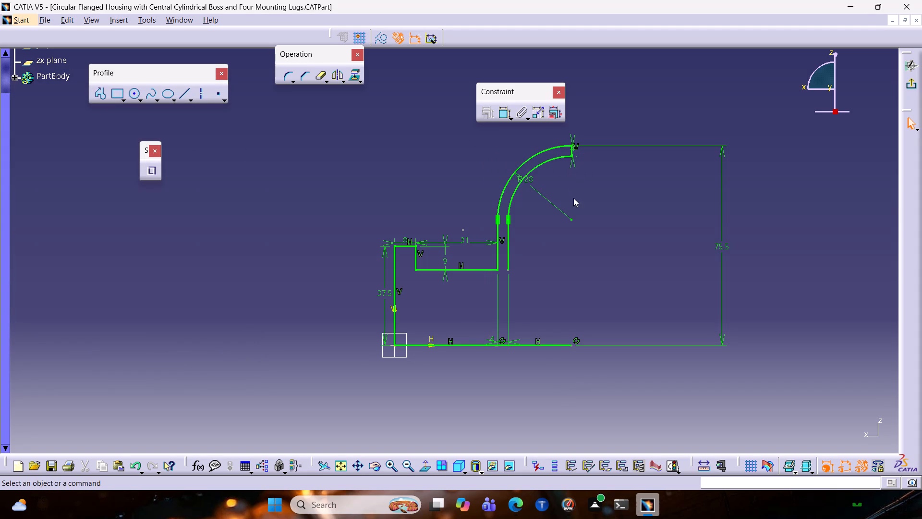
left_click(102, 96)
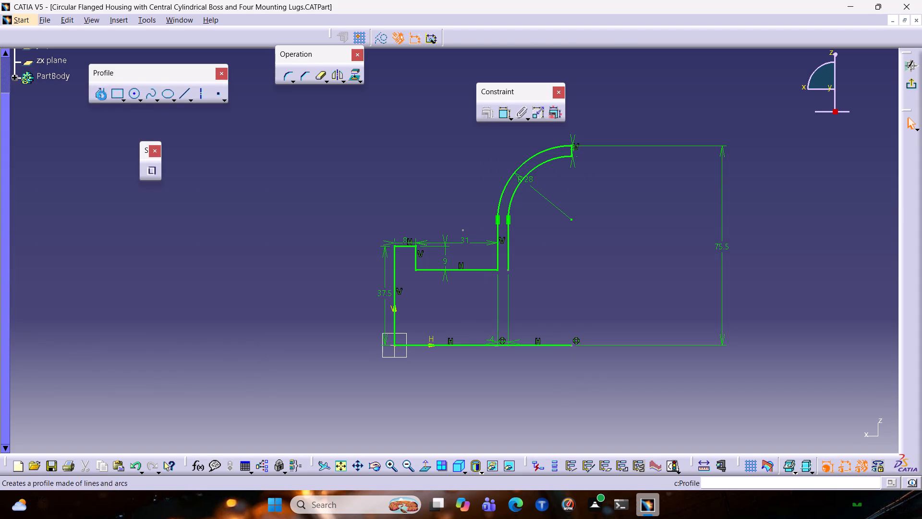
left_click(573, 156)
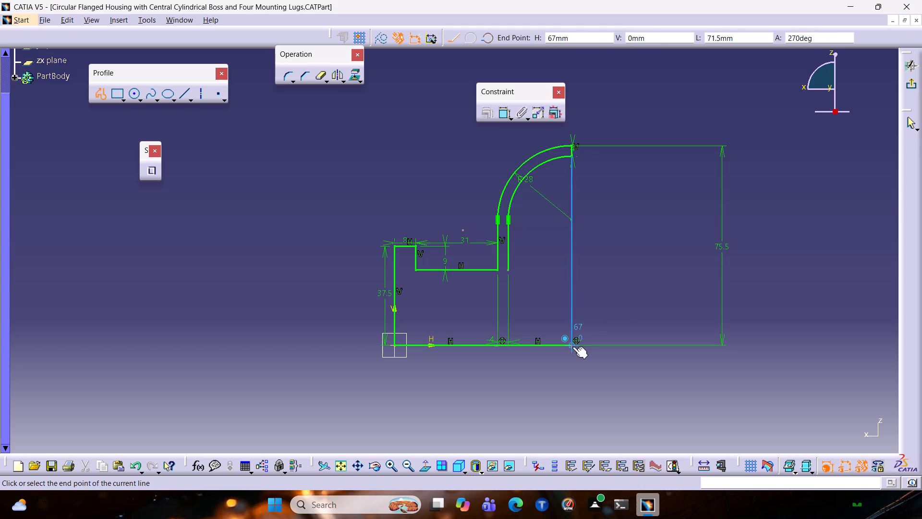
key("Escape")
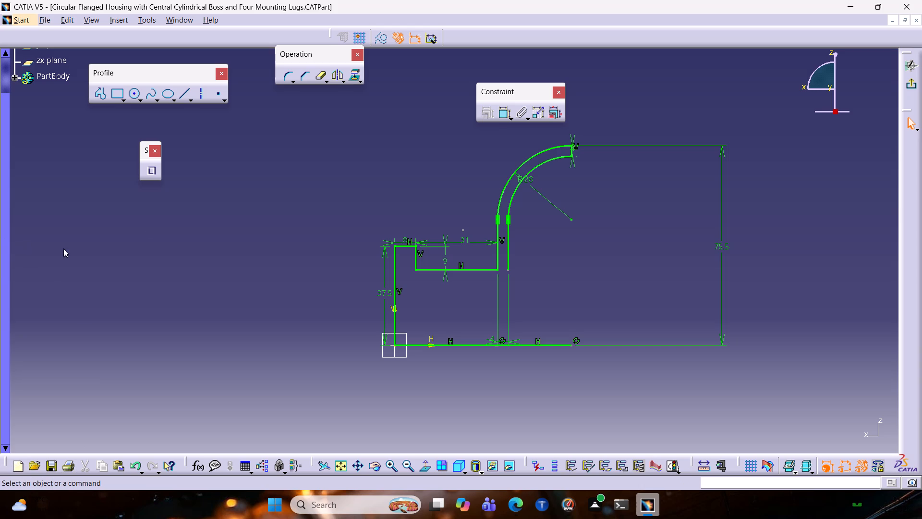
Dimension the horizontal distance from the vertical line at the origin to the arc wall's end line, and set it to 71 mm.
left_click(507, 110)
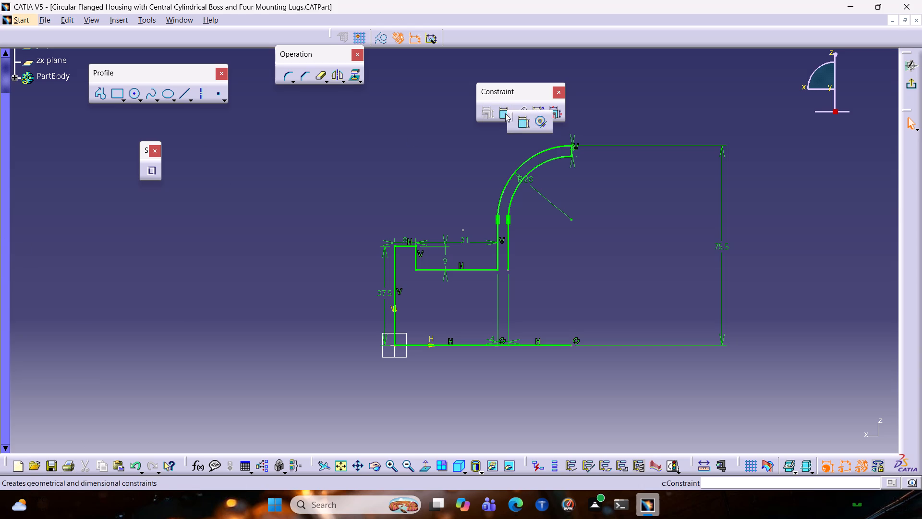
left_click(505, 113)
left_click(506, 119)
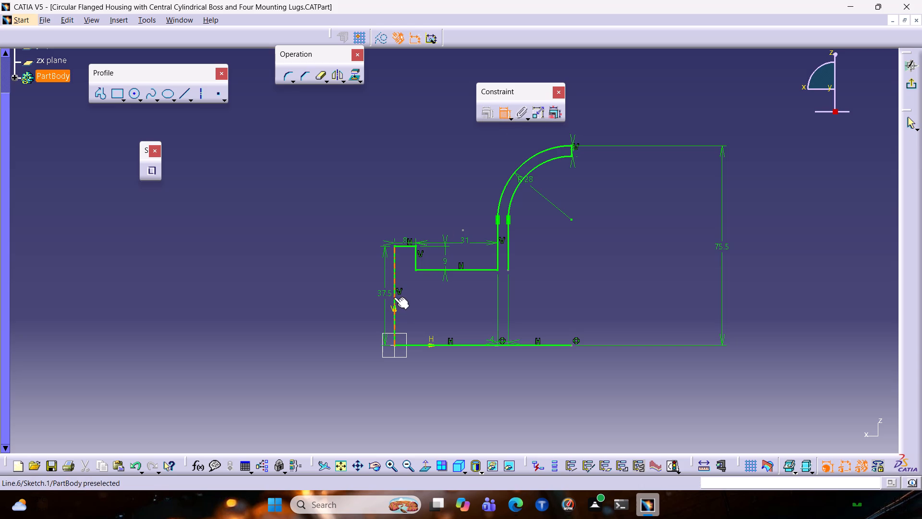
left_click(395, 296)
left_click(570, 149)
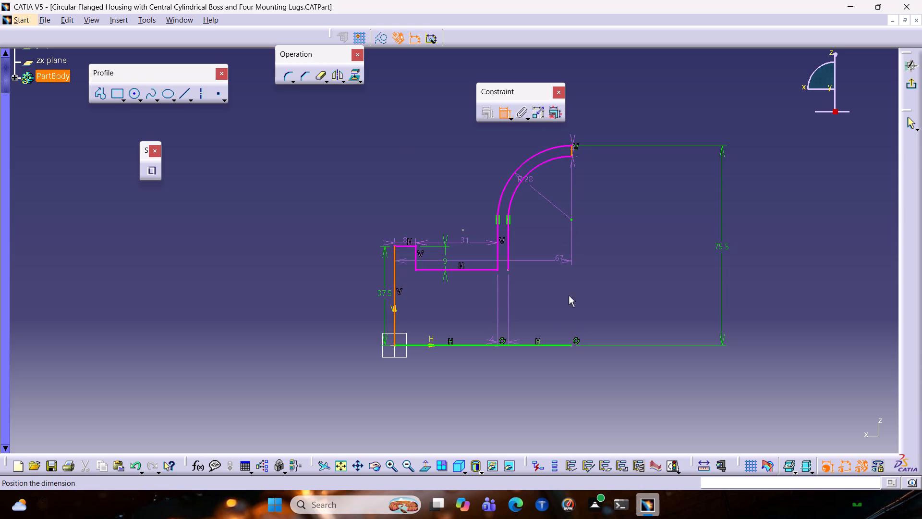
left_click(488, 374)
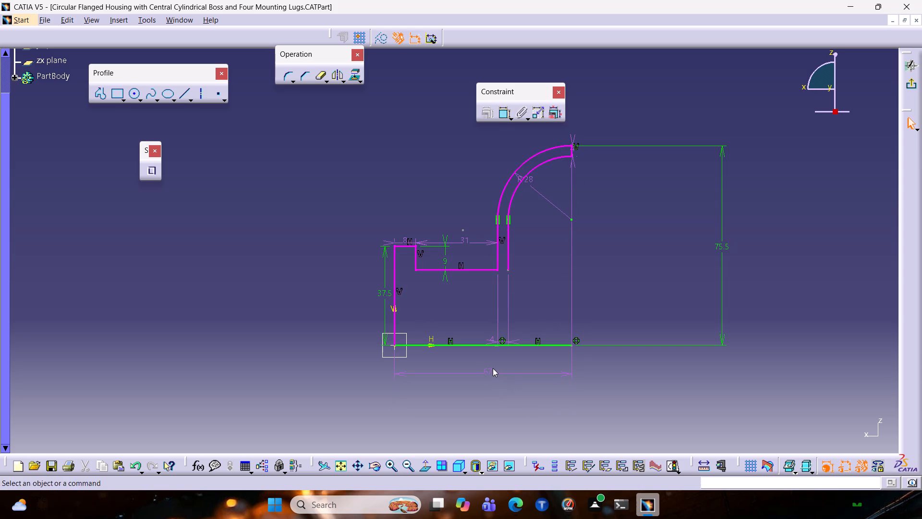
double_click(488, 370)
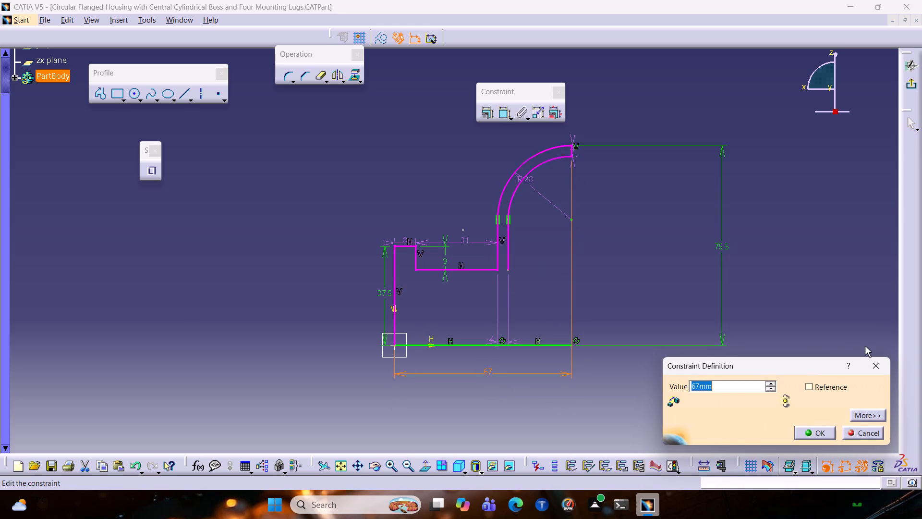
type("71")
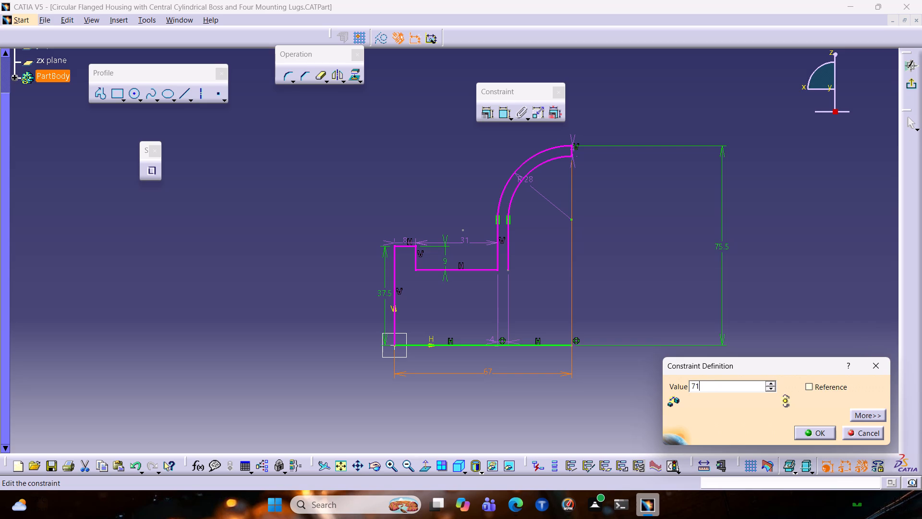
key("Return")
Select the 31 mm dimension between the step's short vertical edge and the arc wall's outer vertical line.
left_click(468, 239)
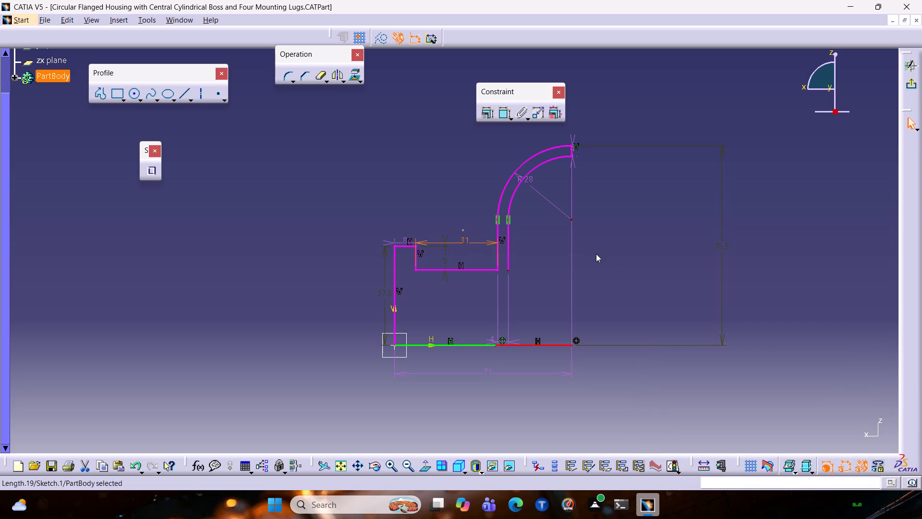
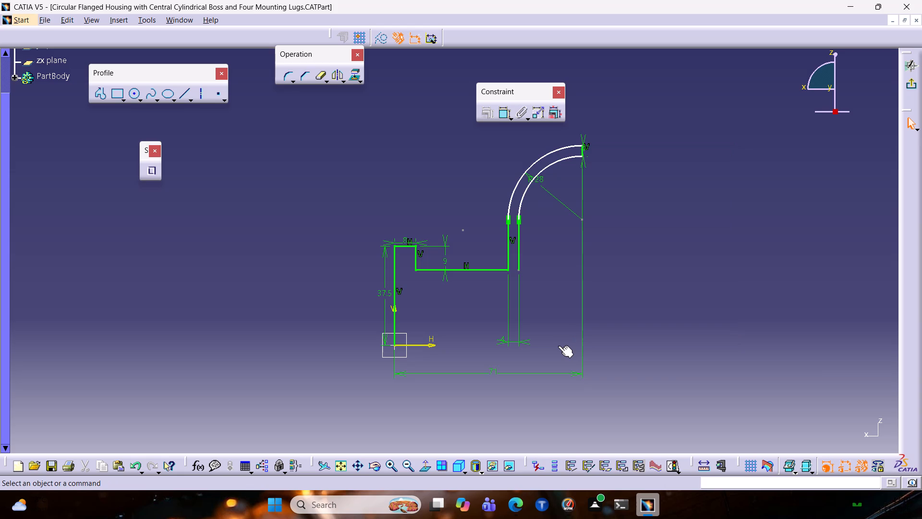
Undo the last removal to bring back the profile's base line on the horizontal axis.
key("ctrl+z")
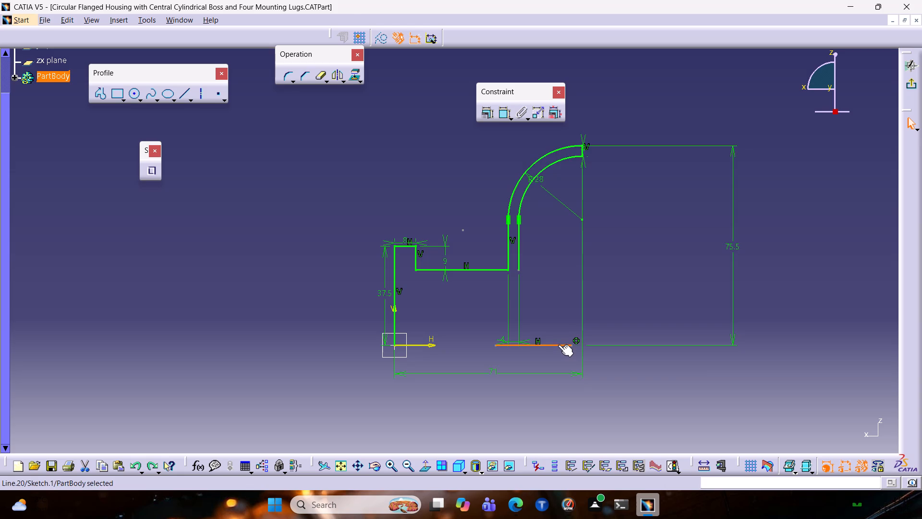
Extend the near end of the base line to the sketch origin with Trim.
left_click(327, 80)
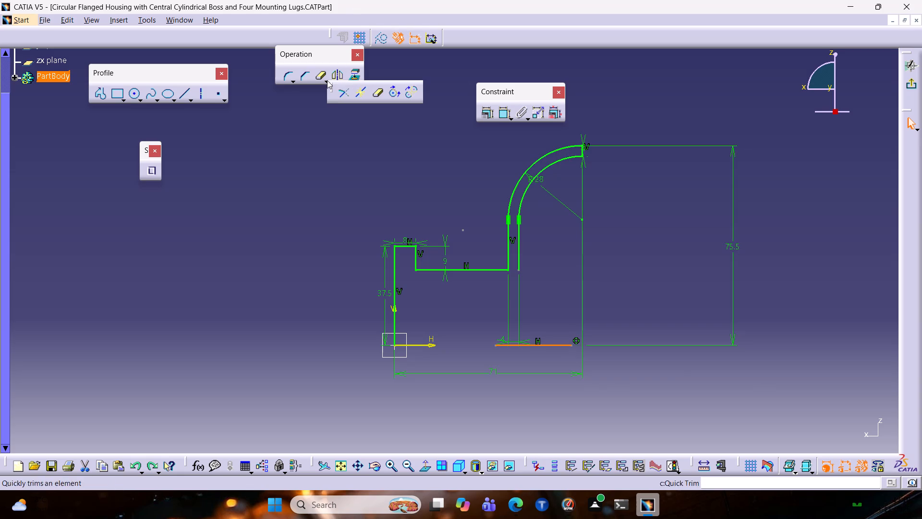
left_click(341, 91)
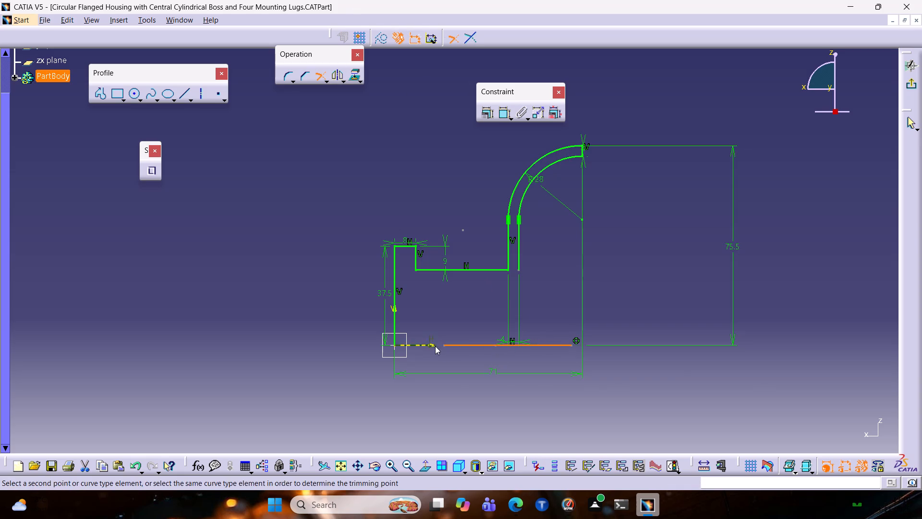
left_click(395, 344)
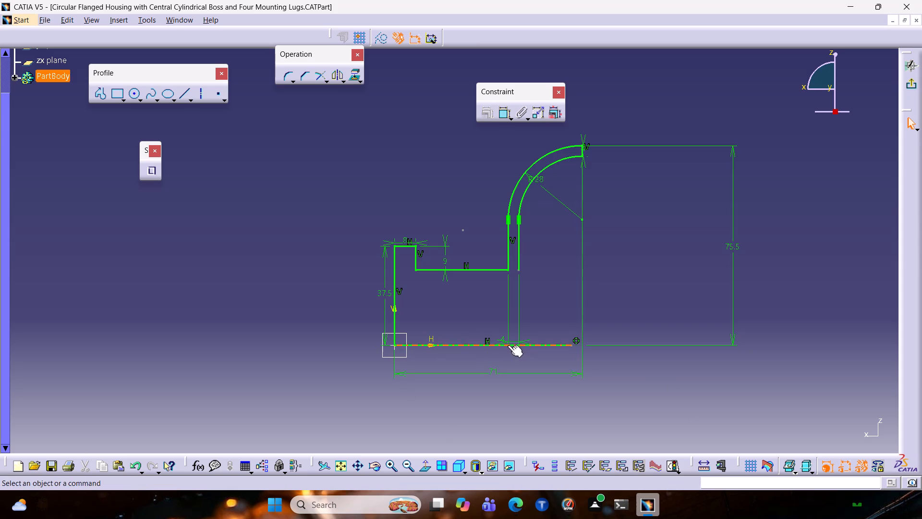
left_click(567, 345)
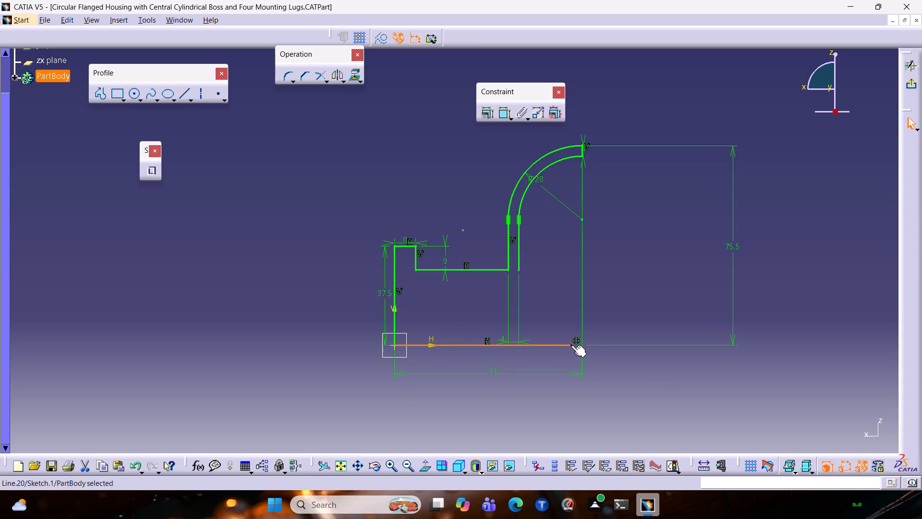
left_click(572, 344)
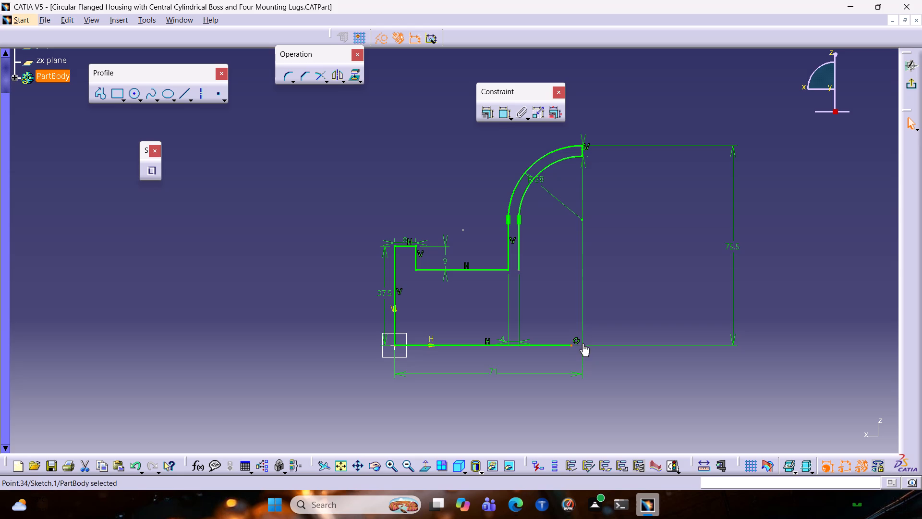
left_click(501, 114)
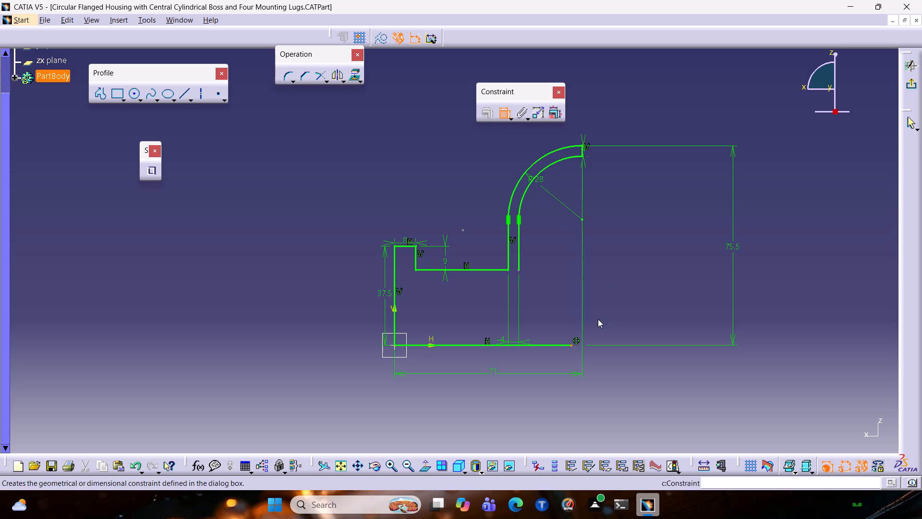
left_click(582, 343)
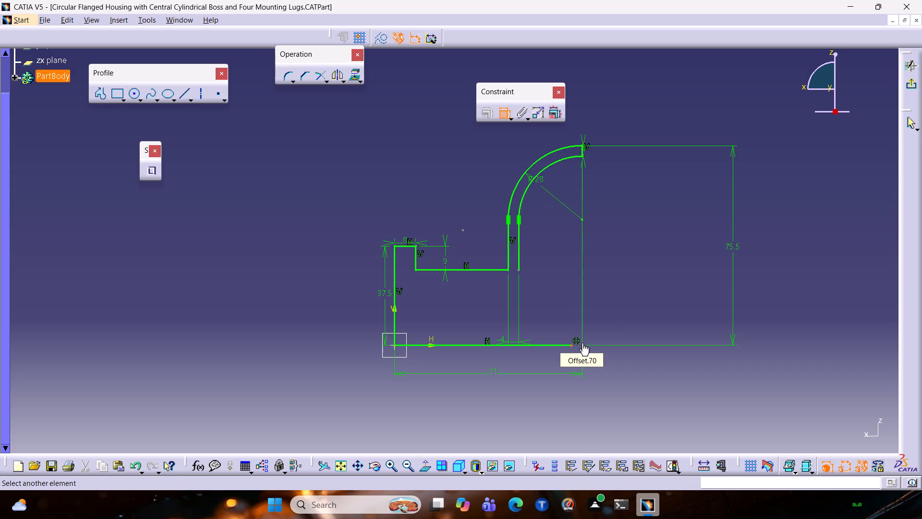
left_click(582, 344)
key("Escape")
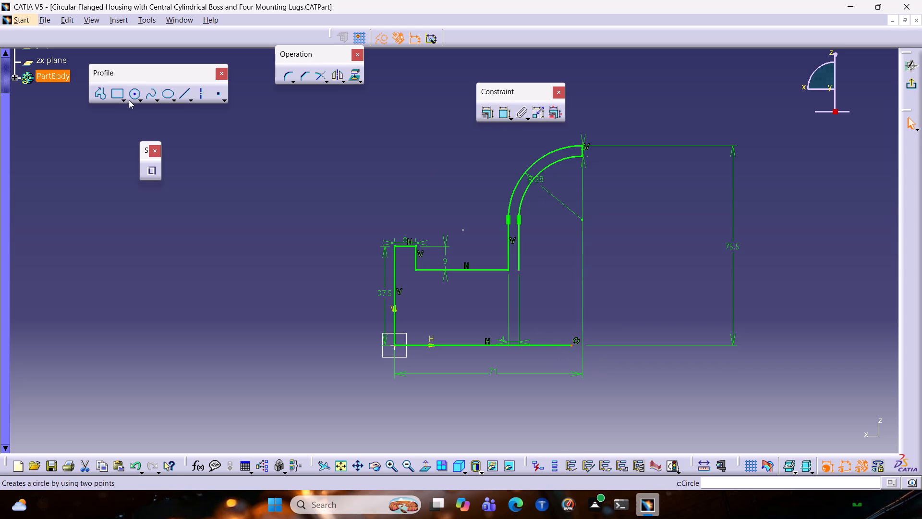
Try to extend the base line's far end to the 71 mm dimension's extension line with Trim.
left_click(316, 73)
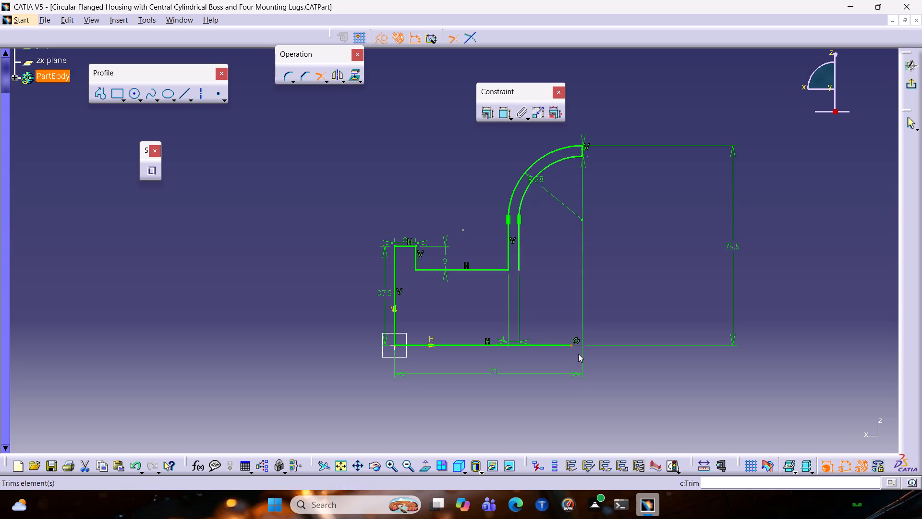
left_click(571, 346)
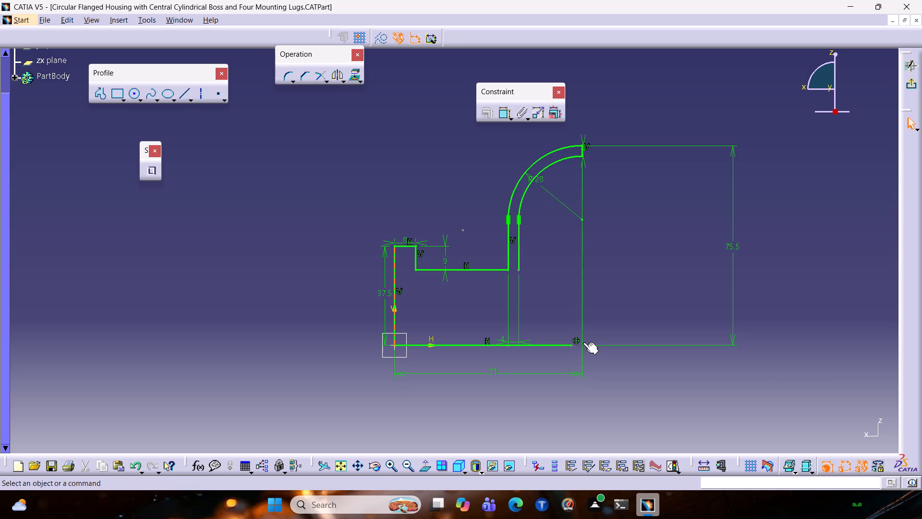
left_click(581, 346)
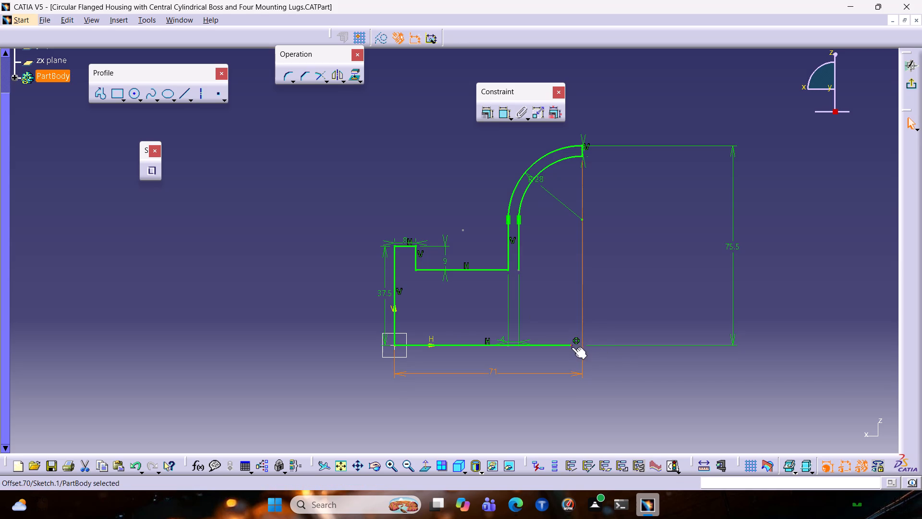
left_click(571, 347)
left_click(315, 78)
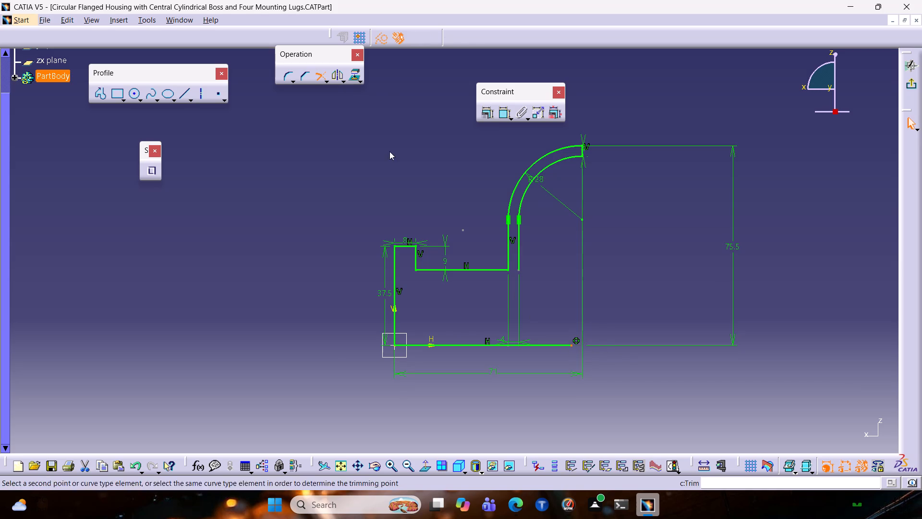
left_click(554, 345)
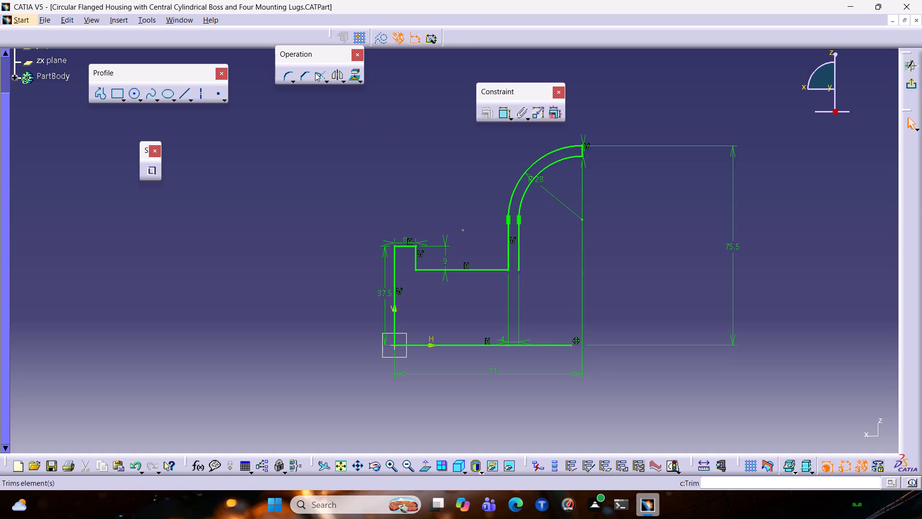
Extend the base line's far end with Trim until it lies directly below the arc wall's short end line.
left_click(315, 80)
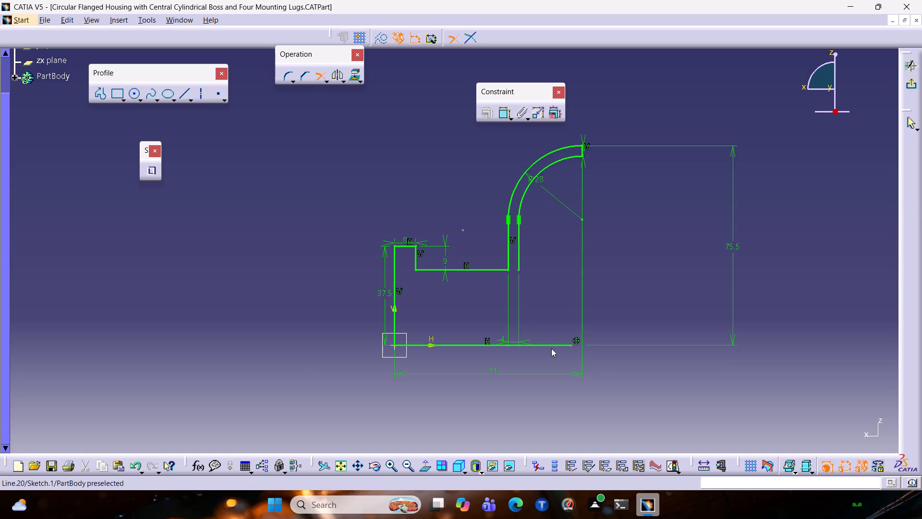
left_click(553, 344)
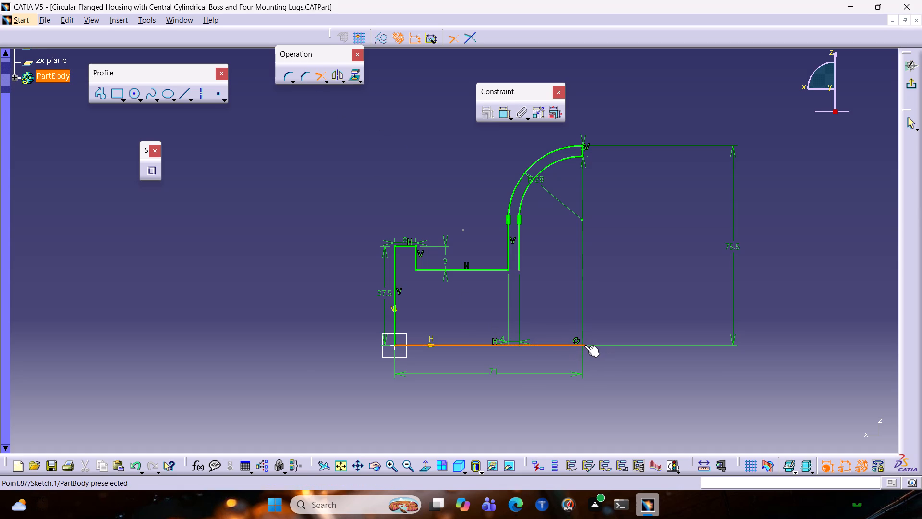
left_click(582, 345)
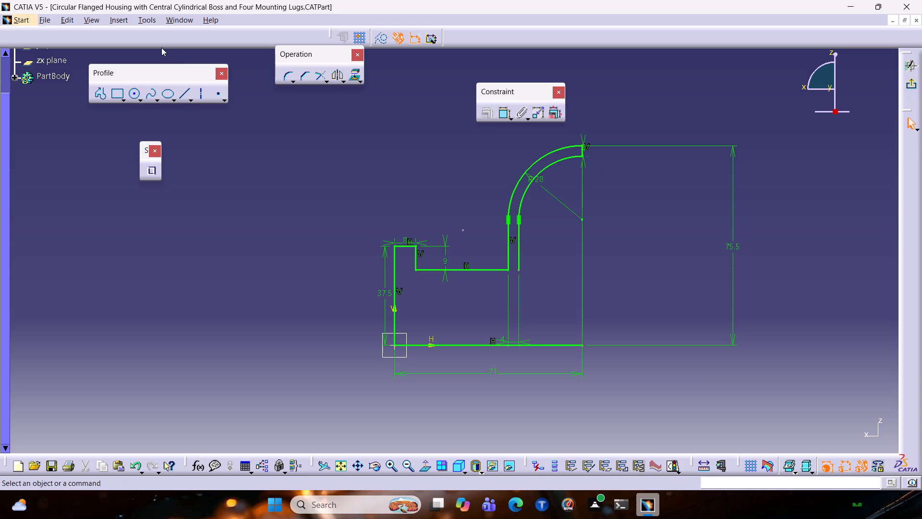
Draw a closing line about 71.5 mm long from the inner arc's upper end down to the base line's far endpoint.
left_click(486, 345)
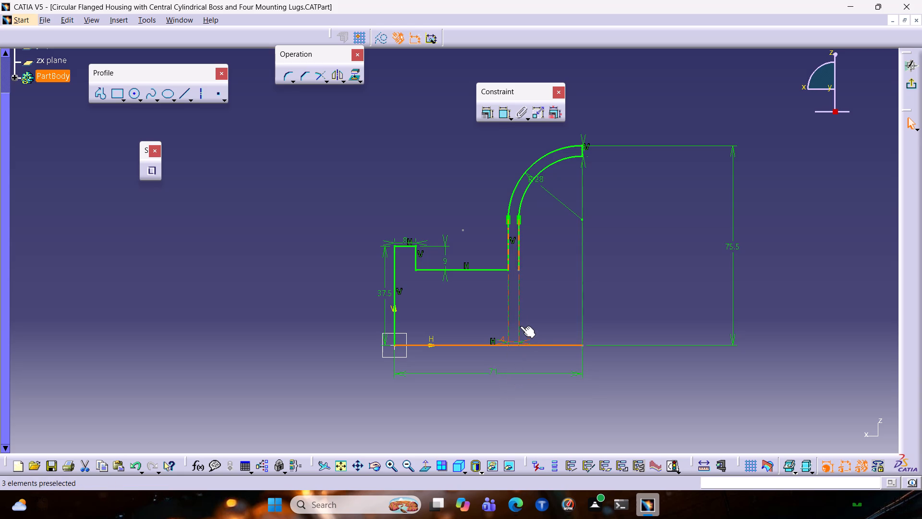
left_click(92, 92)
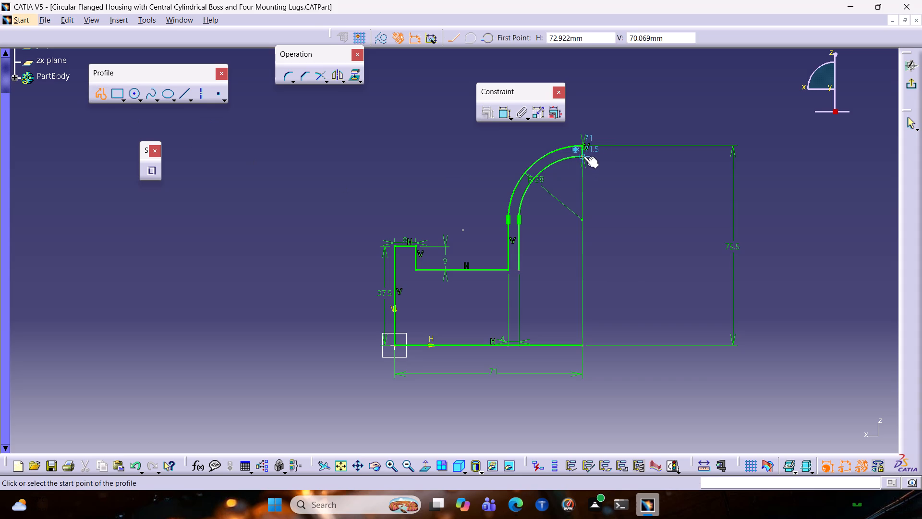
left_click(583, 155)
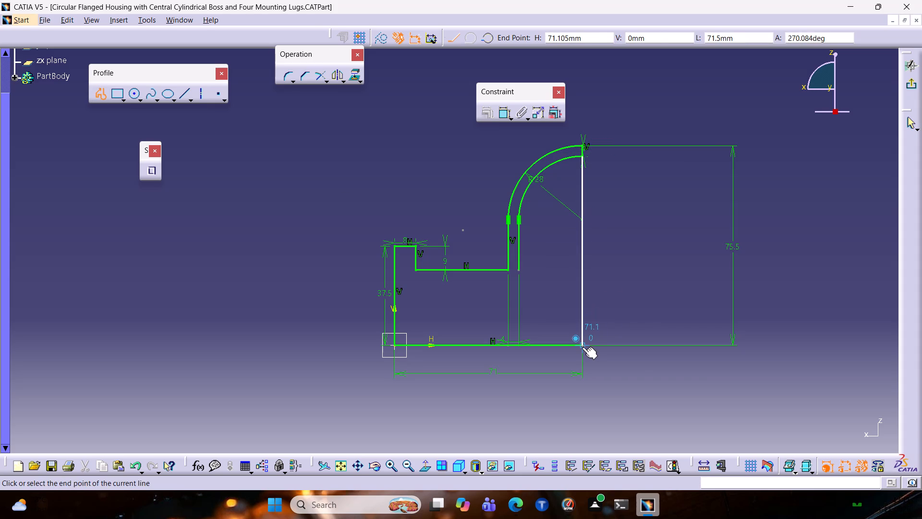
left_click(582, 347)
key("Escape")
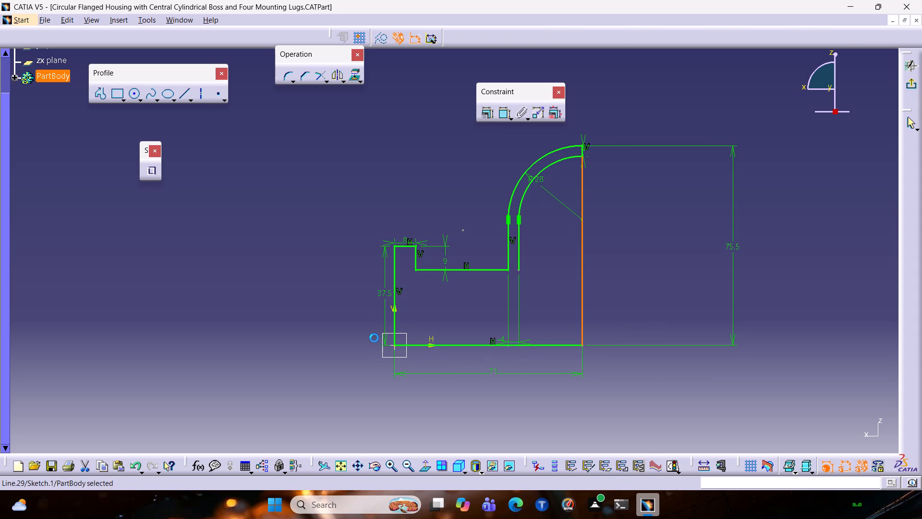
key("Escape")
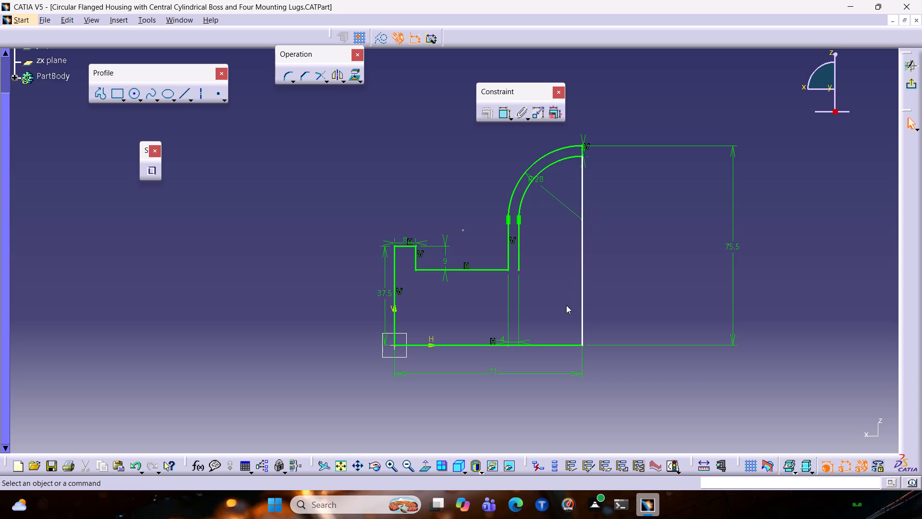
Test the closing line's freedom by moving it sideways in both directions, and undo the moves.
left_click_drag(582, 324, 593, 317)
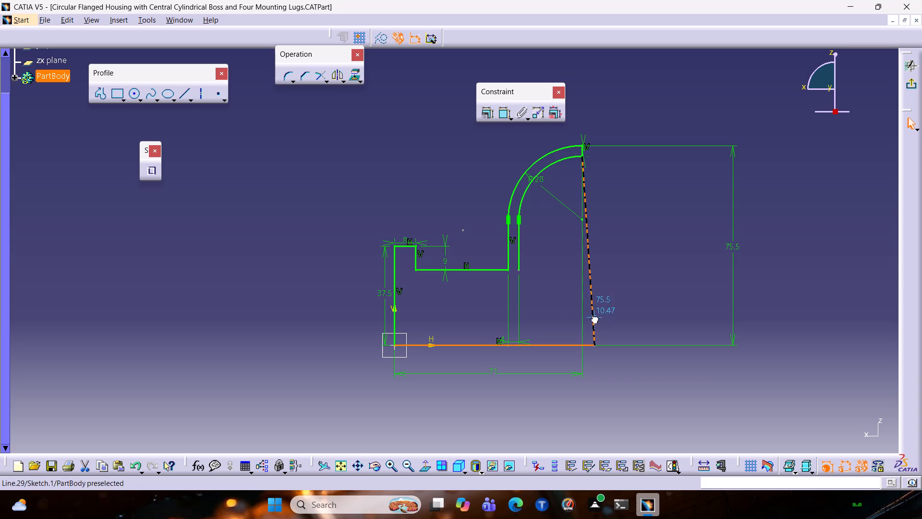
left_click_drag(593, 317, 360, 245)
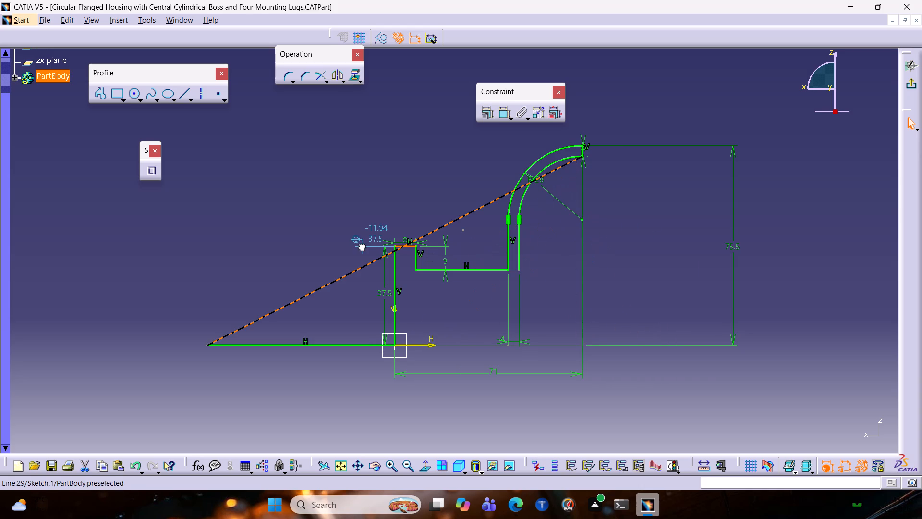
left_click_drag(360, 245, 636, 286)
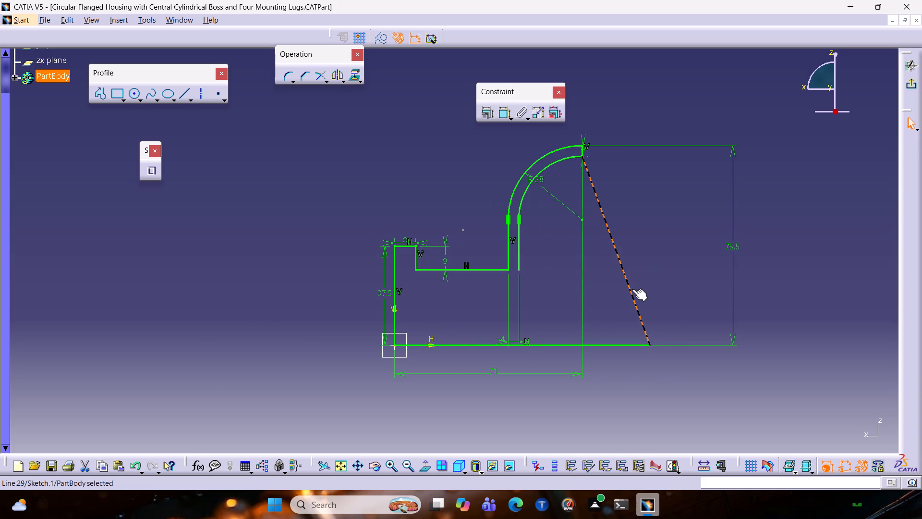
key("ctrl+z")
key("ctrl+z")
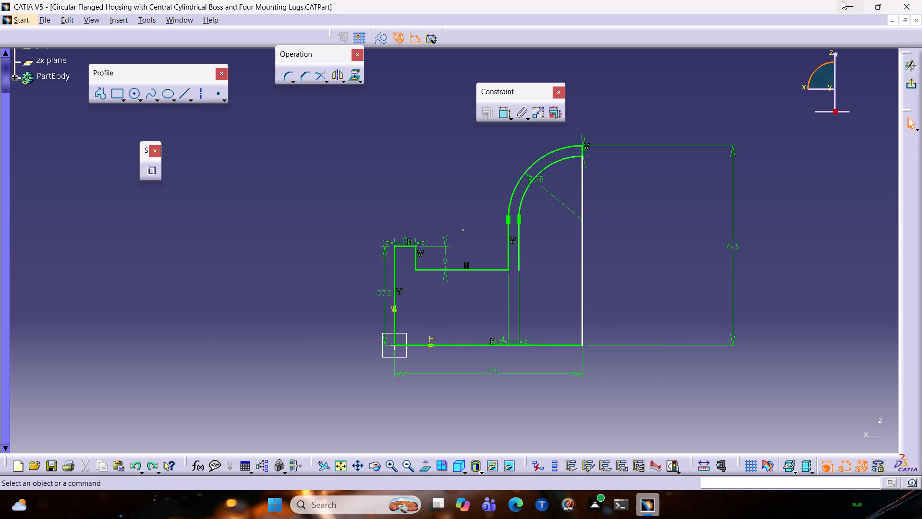
Dimension the length of the closing line between the inner arc's end and the base line, placing it beside the line.
left_click(584, 272)
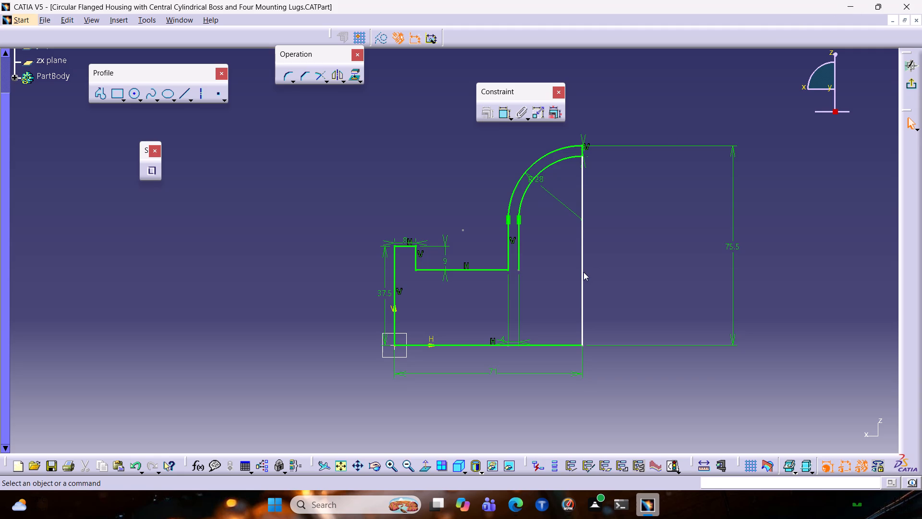
left_click(582, 271)
left_click(505, 117)
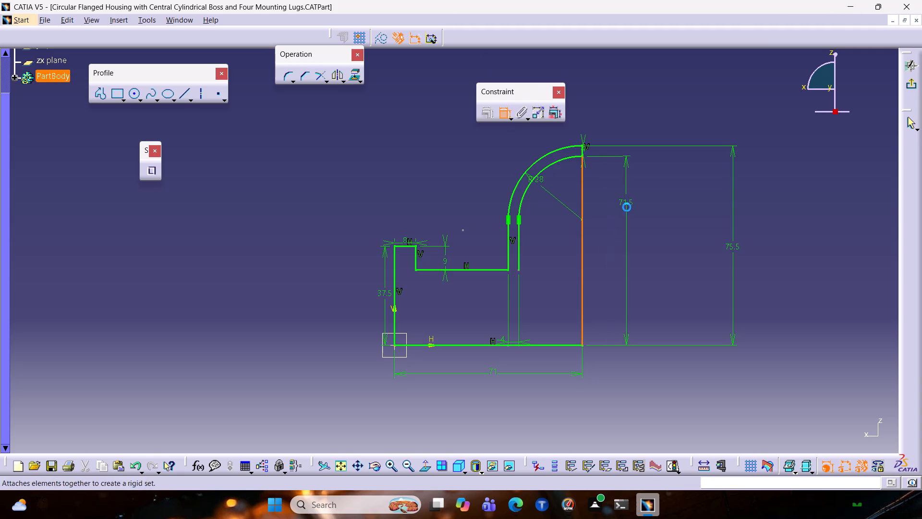
left_click(628, 210)
left_click(628, 211)
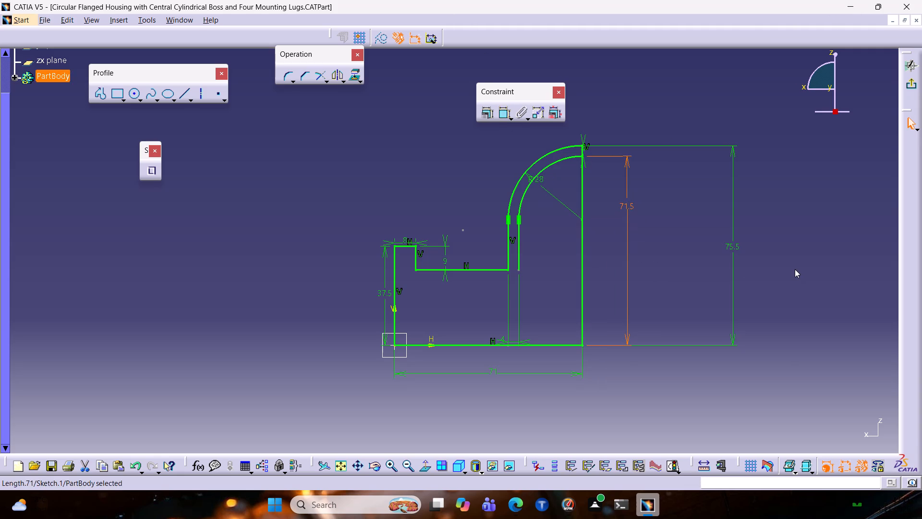
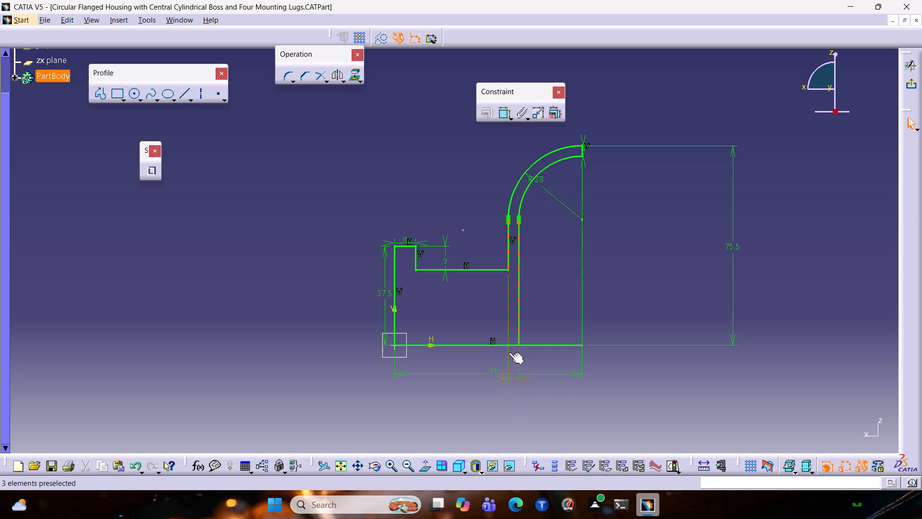
Pull the inner wall line's lower end off the base line, constrain that endpoint coincident with the base line, and exit the sketch.
left_click_drag(519, 334, 521, 324)
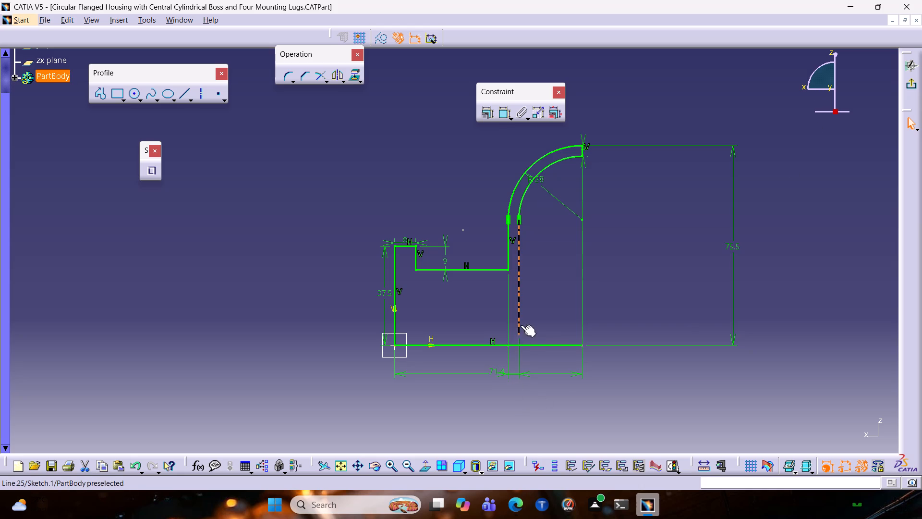
left_click(518, 334)
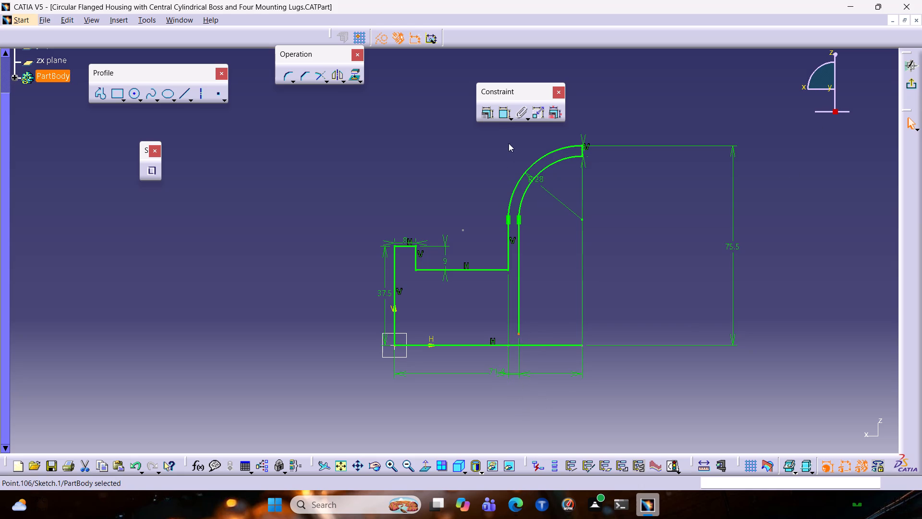
left_click(502, 112)
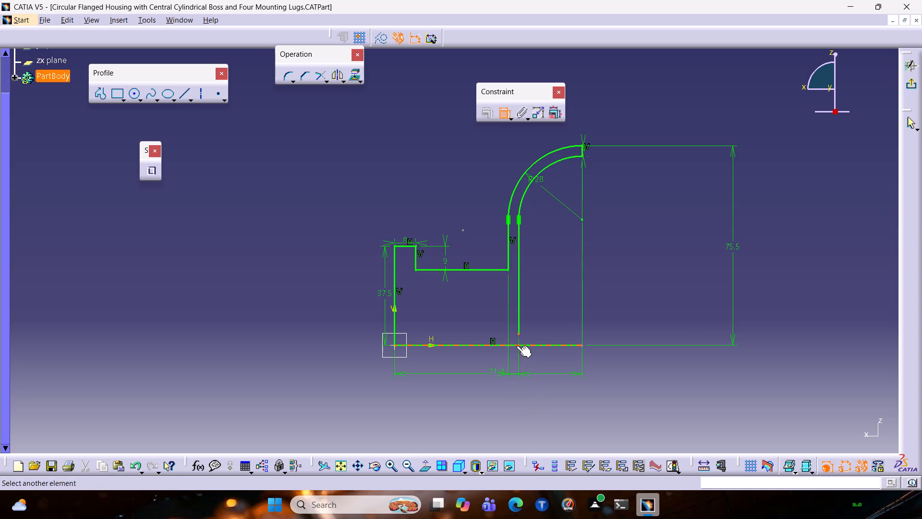
left_click(516, 346)
right_click(541, 321)
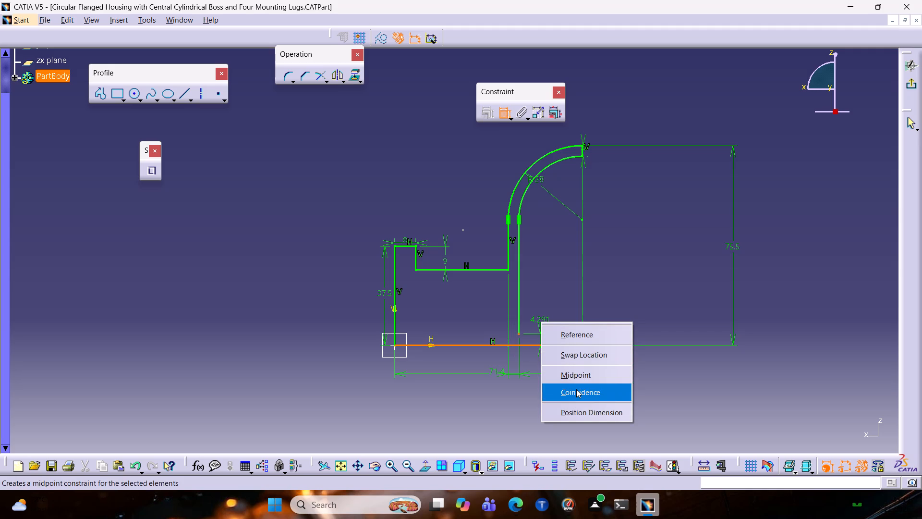
left_click(576, 389)
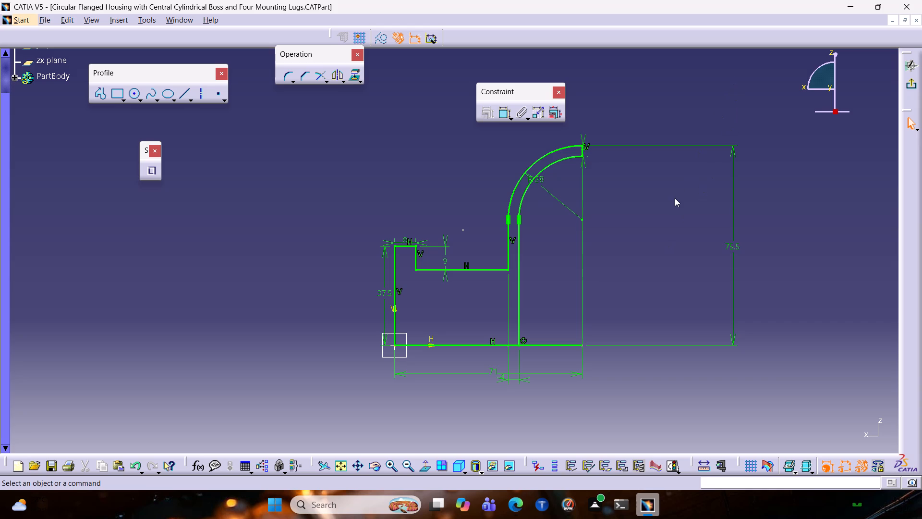
left_click(909, 83)
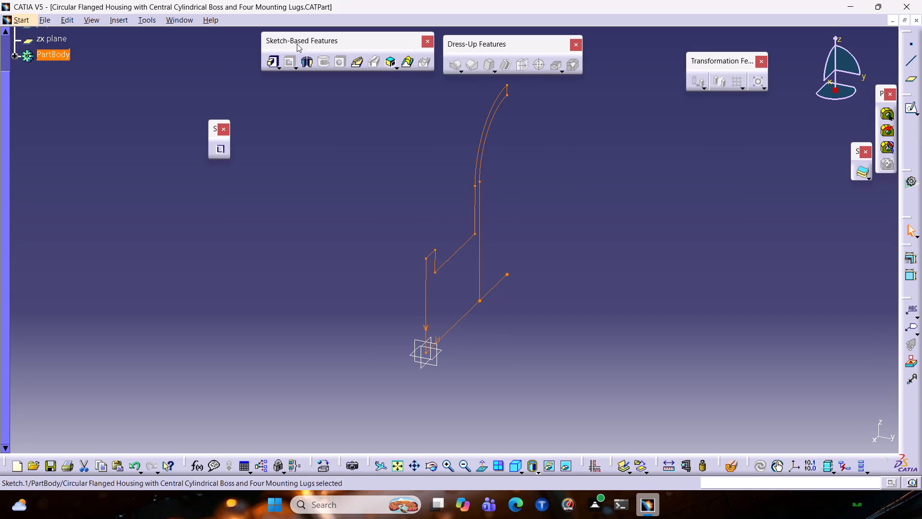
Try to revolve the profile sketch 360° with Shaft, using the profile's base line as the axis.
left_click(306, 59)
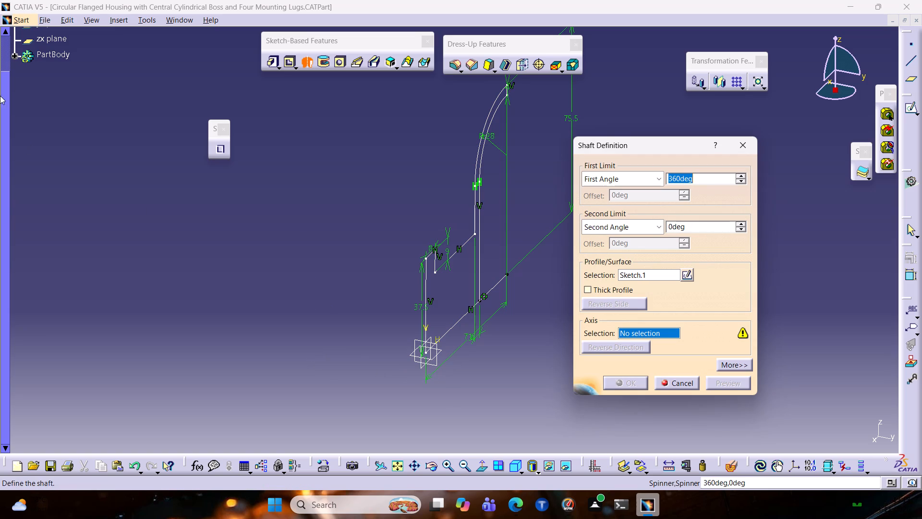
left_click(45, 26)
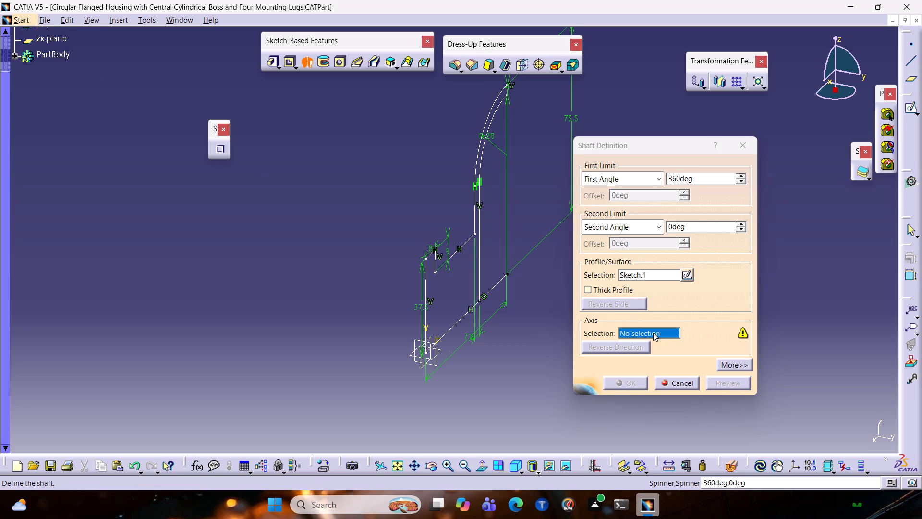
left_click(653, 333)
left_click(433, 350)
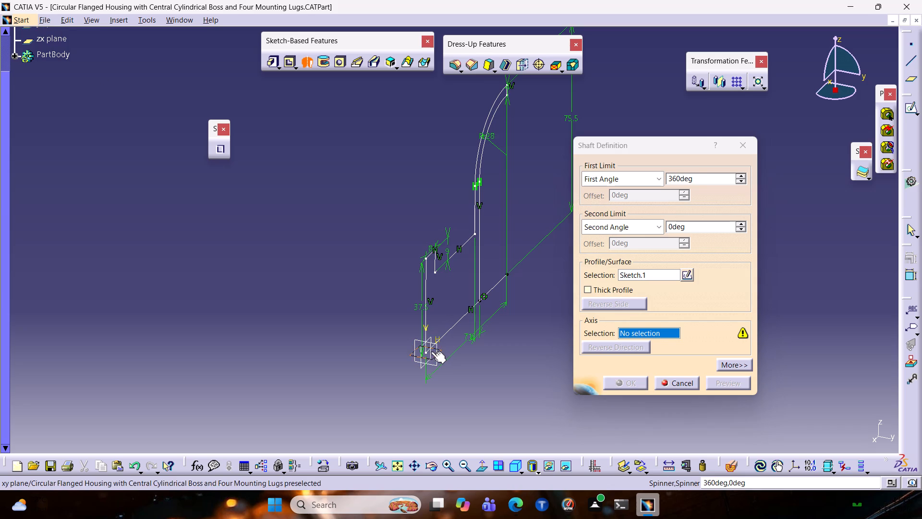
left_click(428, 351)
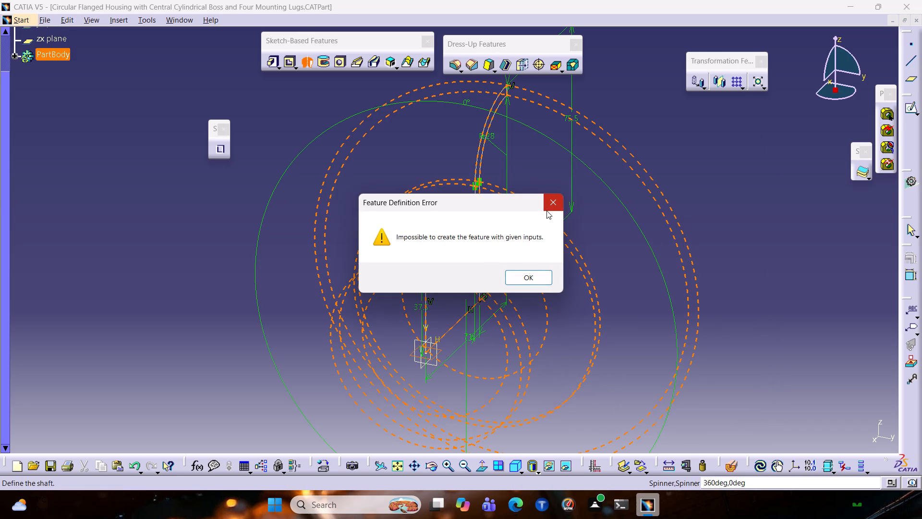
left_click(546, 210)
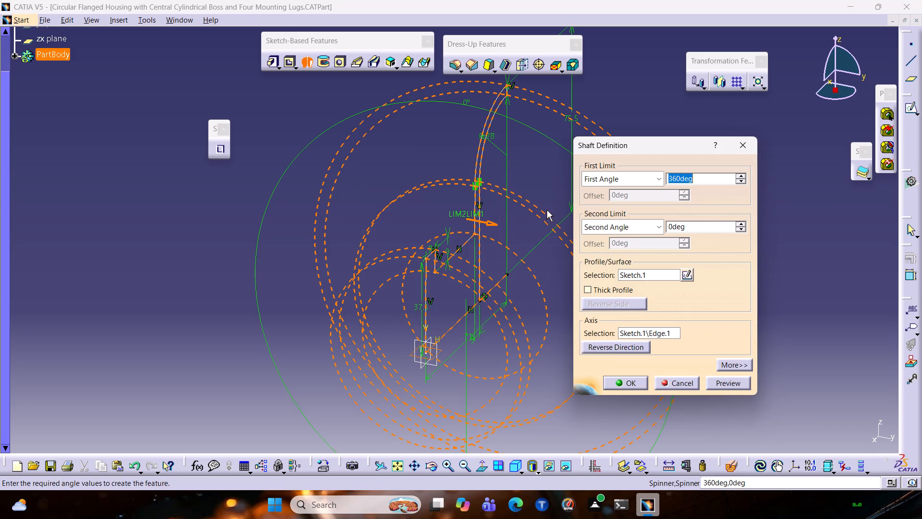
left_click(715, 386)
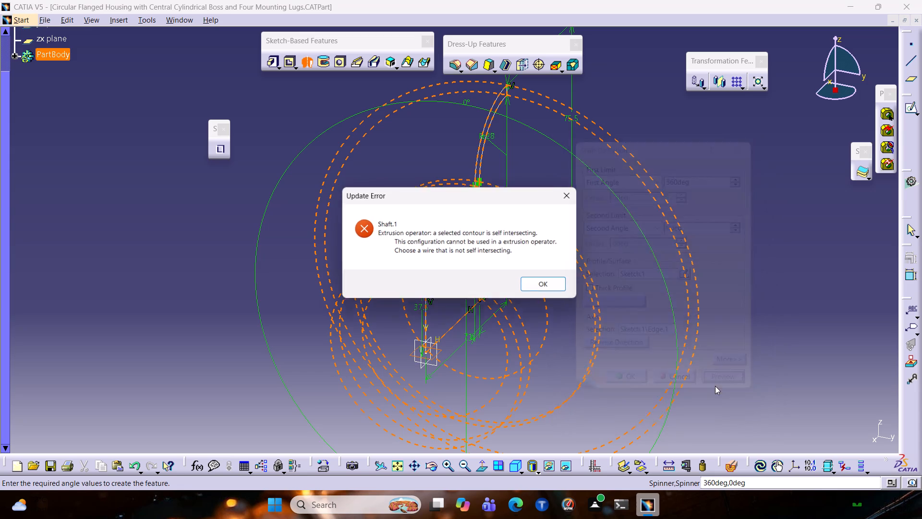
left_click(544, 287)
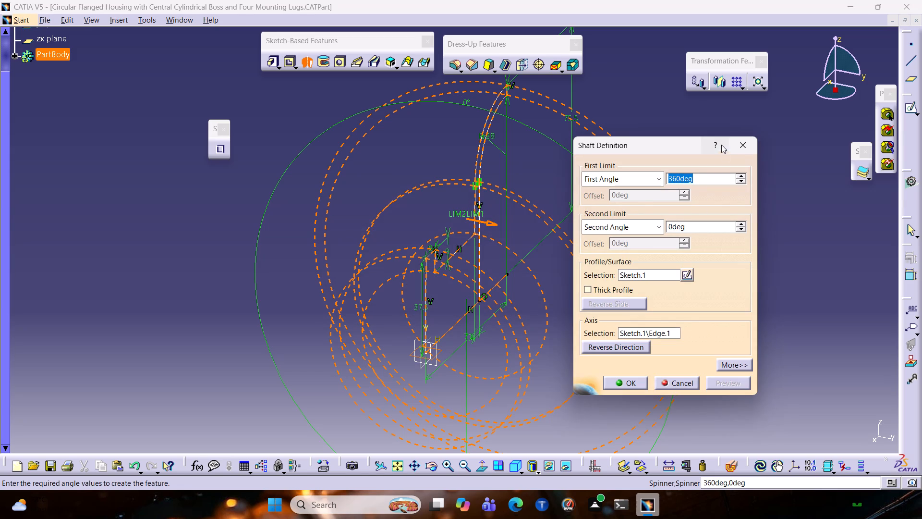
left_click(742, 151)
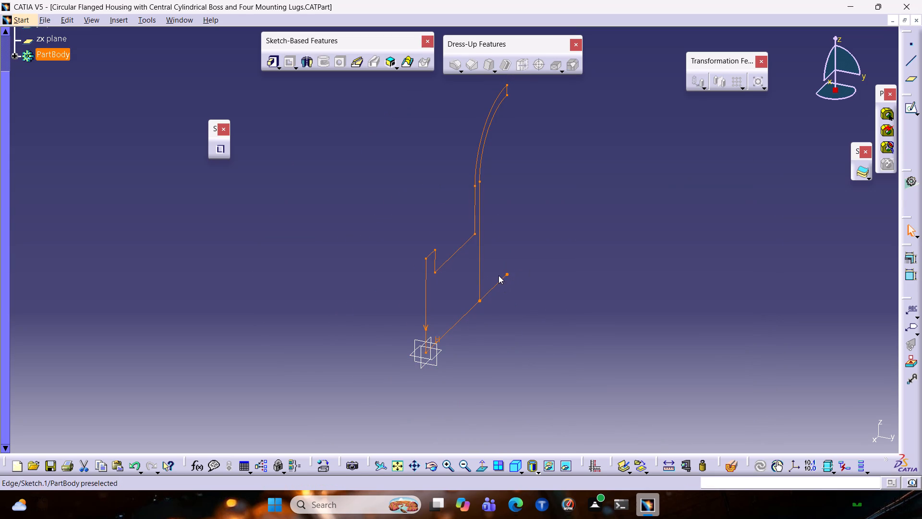
Reopen the profile sketch, remove the base line segment extending beyond the inner wall line with Quick Trim, and exit the sketch.
double_click(499, 278)
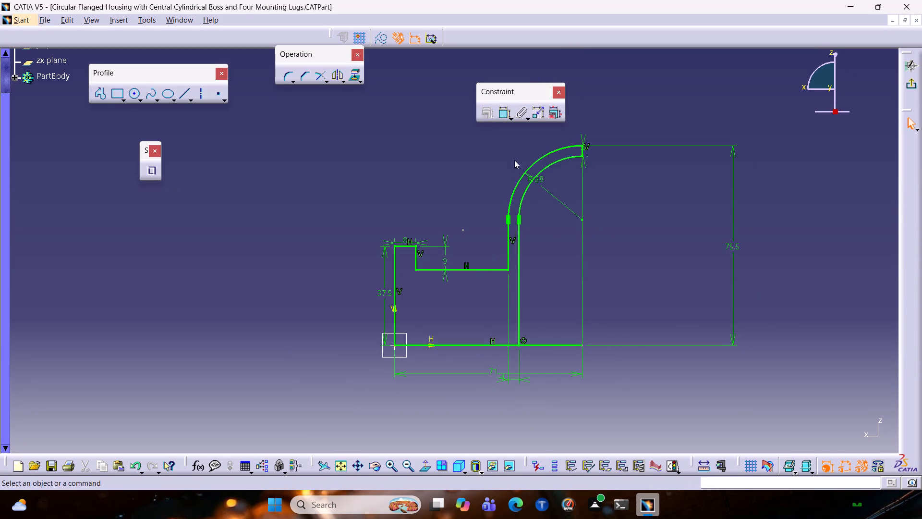
left_click(325, 81)
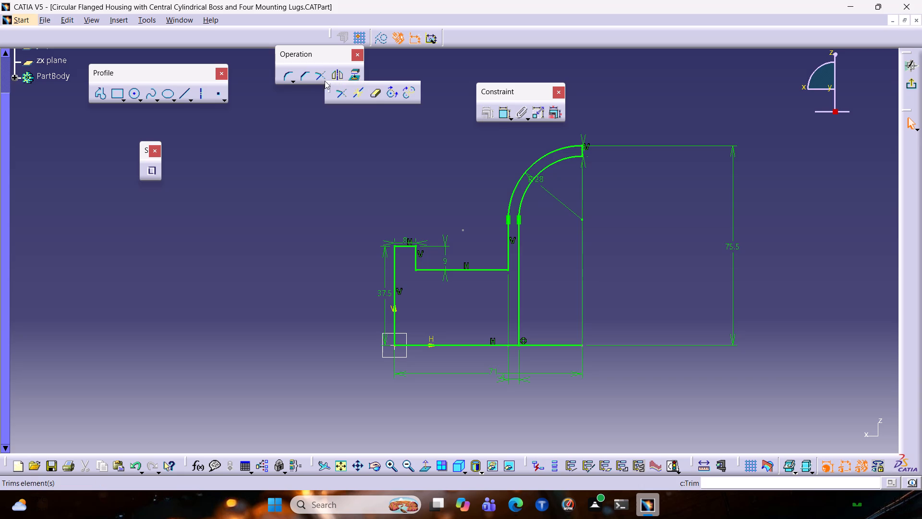
left_click(371, 90)
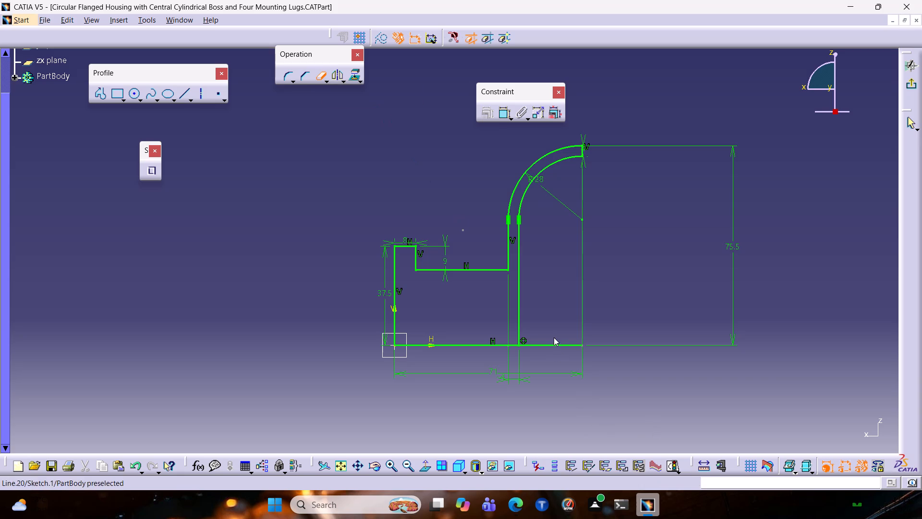
left_click(550, 346)
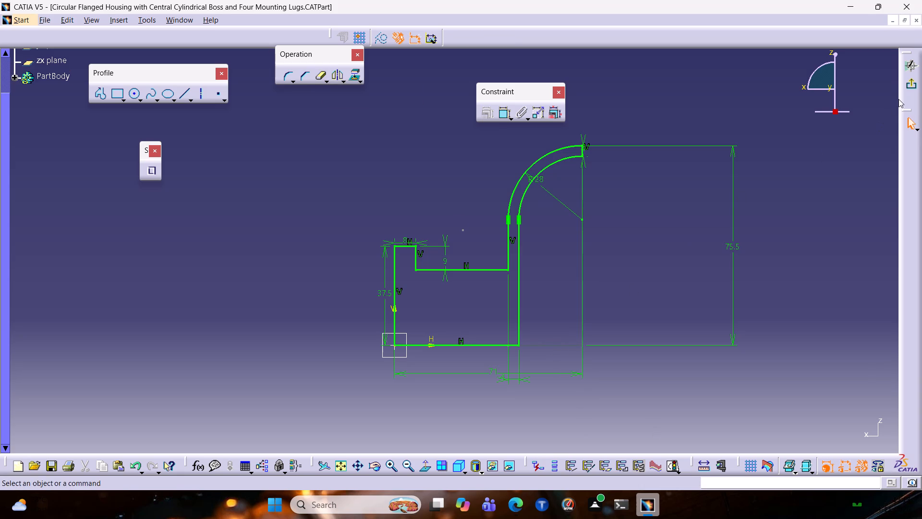
left_click(909, 86)
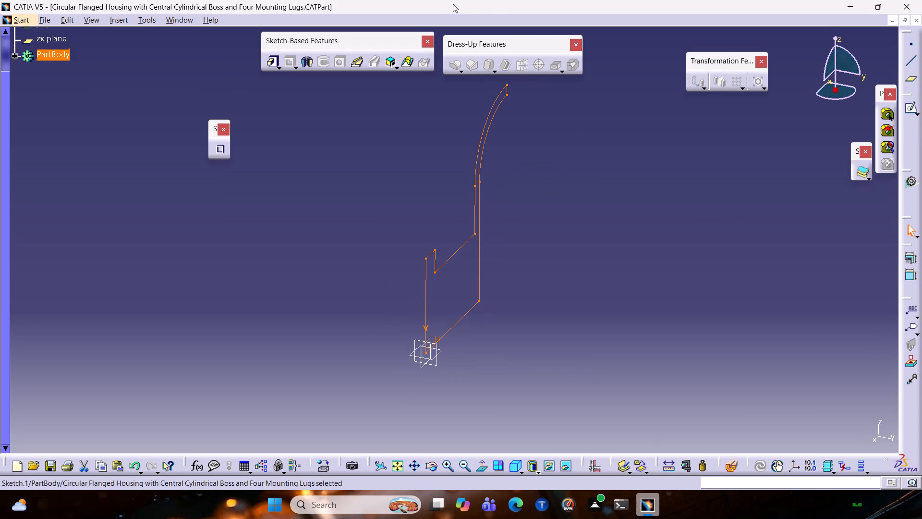
Revolve the closed profile 360° with Shaft about its vertical line through the origin, checking the preview from several angles.
left_click(304, 57)
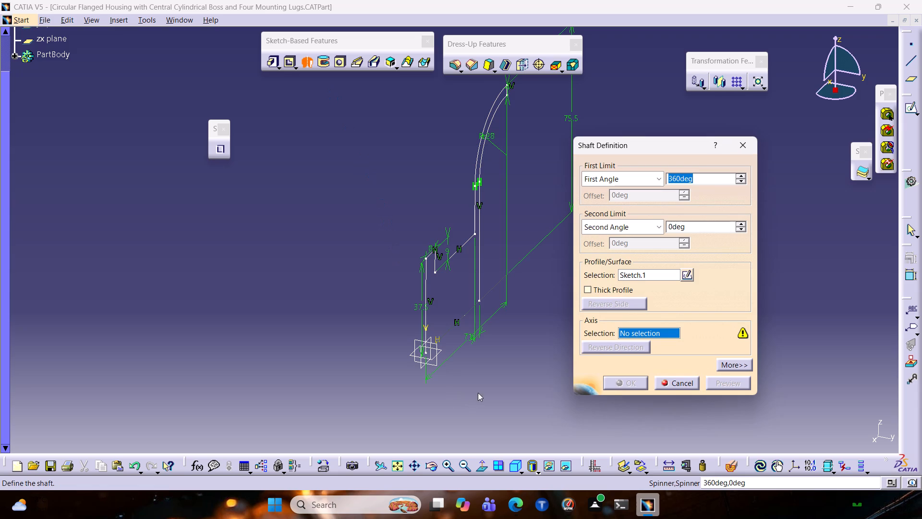
left_click(437, 349)
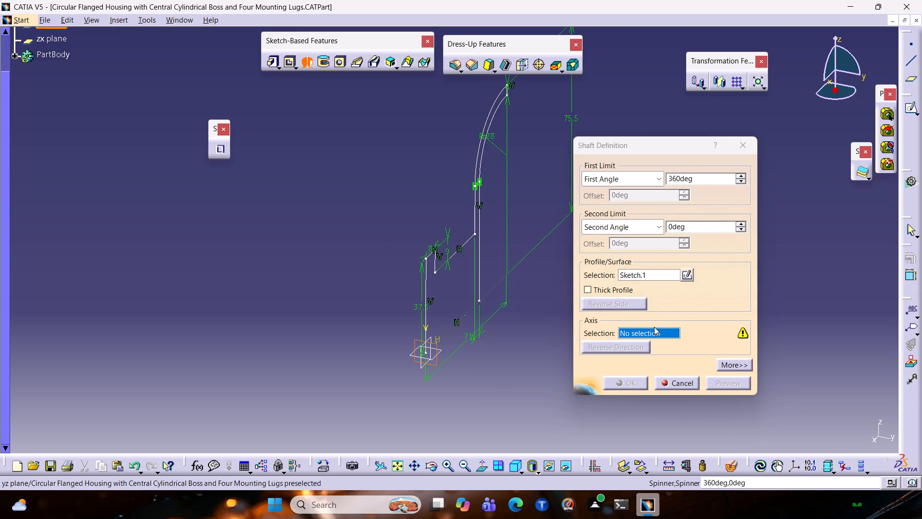
left_click(432, 358)
left_click(425, 300)
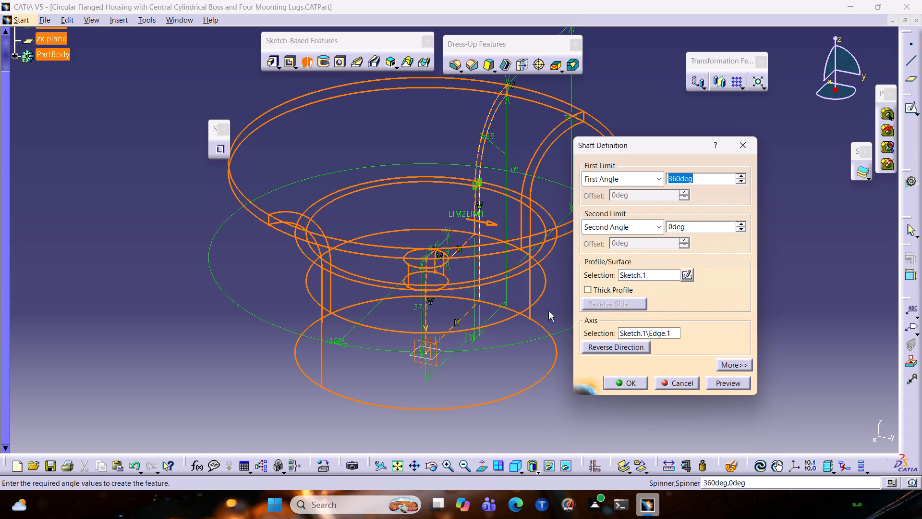
left_click(719, 383)
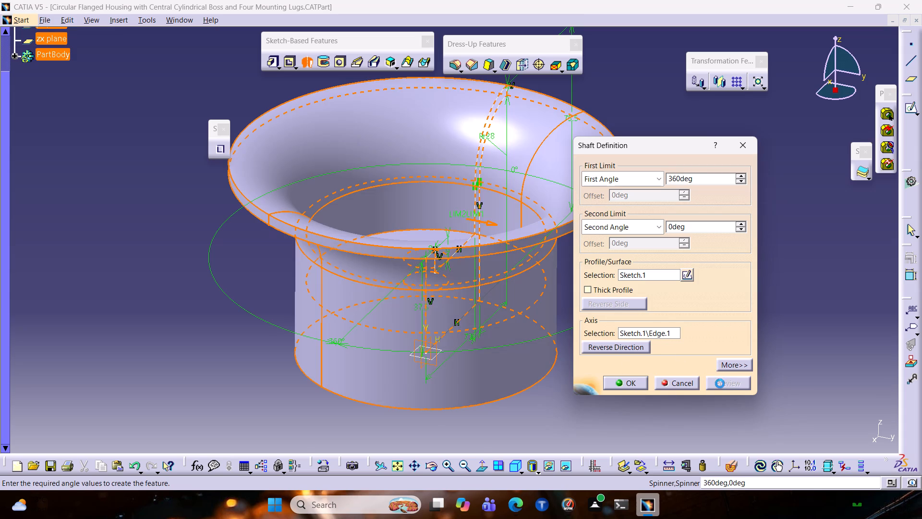
middle_click_drag(437, 452, 169, 403)
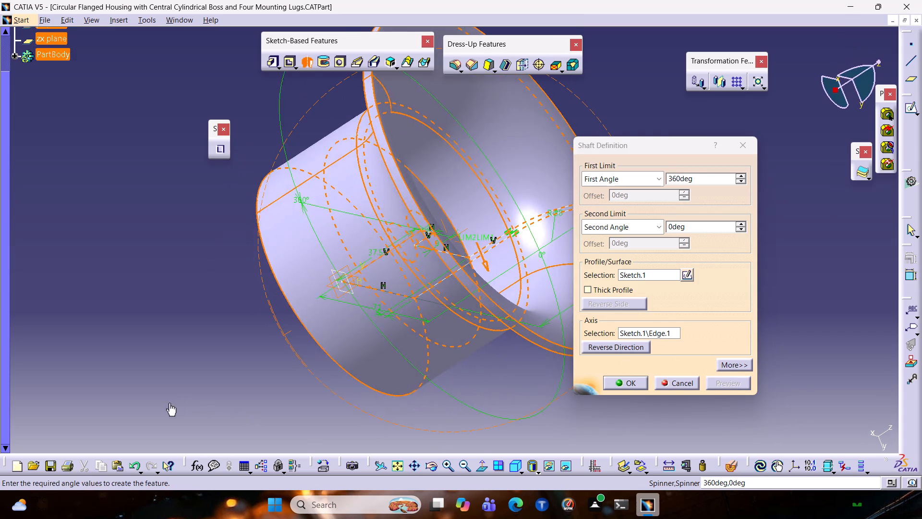
middle_click_drag(169, 403, 432, 351)
scroll(432, 351, "up", 1)
middle_click_drag(442, 338, 373, 466)
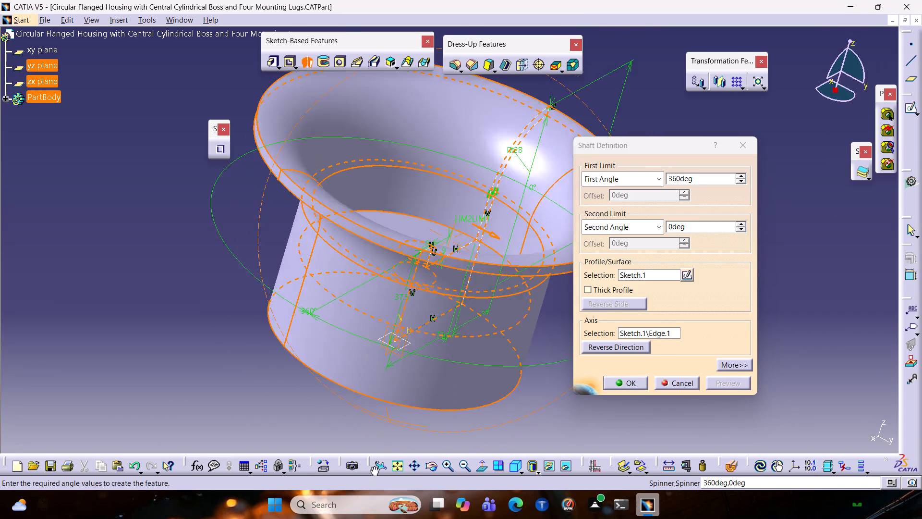
middle_click_drag(373, 466, 388, 404)
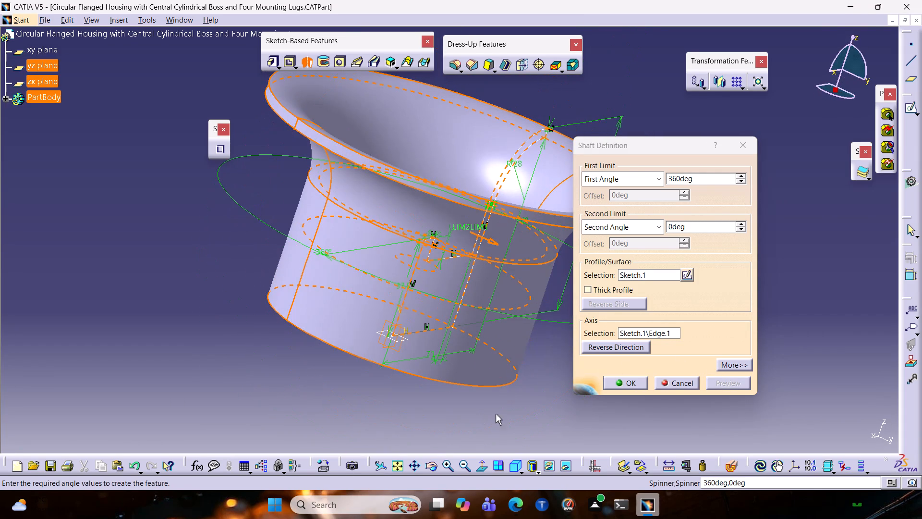
middle_click_drag(539, 378, 259, 418)
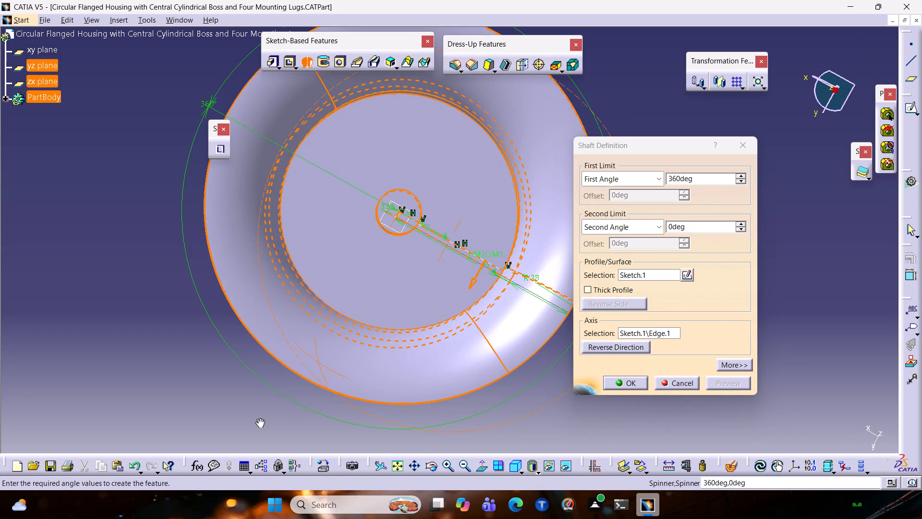
middle_click_drag(259, 418, 258, 418)
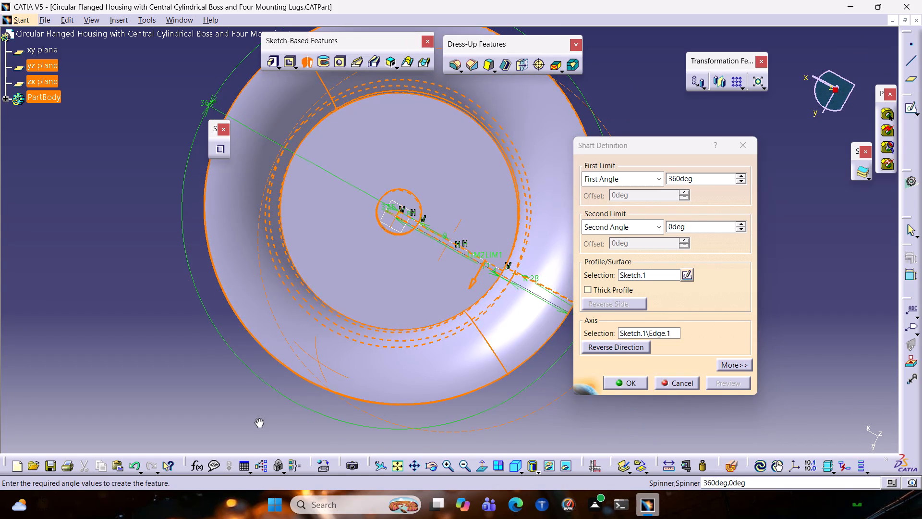
middle_click_drag(258, 418, 241, 440)
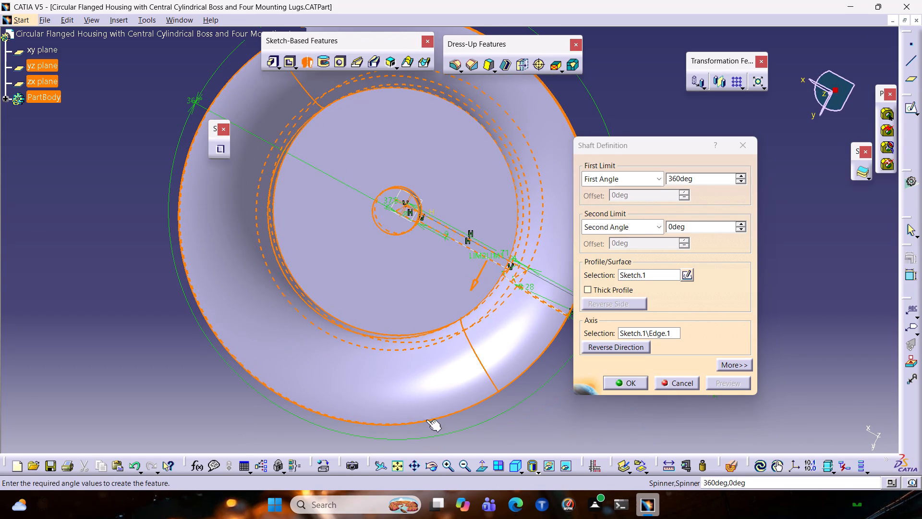
left_click(612, 387)
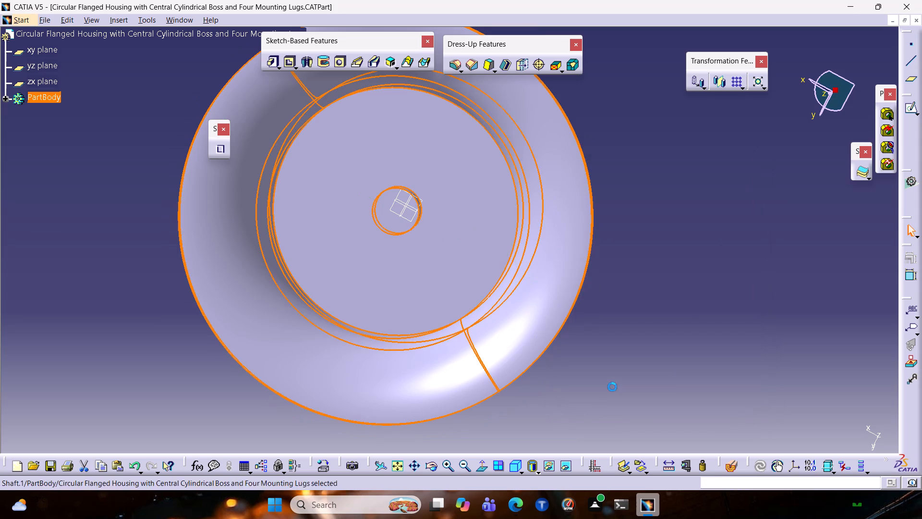
left_click(600, 410)
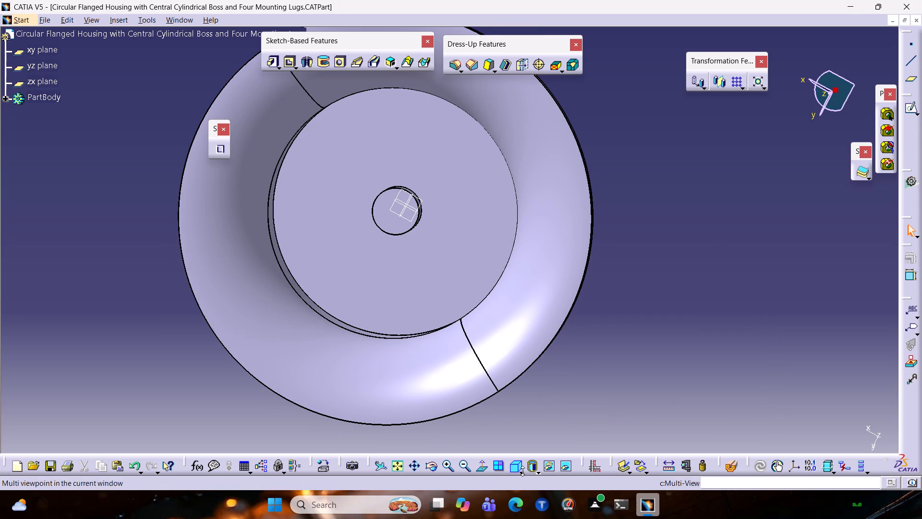
Examine the revolved housing in the standard front and top views and from an angle toward the central boss.
left_click(519, 470)
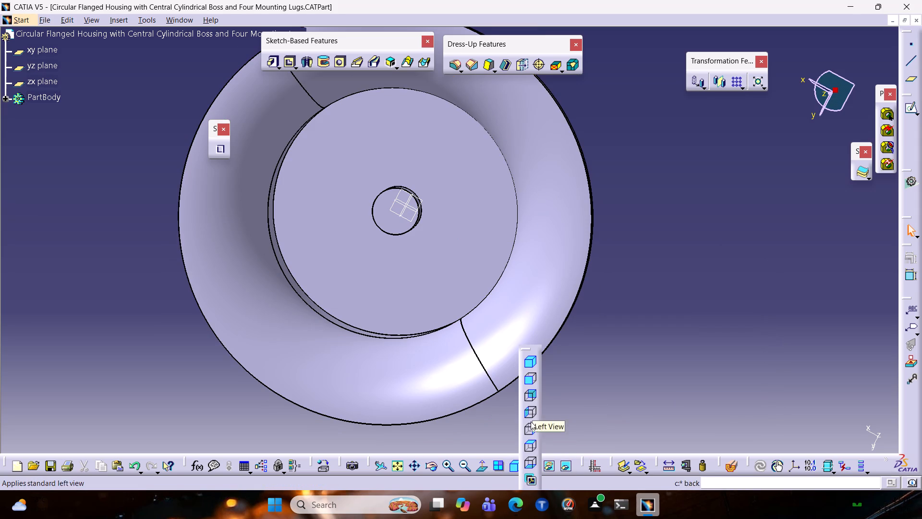
left_click(529, 379)
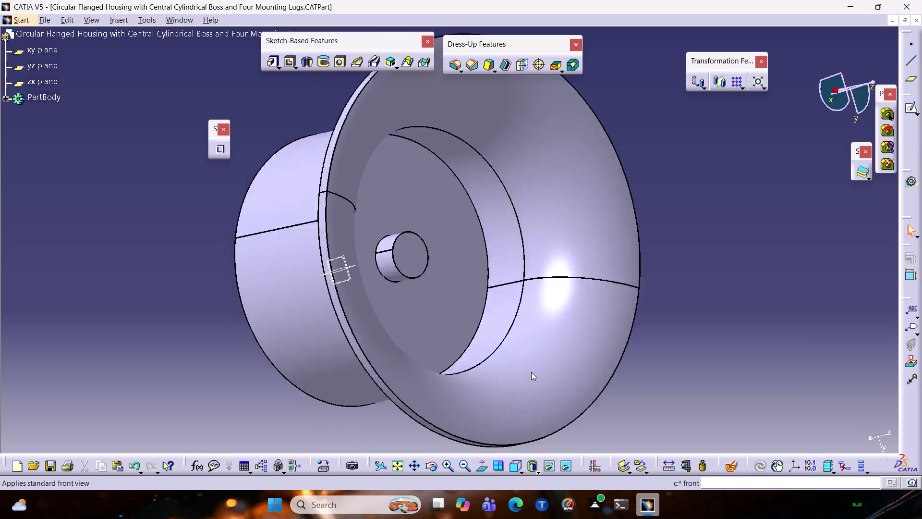
left_click(518, 468)
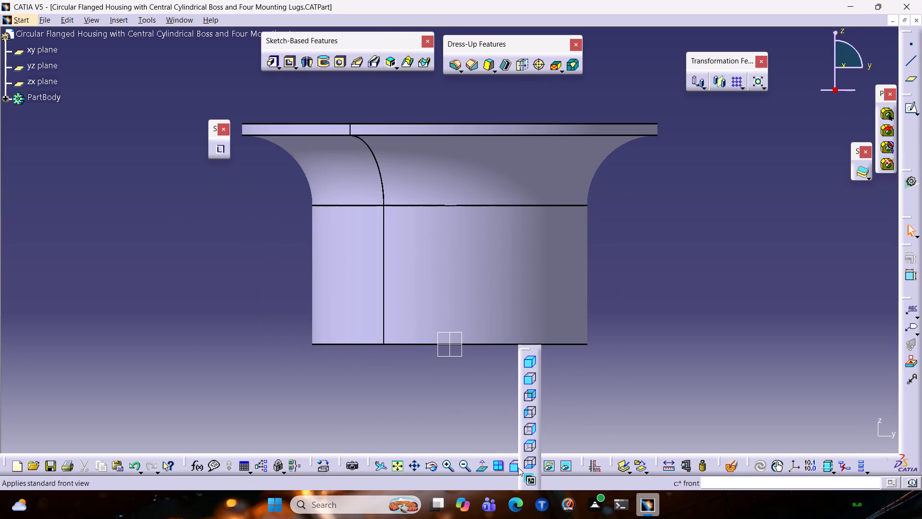
left_click(532, 447)
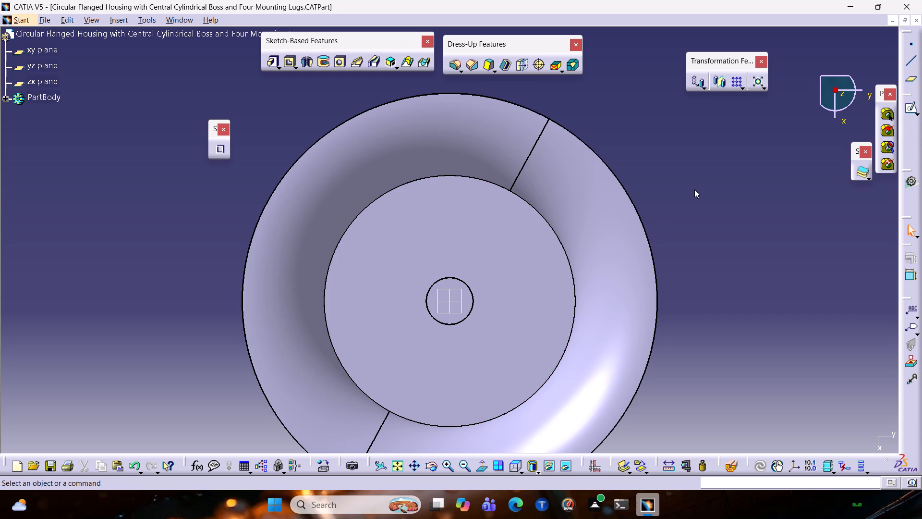
middle_click_drag(697, 315, 695, 242)
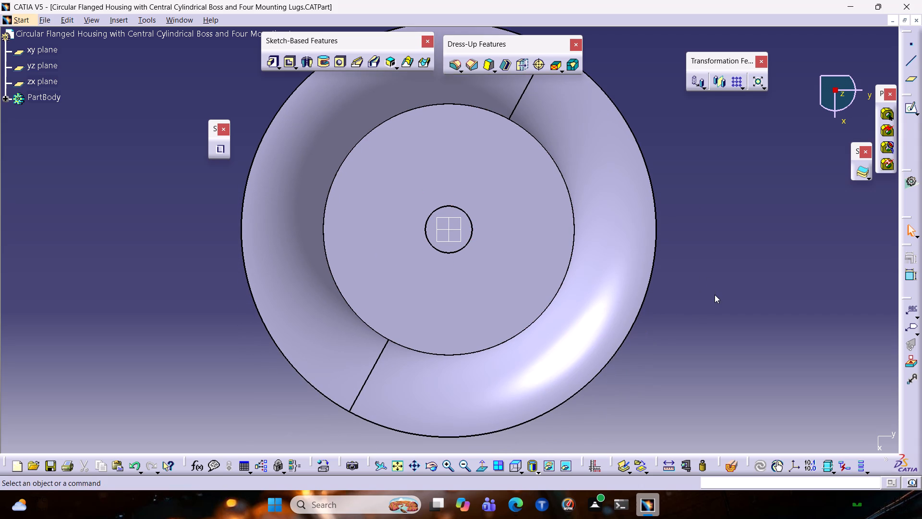
middle_click_drag(714, 327, 546, 292)
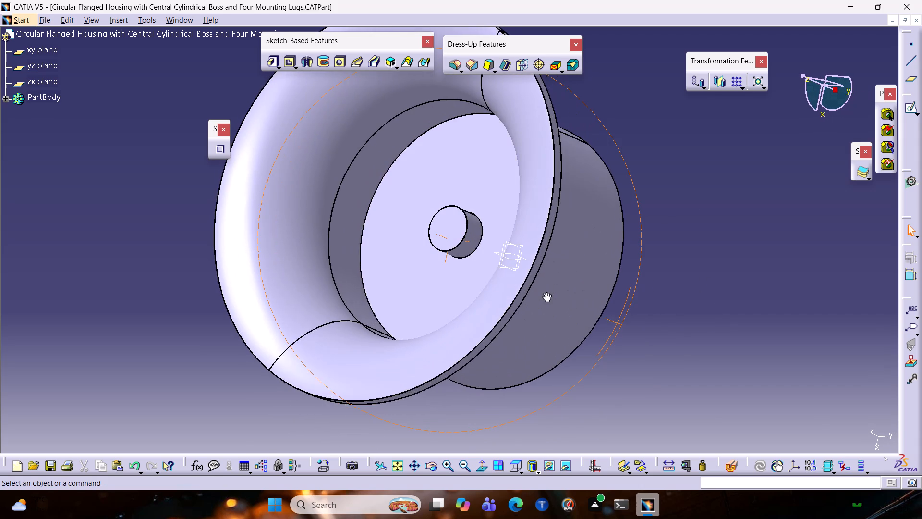
middle_click_drag(546, 292, 627, 307)
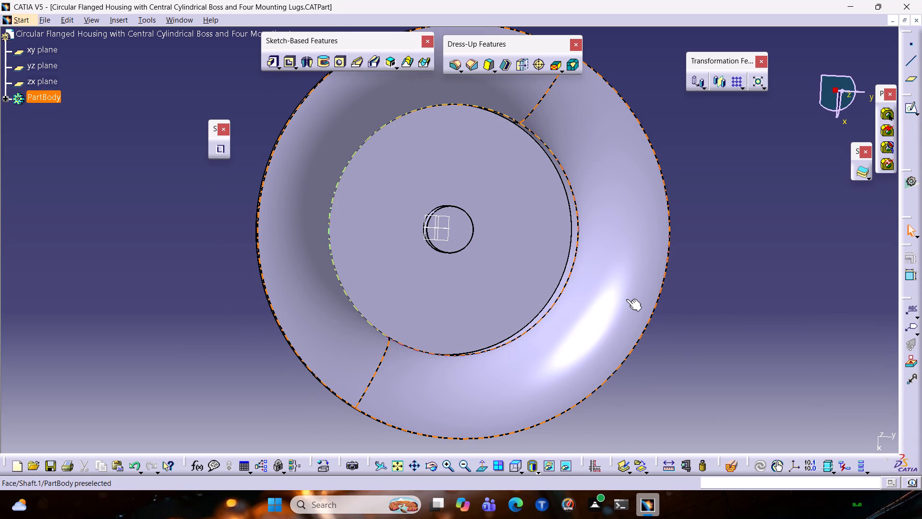
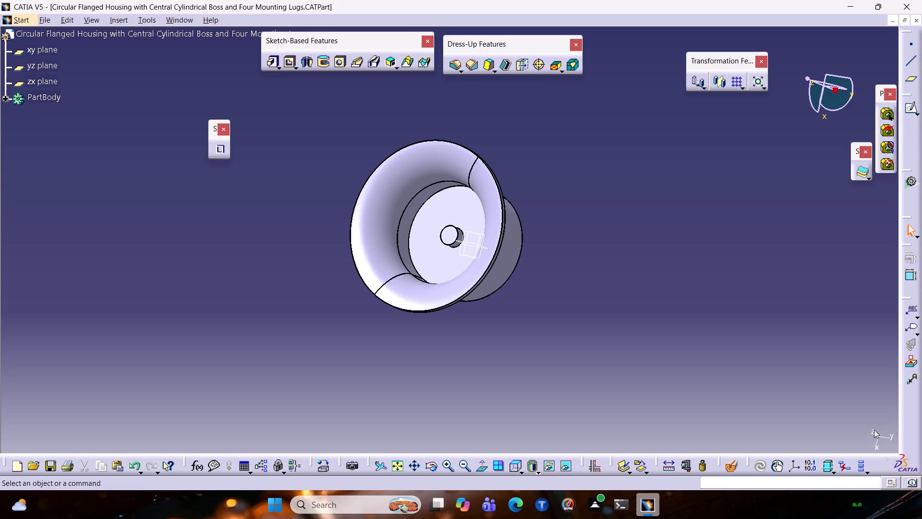
Examine the revolved housing from the boss end and the side, and review its Shaft definition without changes.
scroll(874, 430, "up", 1)
middle_click_drag(551, 275, 266, 251)
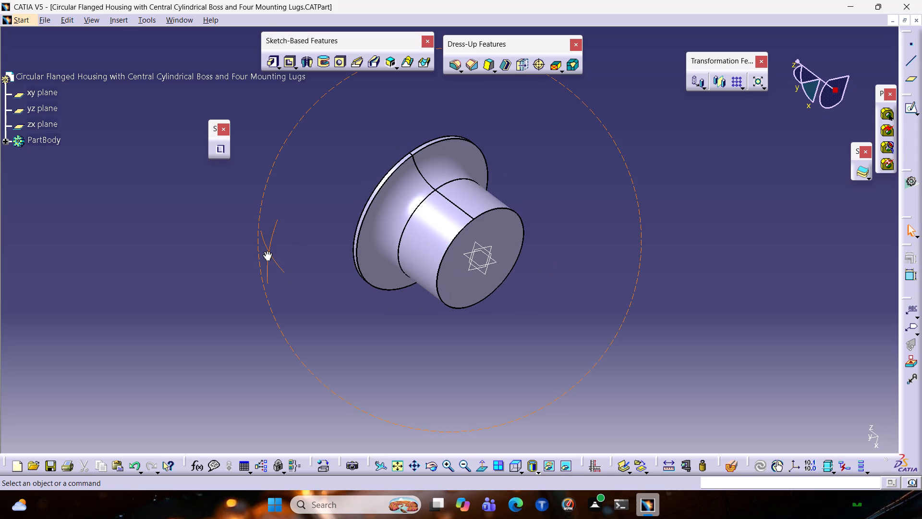
middle_click_drag(266, 251, 264, 250)
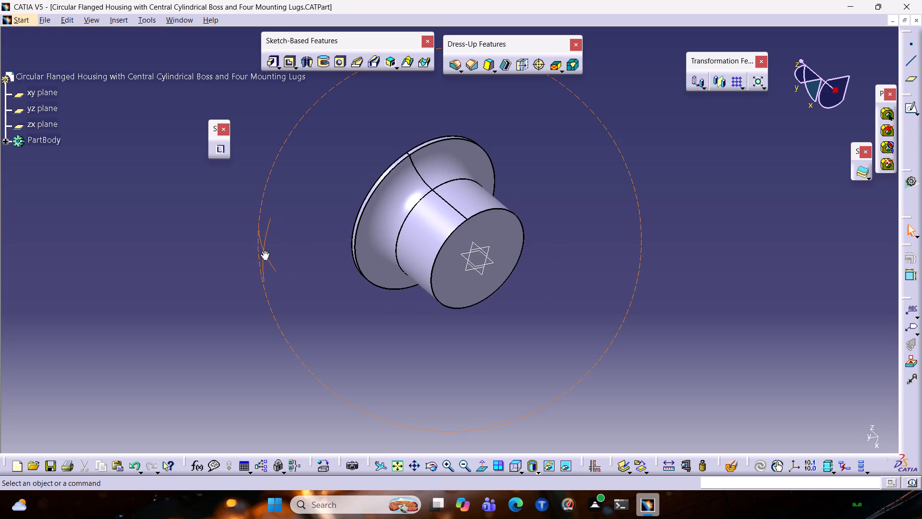
middle_click_drag(264, 250, 404, 371)
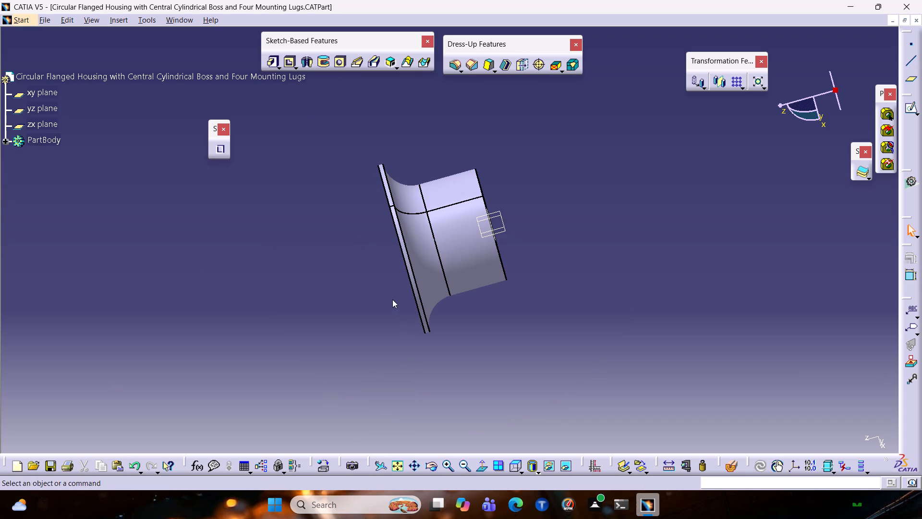
double_click(406, 254)
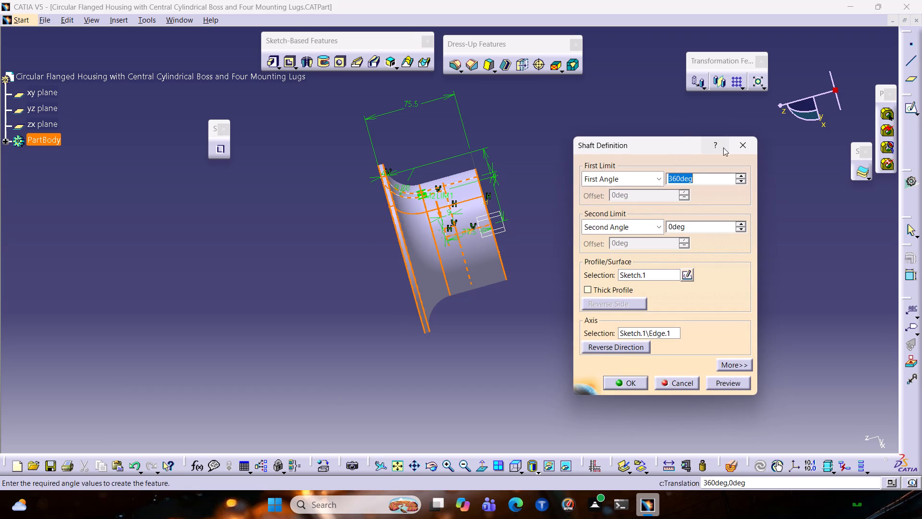
left_click(738, 144)
Reopen the shaft's profile sketch, inspect its outline and dimensions in the normal view, and exit the sketch.
left_click(10, 136)
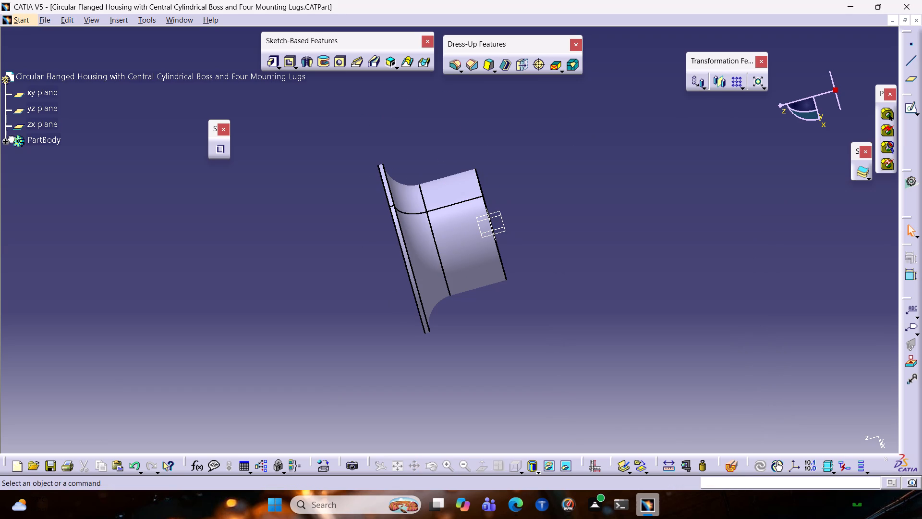
left_click(4, 140)
double_click(61, 166)
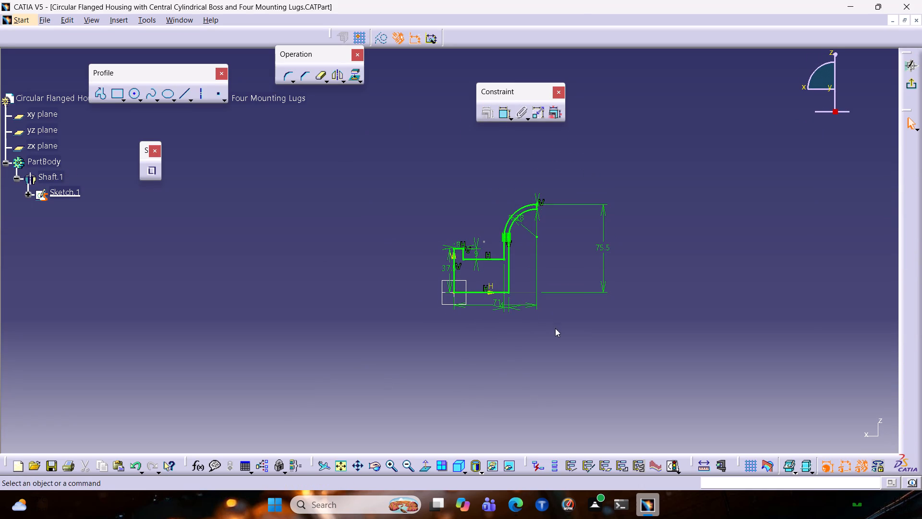
middle_click_drag(554, 341, 678, 261, "ctrl")
left_click_drag(655, 269, 678, 261, "ctrl")
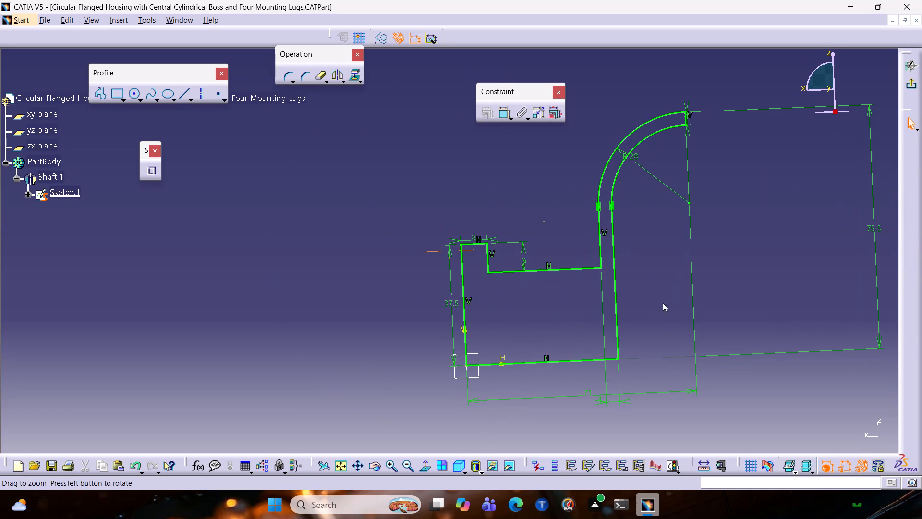
left_click(422, 469)
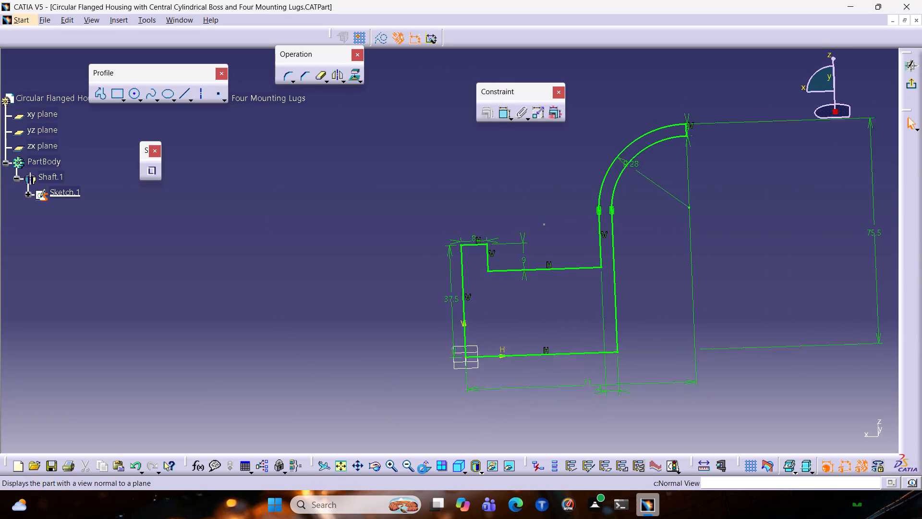
left_click(422, 469)
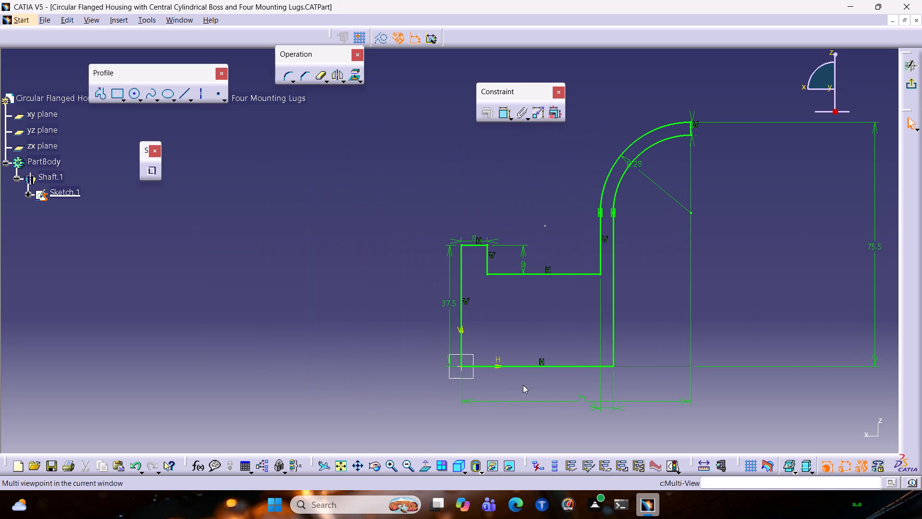
middle_click_drag(674, 236, 573, 288)
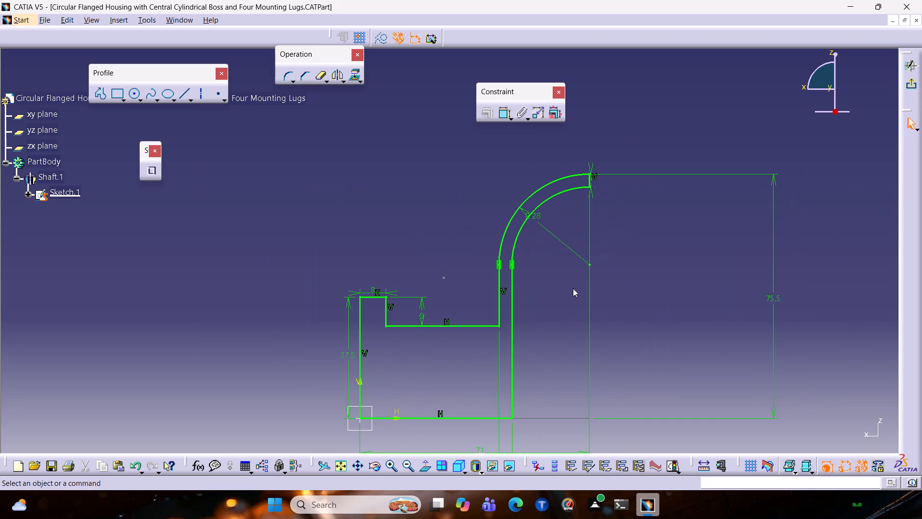
left_click(909, 83)
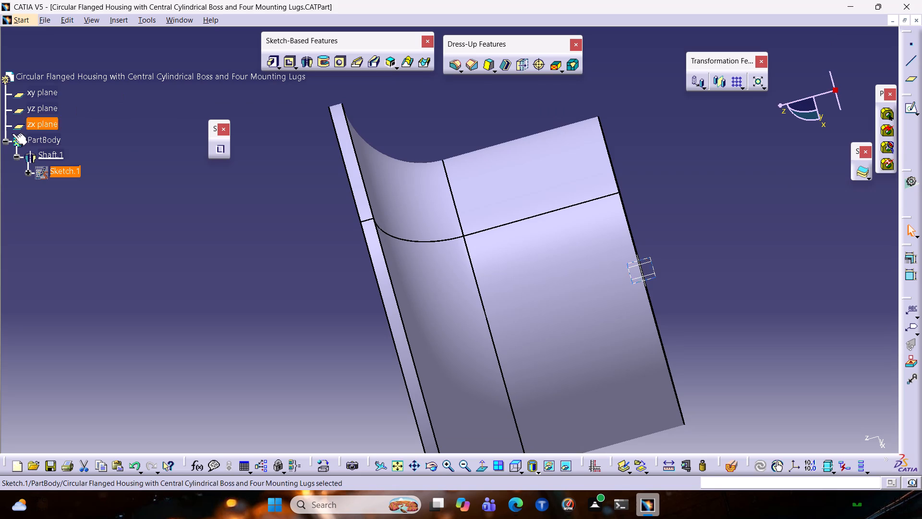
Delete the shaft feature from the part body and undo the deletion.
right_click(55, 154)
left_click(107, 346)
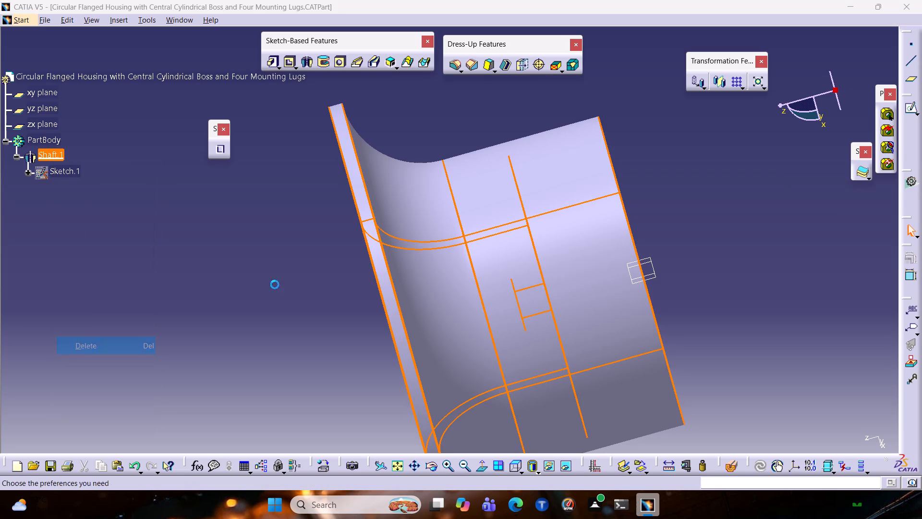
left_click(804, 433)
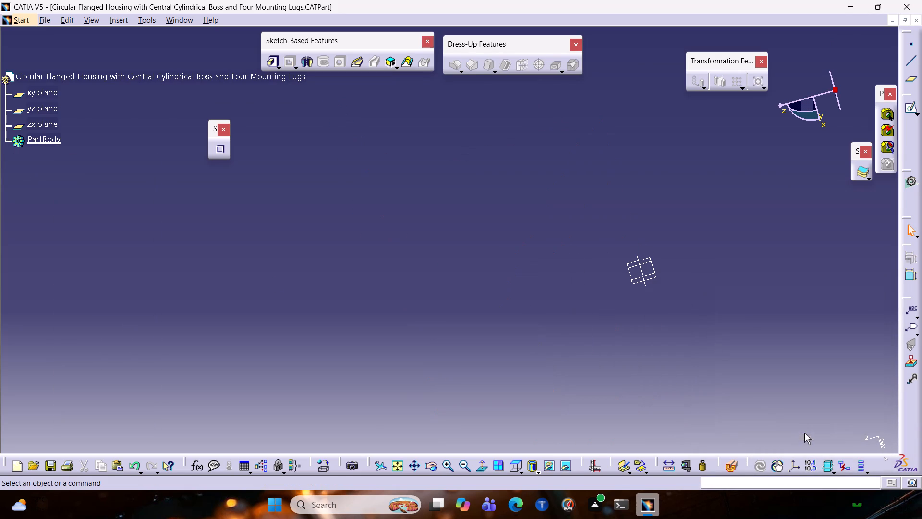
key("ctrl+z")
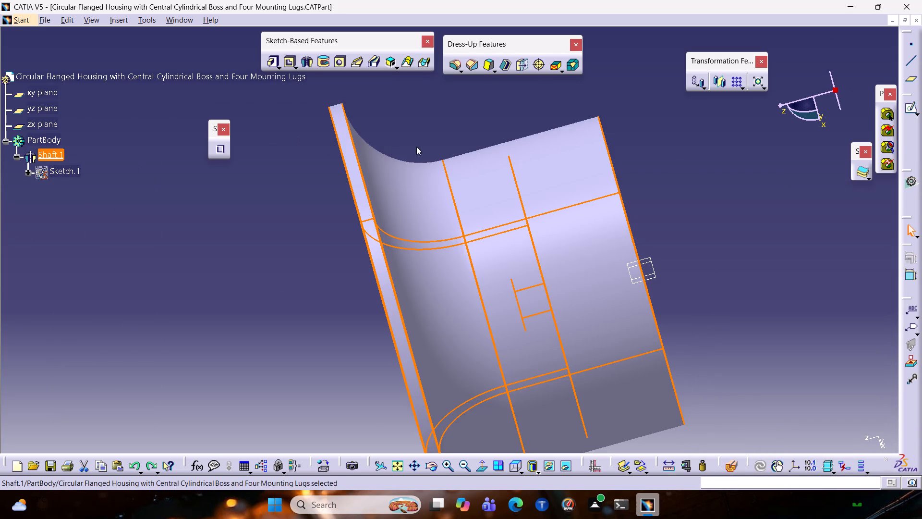
Examine the revolved housing from several angles, checking its Shaft definition and its profile sketch against the body.
double_click(438, 186)
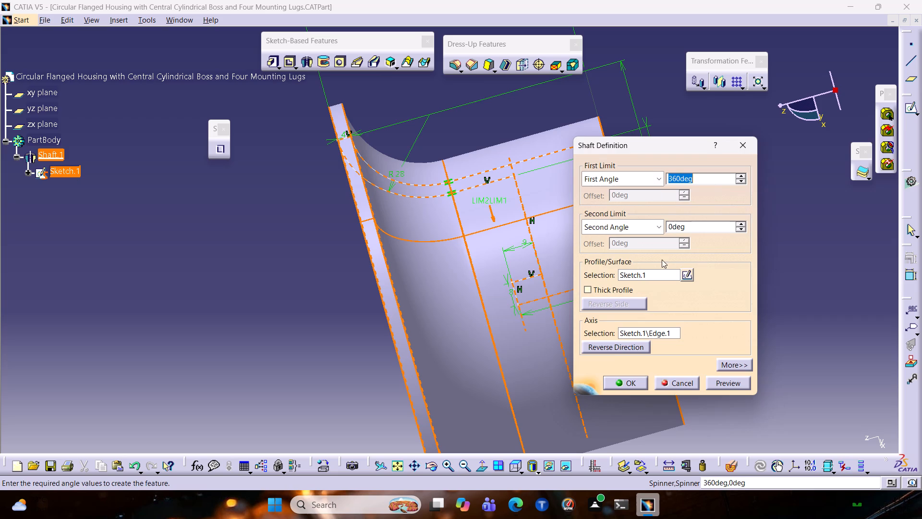
middle_click_drag(513, 306, 447, 342, "ctrl")
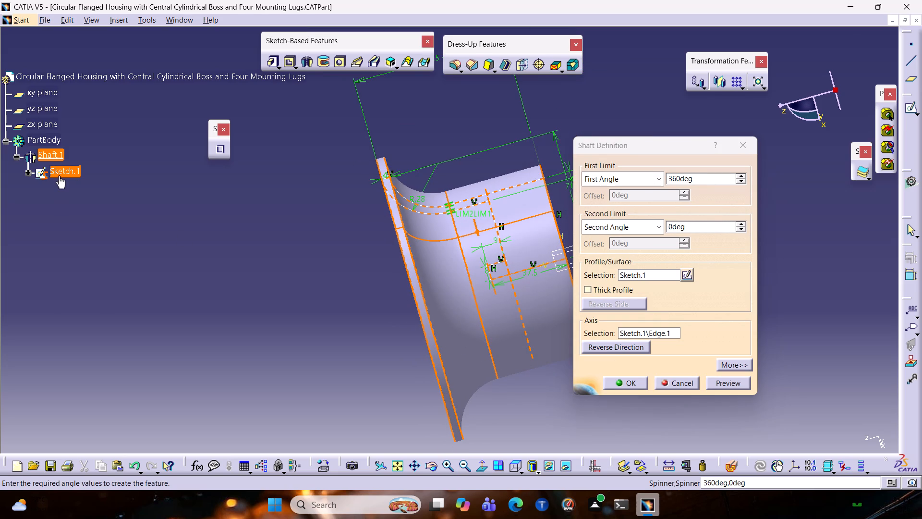
middle_click_drag(239, 328, 6, 305)
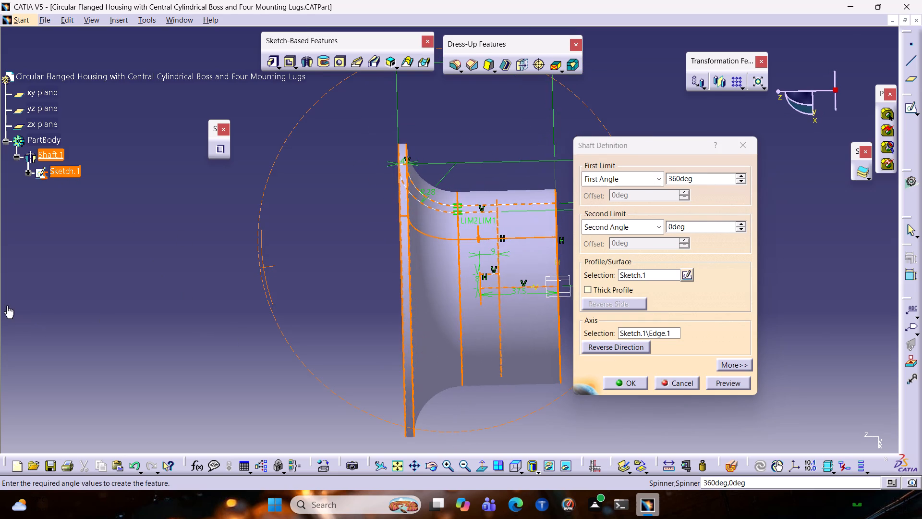
middle_click_drag(6, 305, 43, 285)
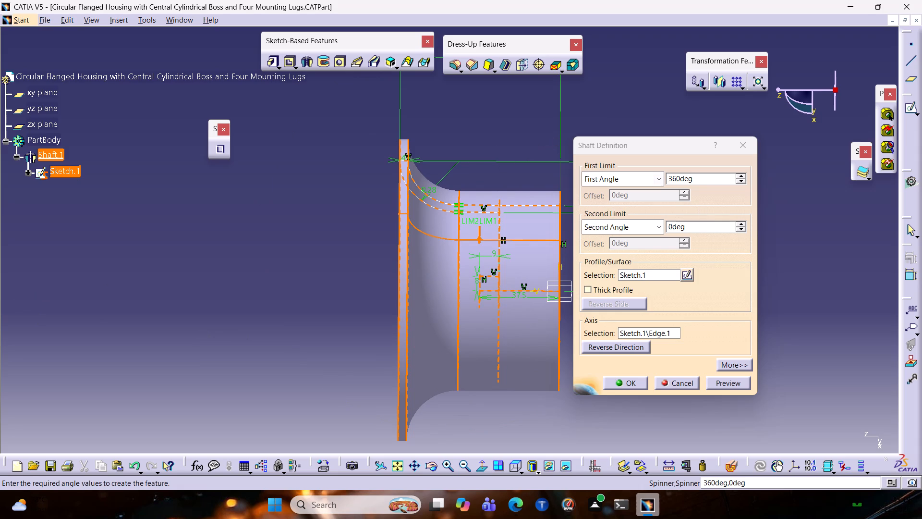
left_click(696, 383)
double_click(524, 271)
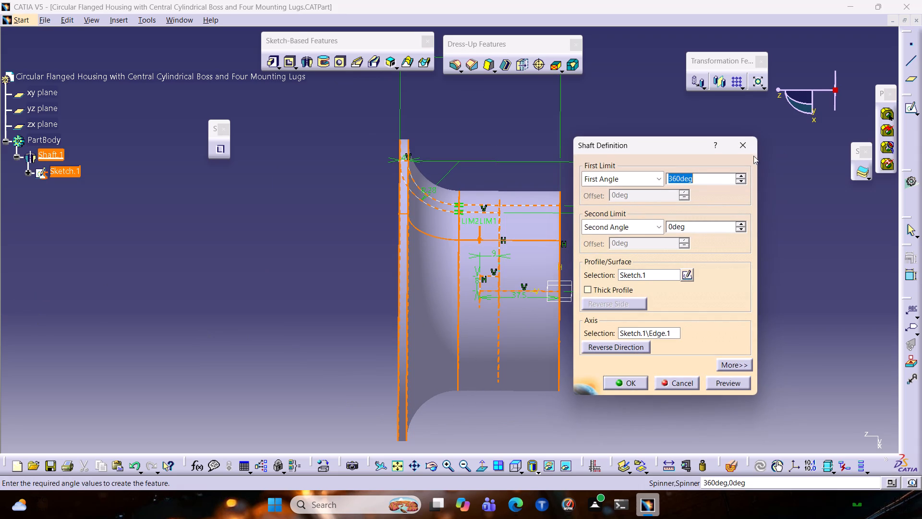
left_click(756, 143)
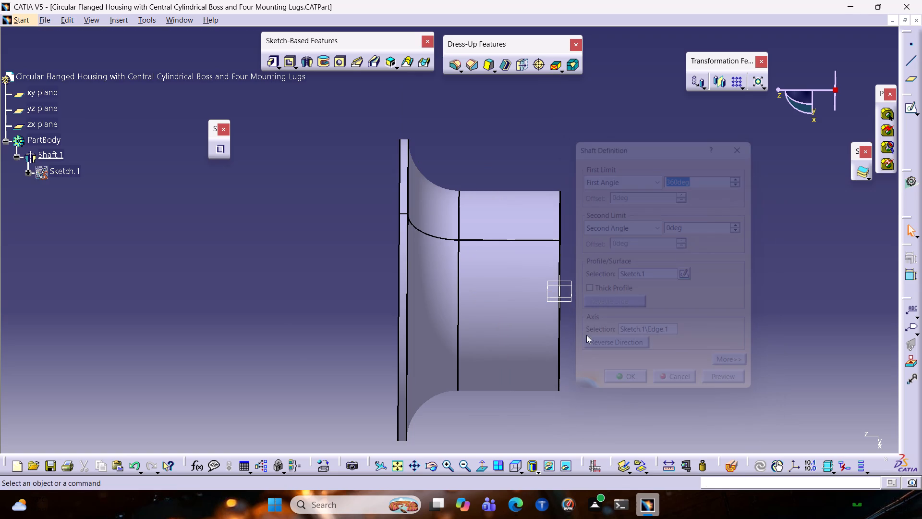
scroll(586, 350, "down", 1)
middle_click_drag(586, 351, 482, 309)
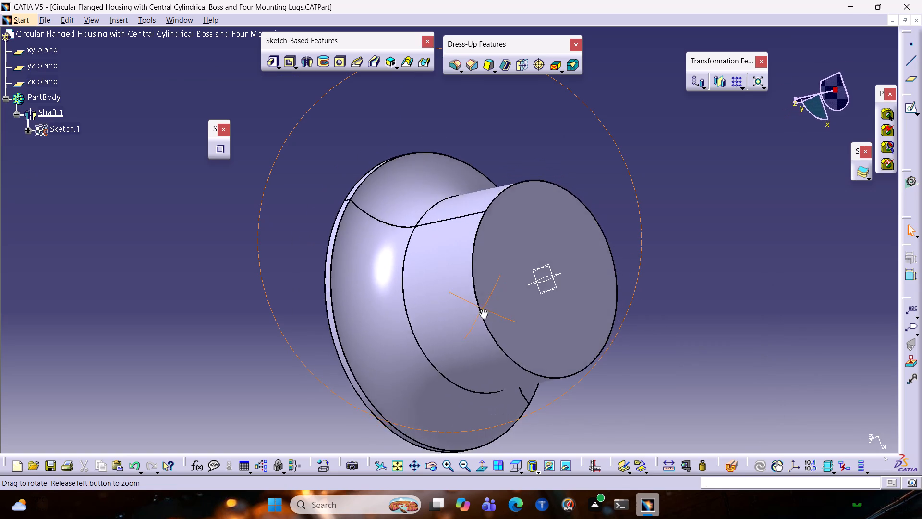
middle_click_drag(482, 309, 571, 276)
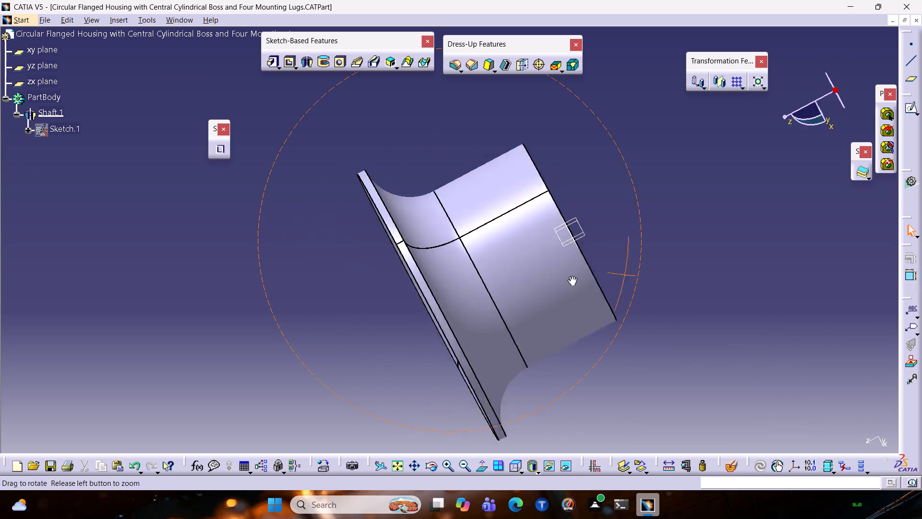
middle_click_drag(571, 276, 510, 309)
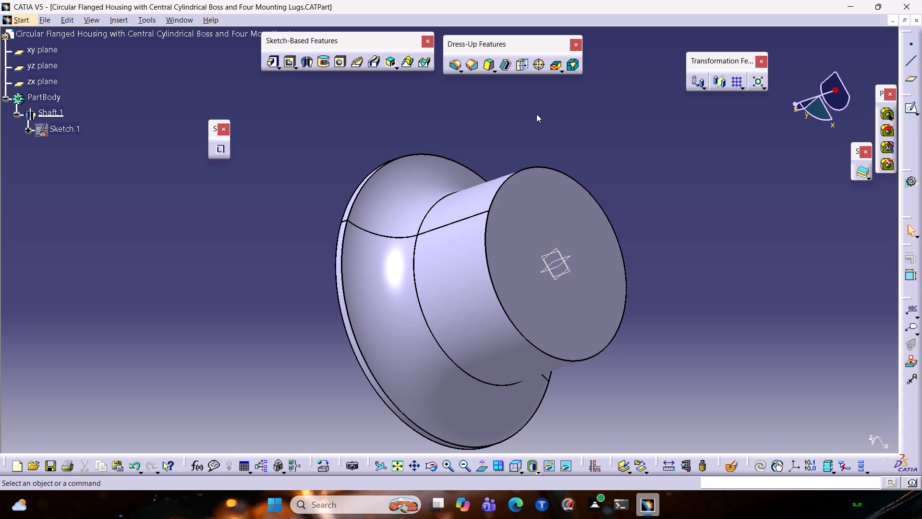
double_click(62, 131)
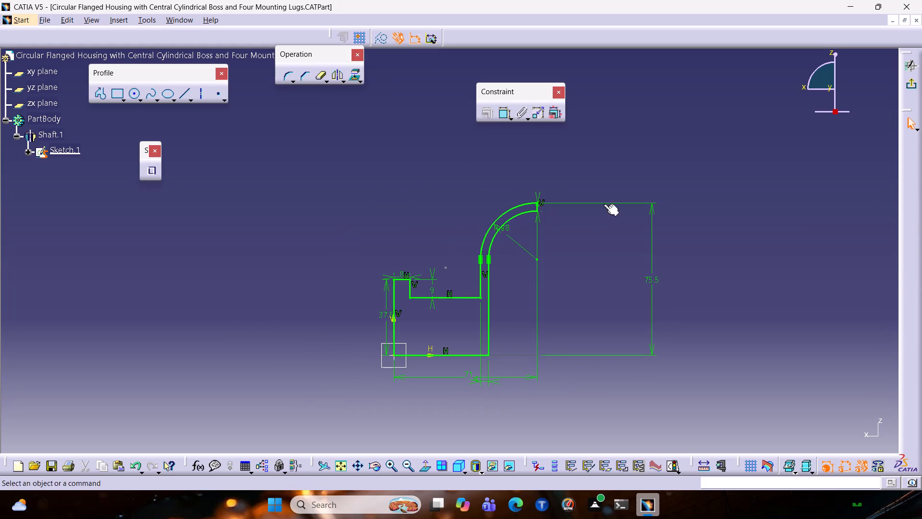
left_click(912, 90)
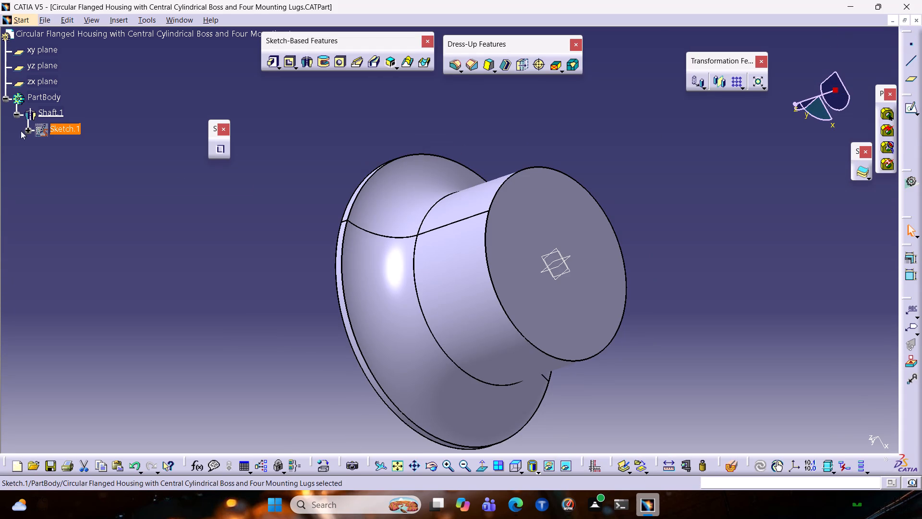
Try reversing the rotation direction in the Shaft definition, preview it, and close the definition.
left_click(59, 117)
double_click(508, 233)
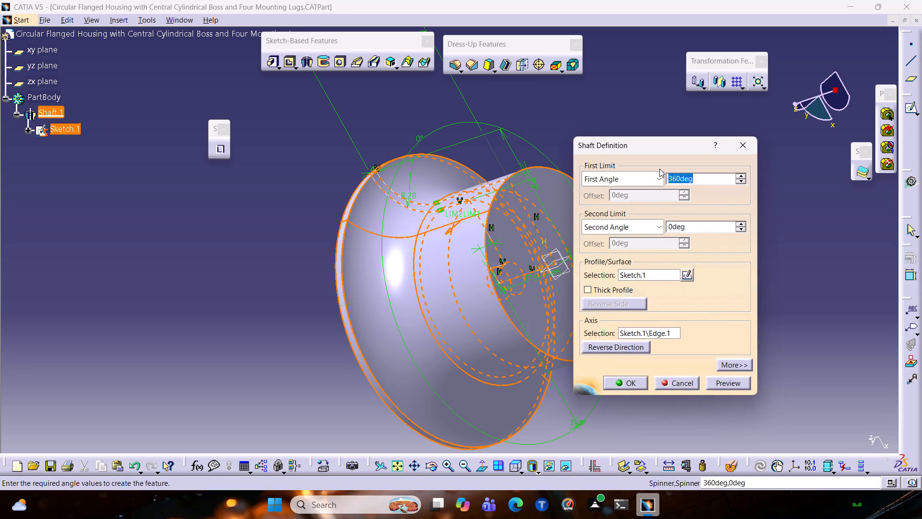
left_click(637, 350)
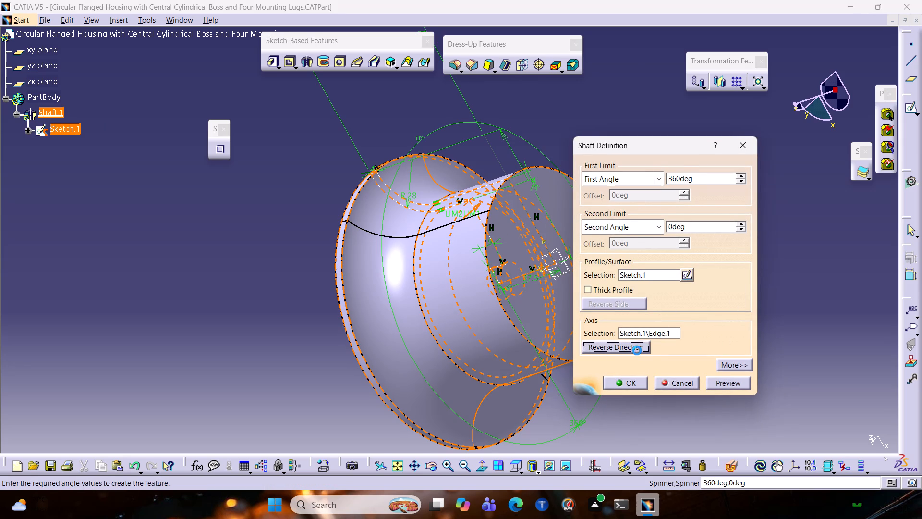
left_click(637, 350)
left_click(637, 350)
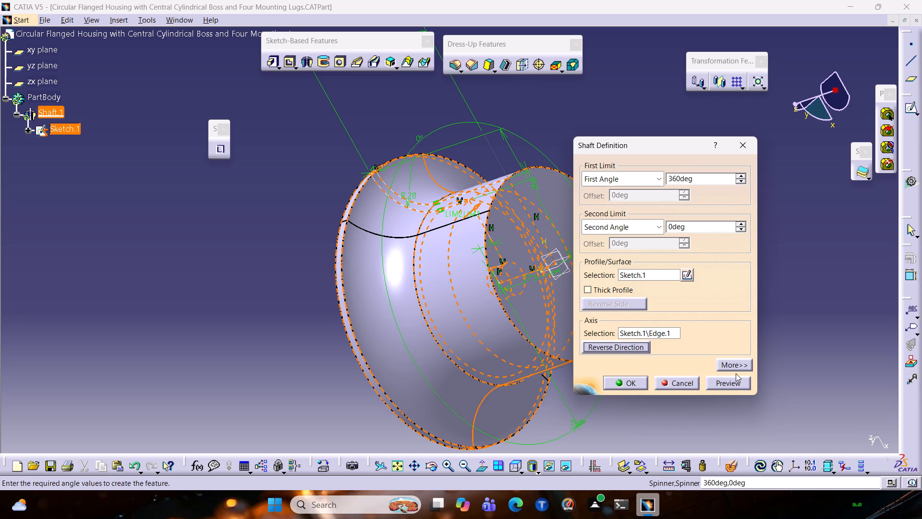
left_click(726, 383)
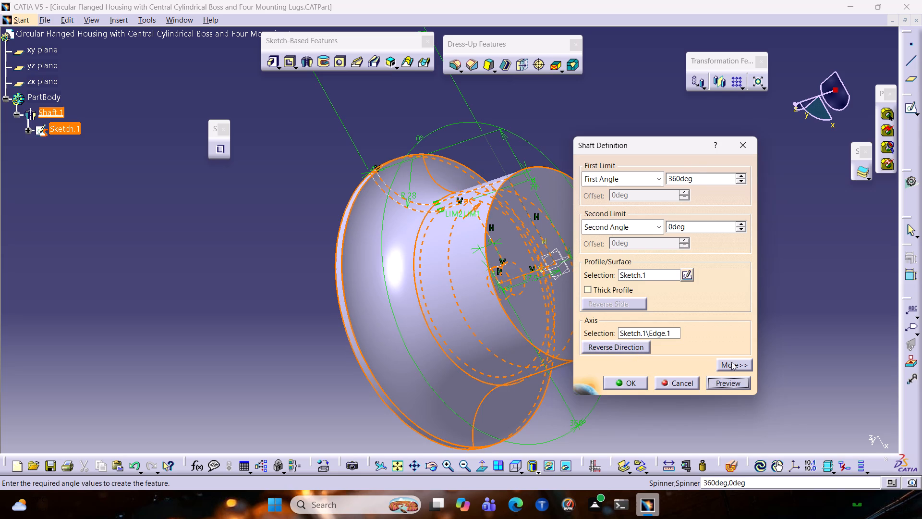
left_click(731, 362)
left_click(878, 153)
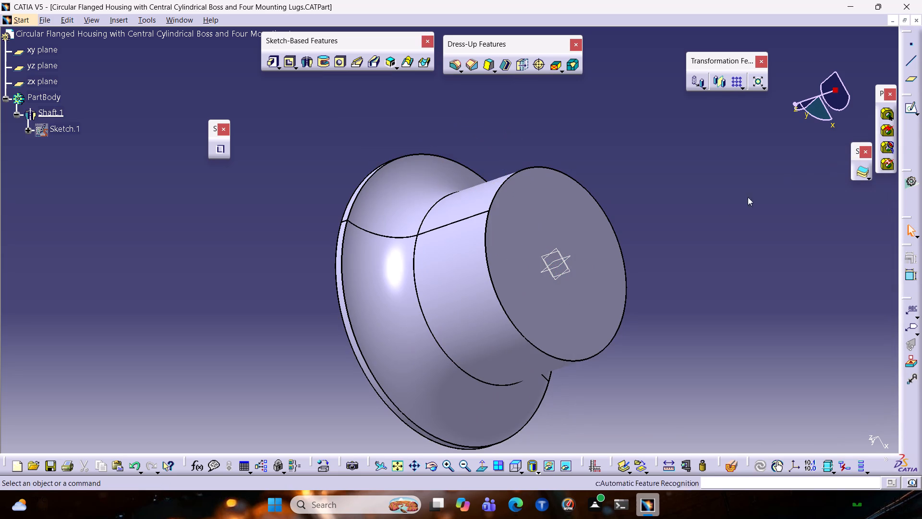
Check the Shaft definition and its highlighted profile against the revolved body from different angles, and close the definition unchanged.
left_click(717, 235)
double_click(541, 258)
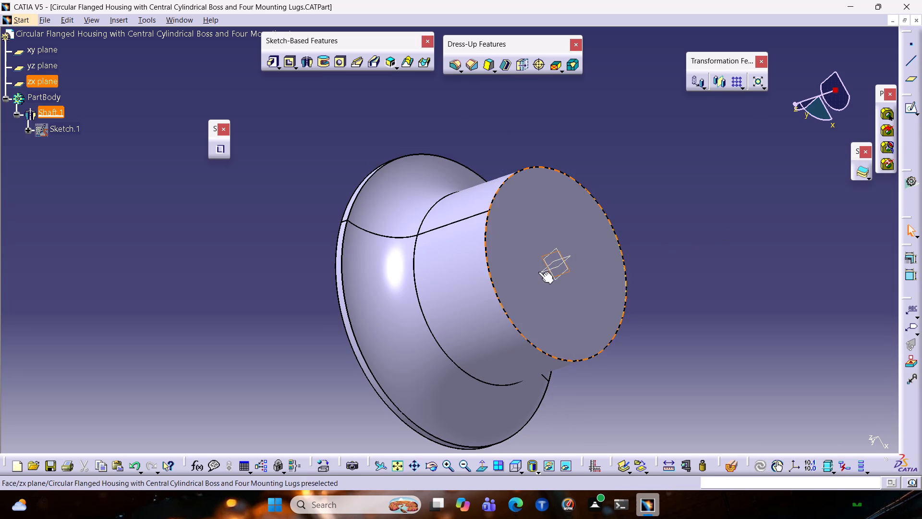
double_click(535, 283)
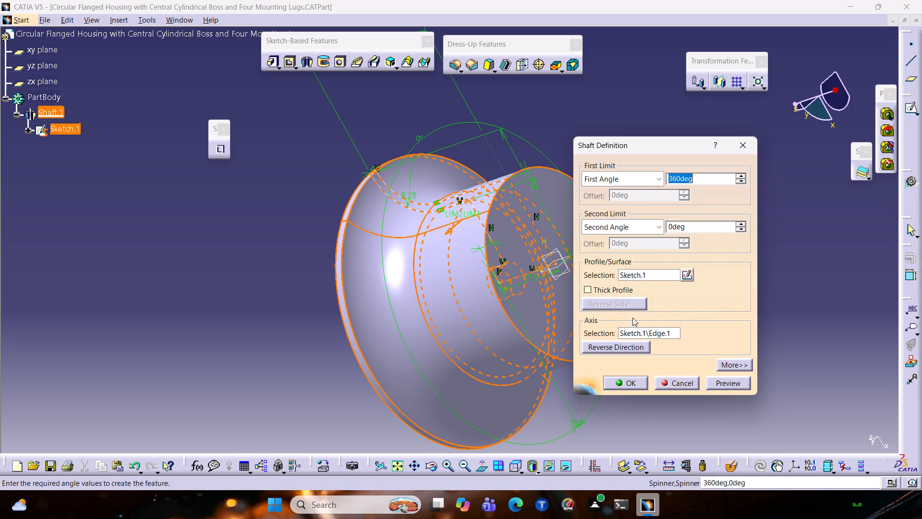
left_click(756, 142)
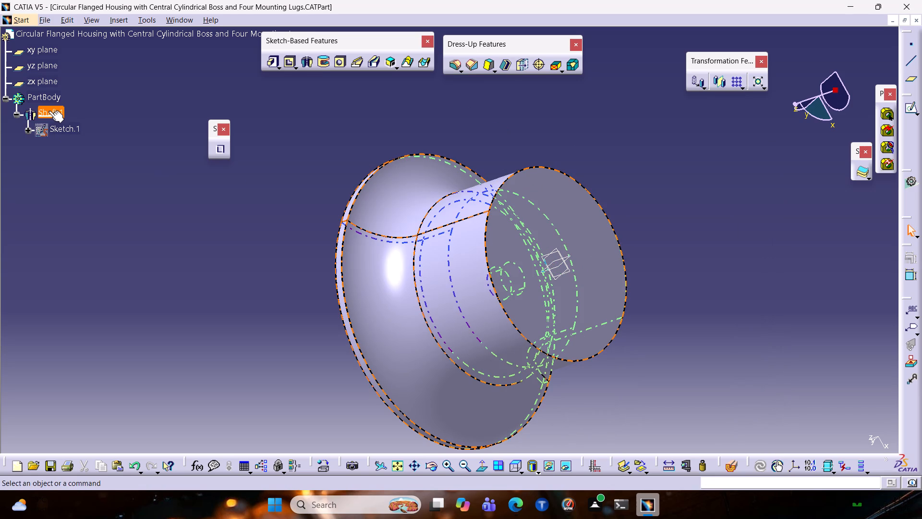
double_click(49, 111)
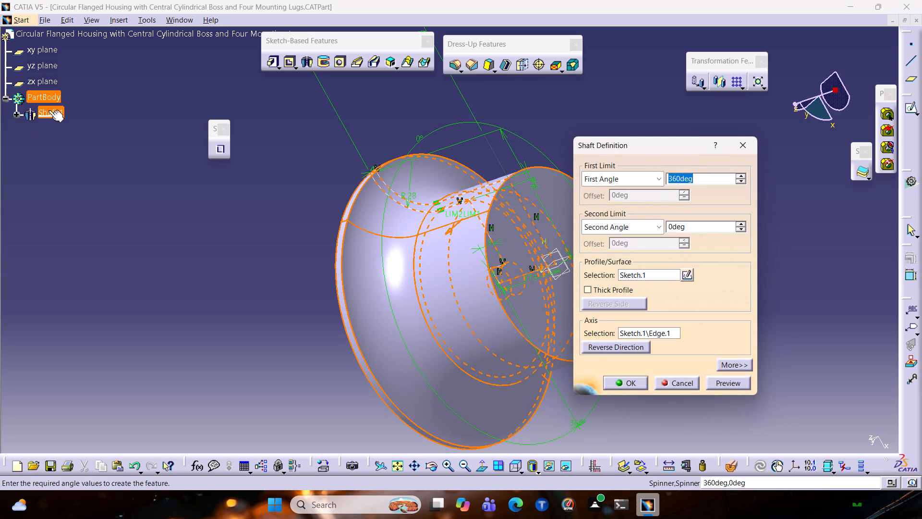
middle_click_drag(558, 416, 215, 337)
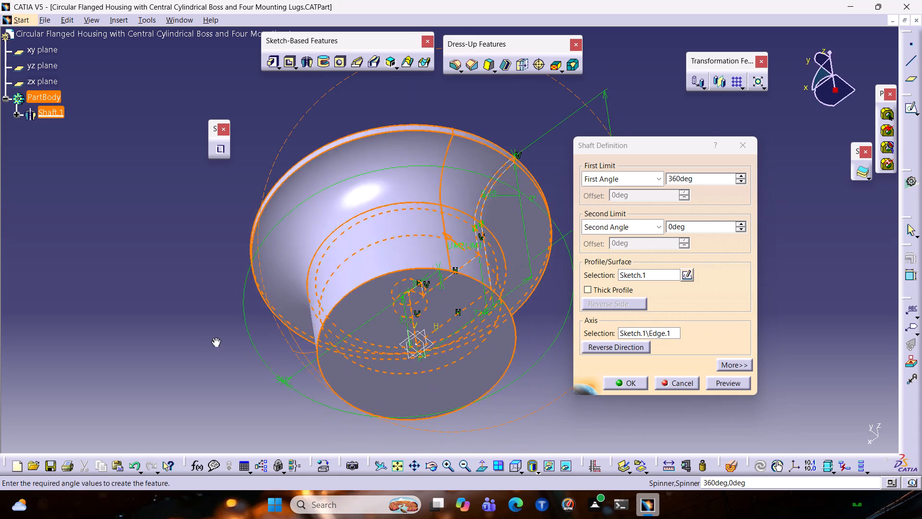
middle_click_drag(215, 337, 197, 200)
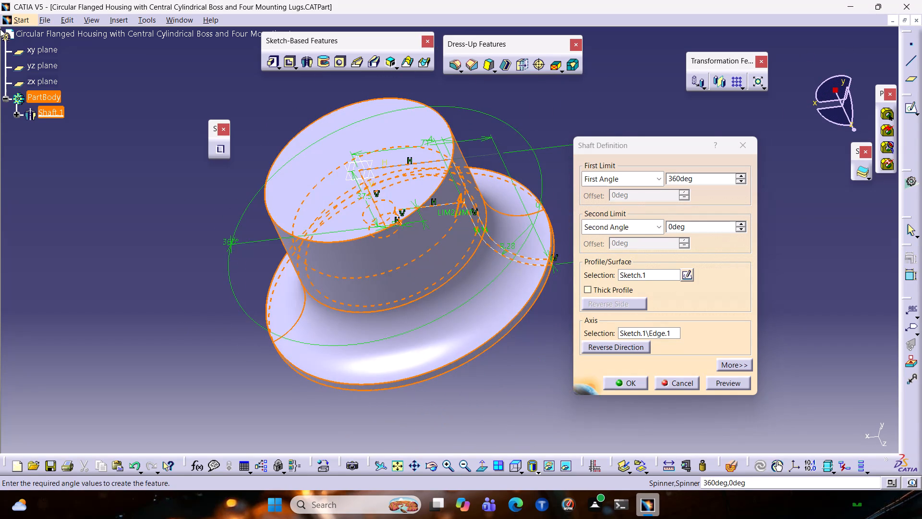
scroll(0, 29, "up", 1)
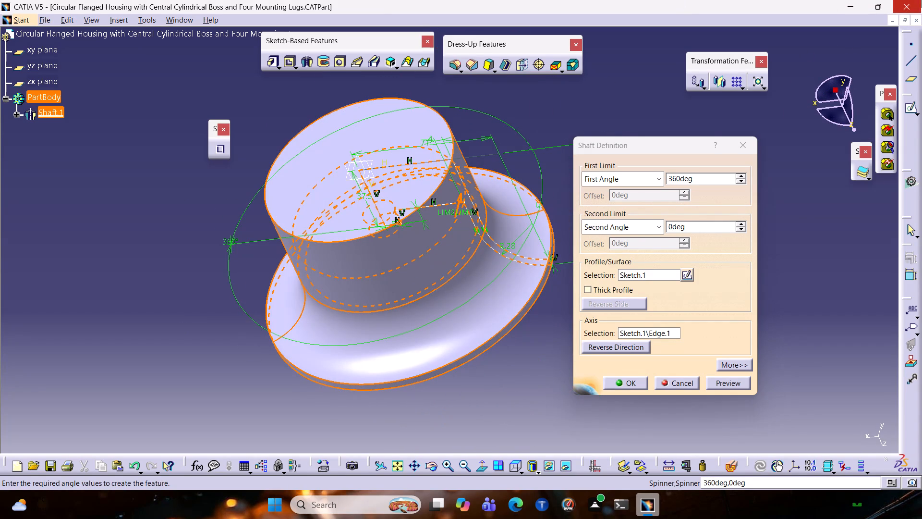
scroll(921, 63, "up", 1)
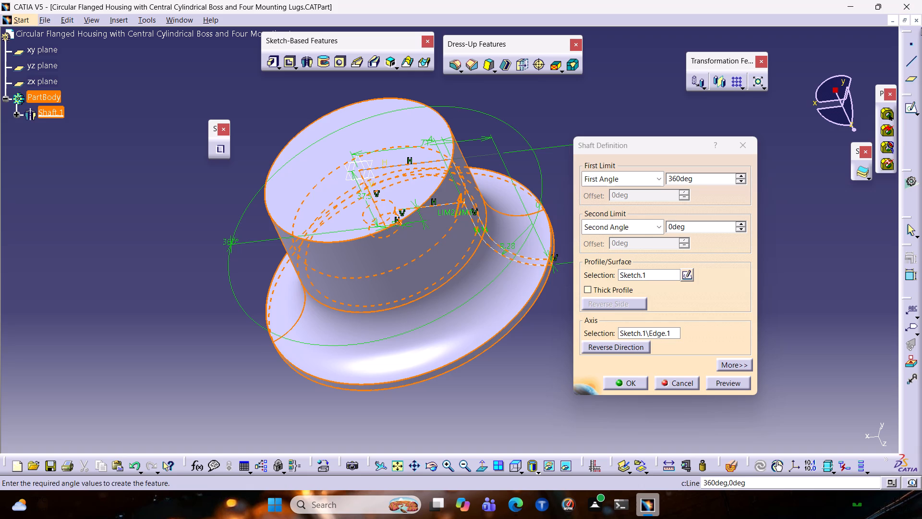
left_click(750, 148)
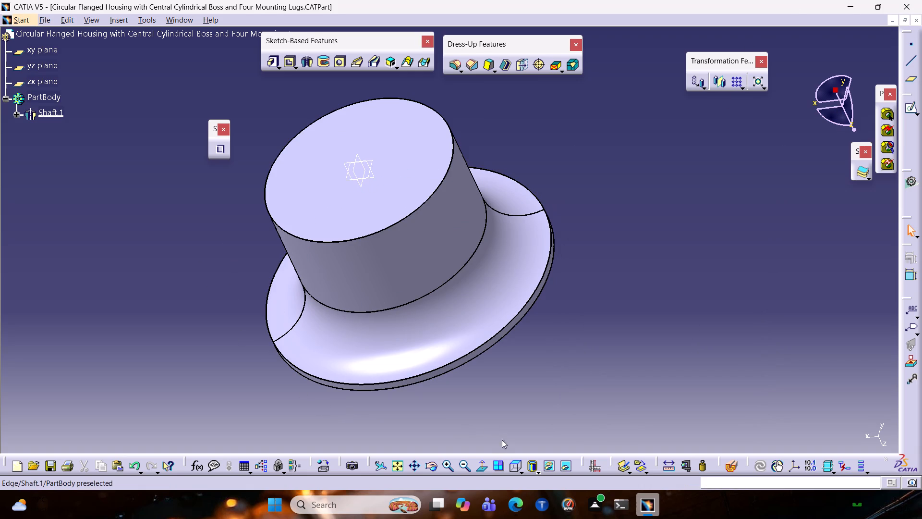
Examine the revolved housing's outside, recess and inner boss from several angles, finishing in the isometric view.
left_click(525, 473)
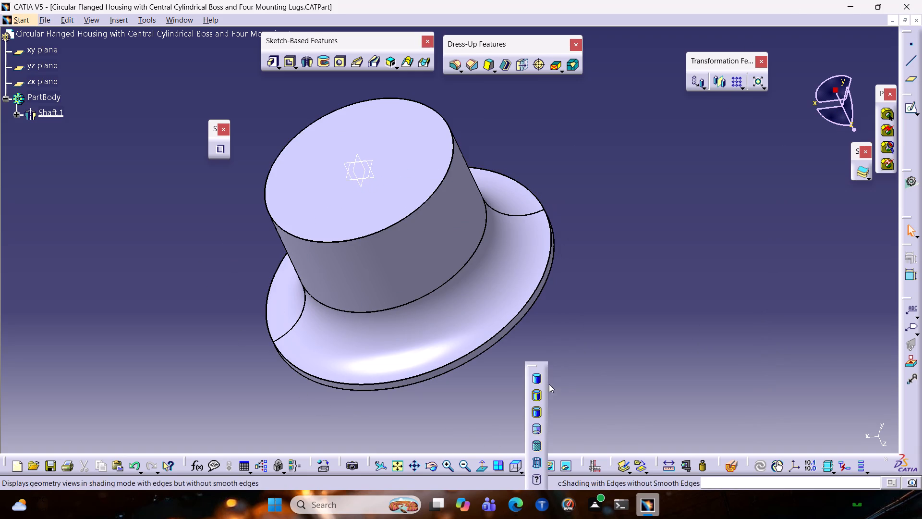
left_click(521, 427)
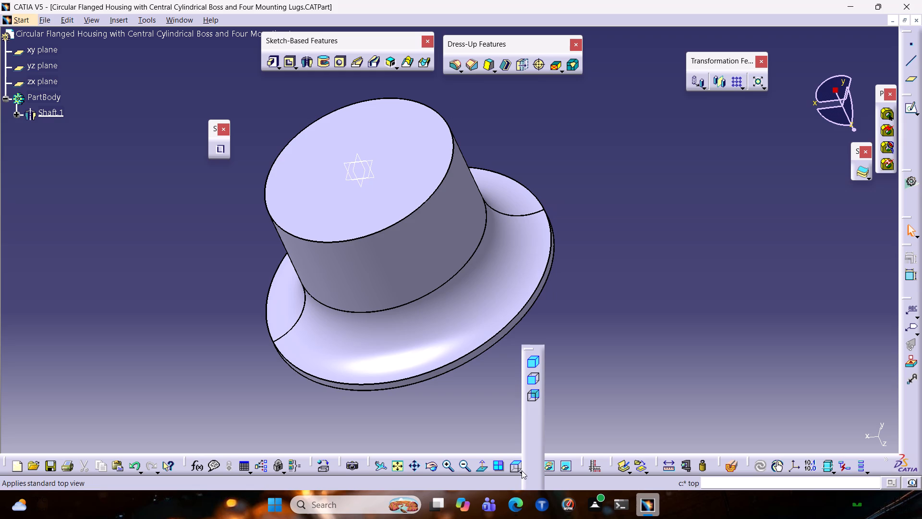
left_click(522, 470)
left_click(534, 363)
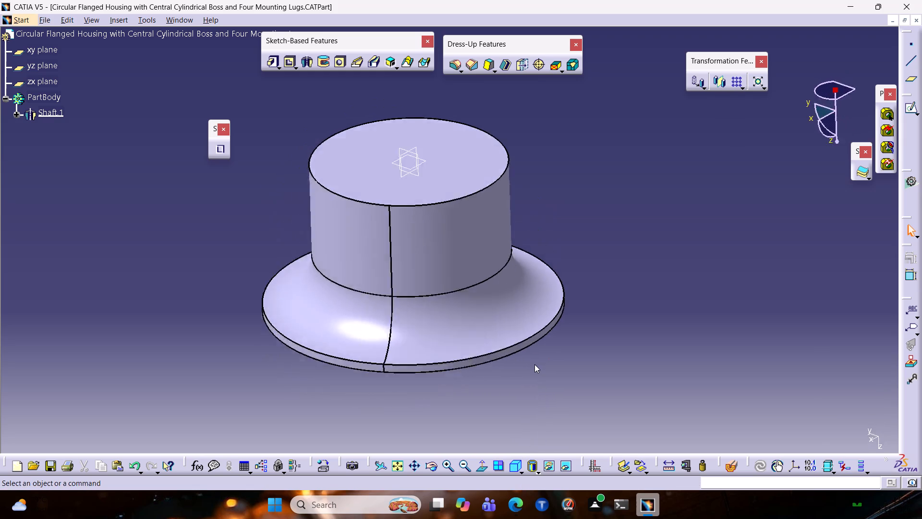
middle_click_drag(548, 369, 474, 368)
right_click_drag(549, 357, 474, 368)
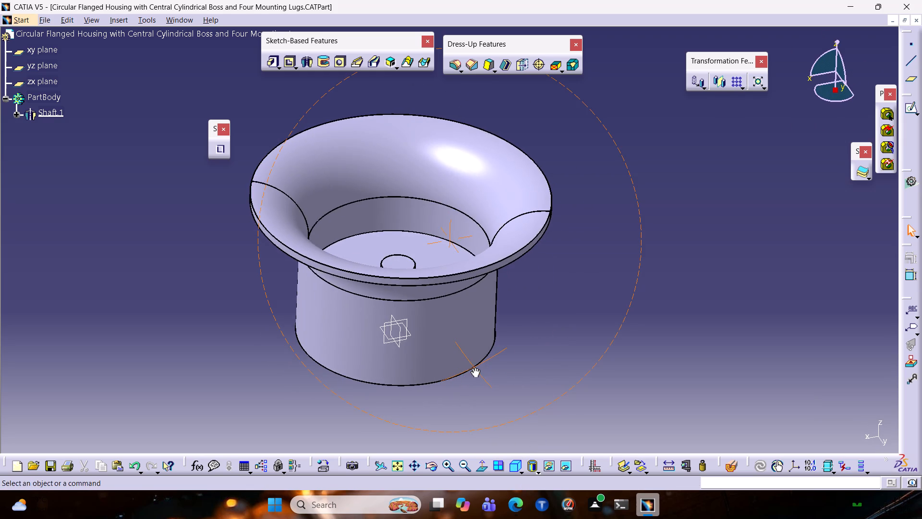
middle_click_drag(474, 368, 473, 374)
right_click_drag(474, 368, 473, 374)
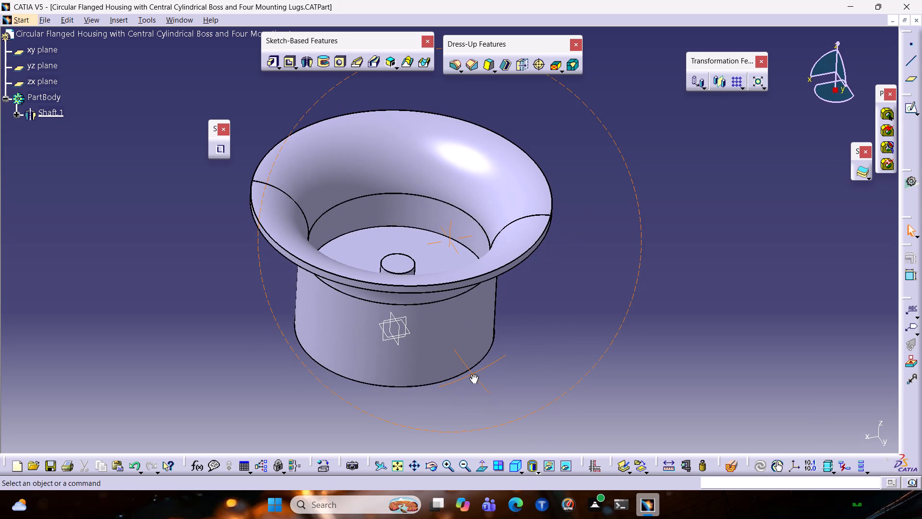
right_click_drag(473, 374, 473, 372)
middle_click_drag(473, 374, 475, 372)
left_click(547, 311)
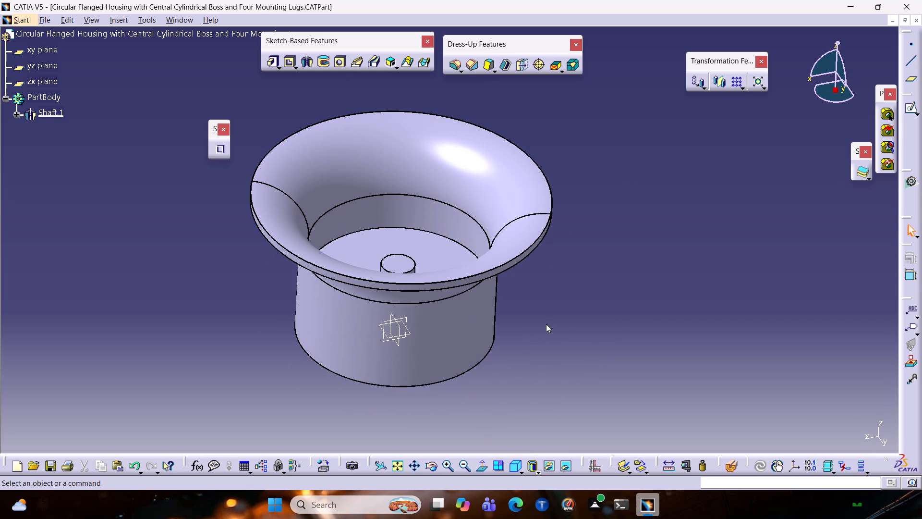
left_click(514, 464)
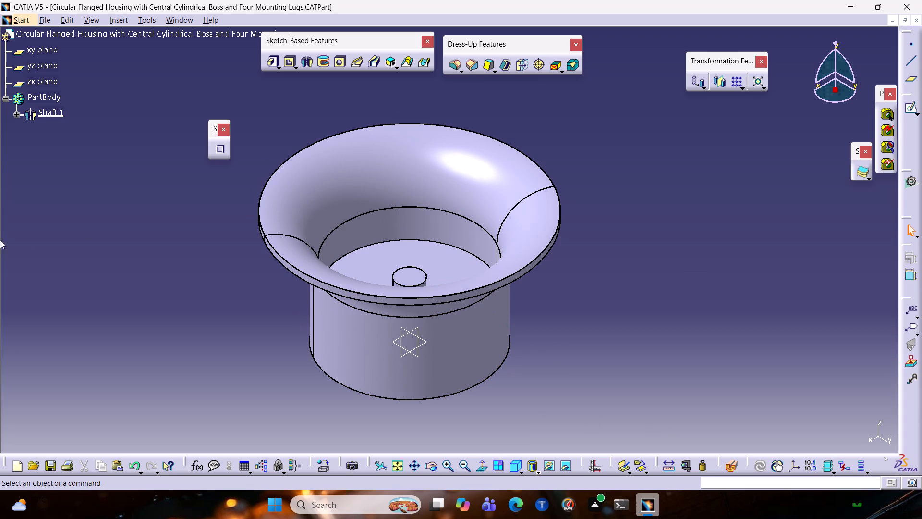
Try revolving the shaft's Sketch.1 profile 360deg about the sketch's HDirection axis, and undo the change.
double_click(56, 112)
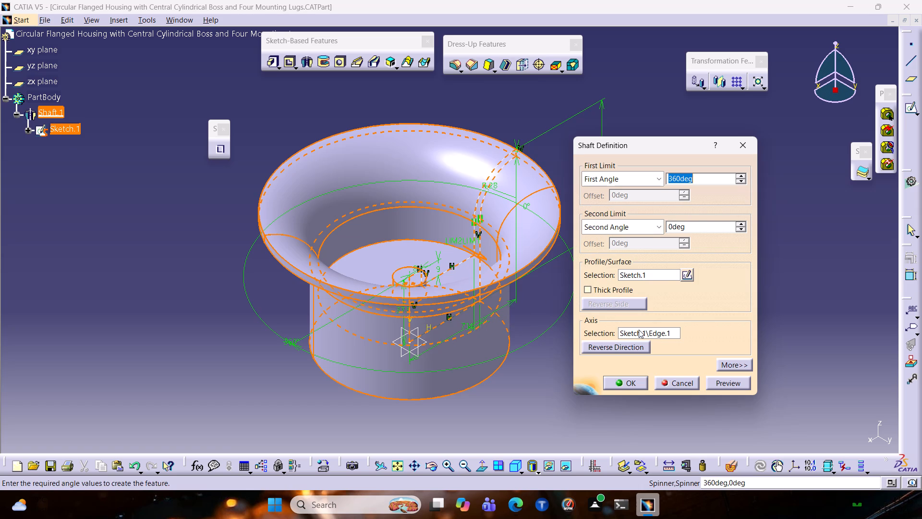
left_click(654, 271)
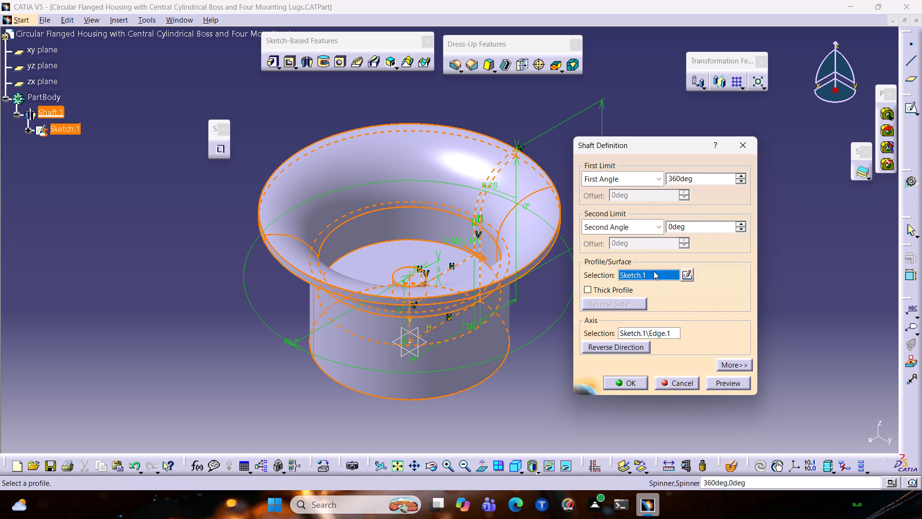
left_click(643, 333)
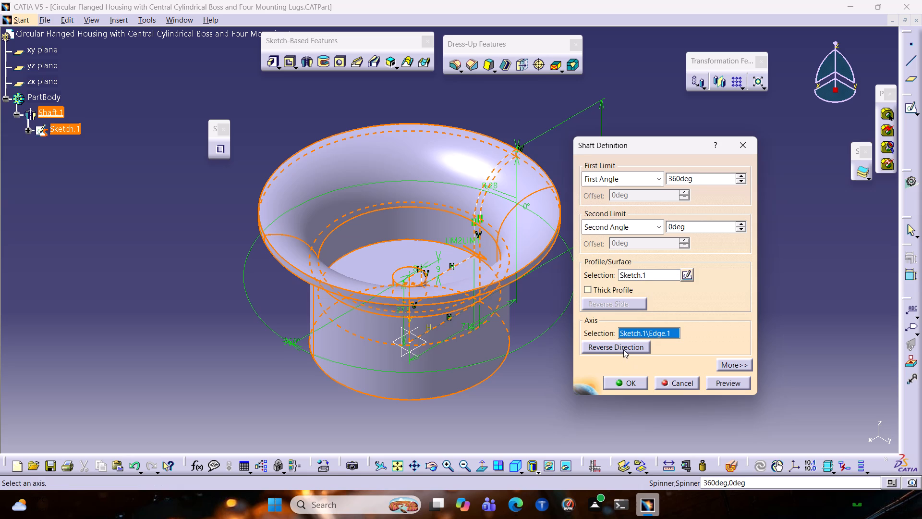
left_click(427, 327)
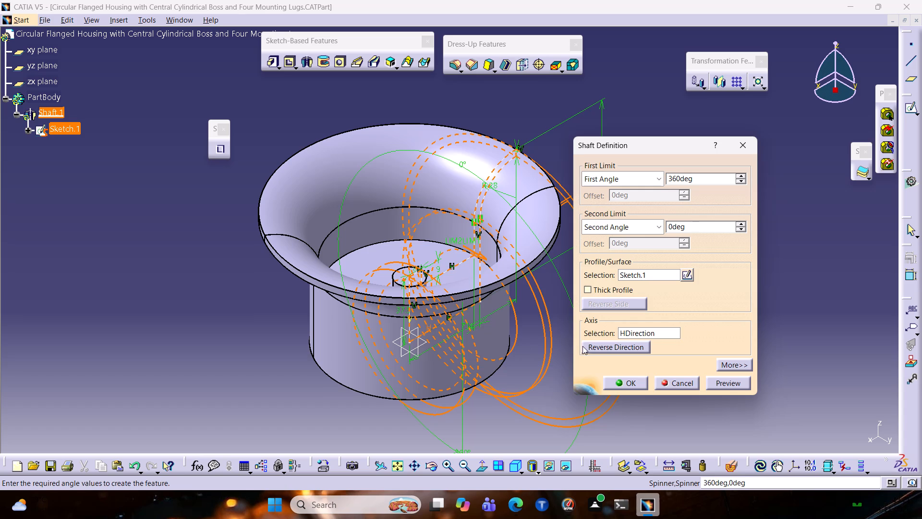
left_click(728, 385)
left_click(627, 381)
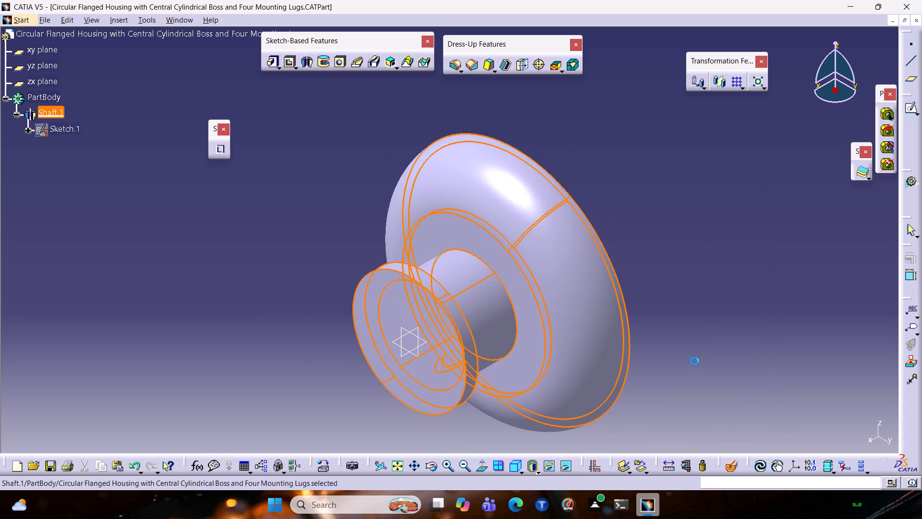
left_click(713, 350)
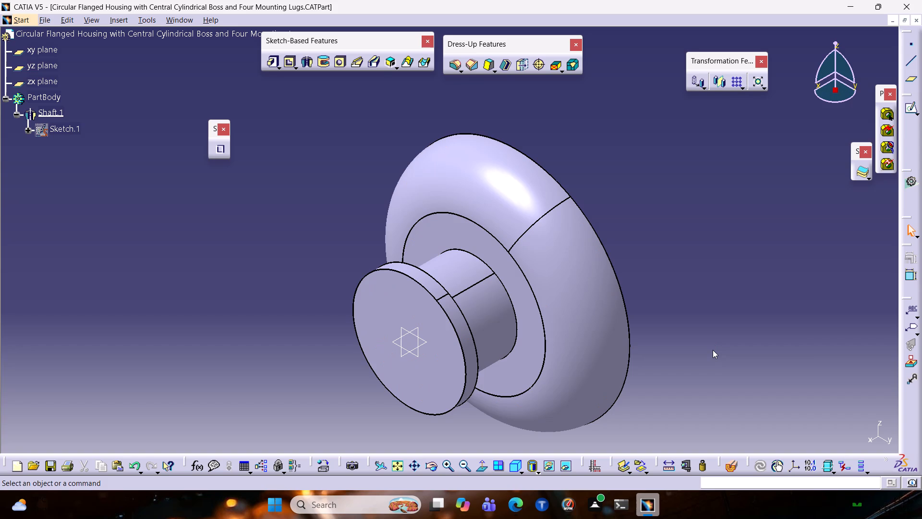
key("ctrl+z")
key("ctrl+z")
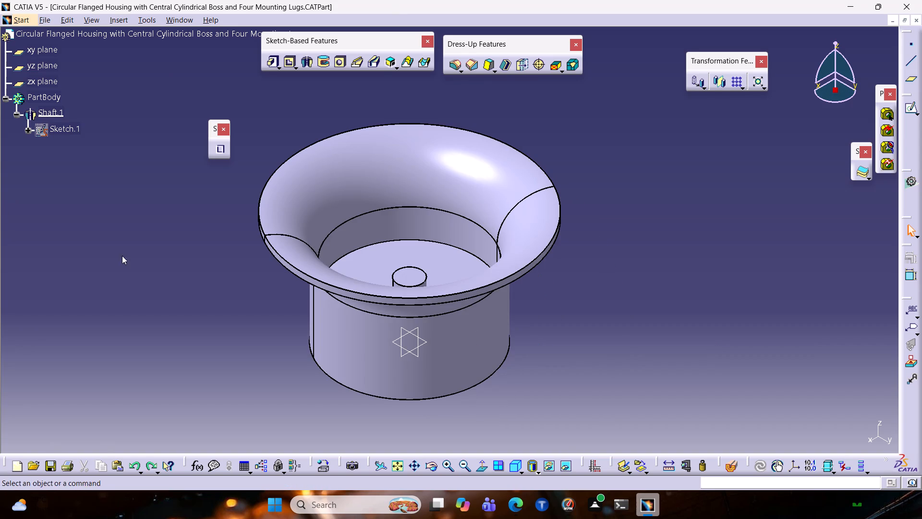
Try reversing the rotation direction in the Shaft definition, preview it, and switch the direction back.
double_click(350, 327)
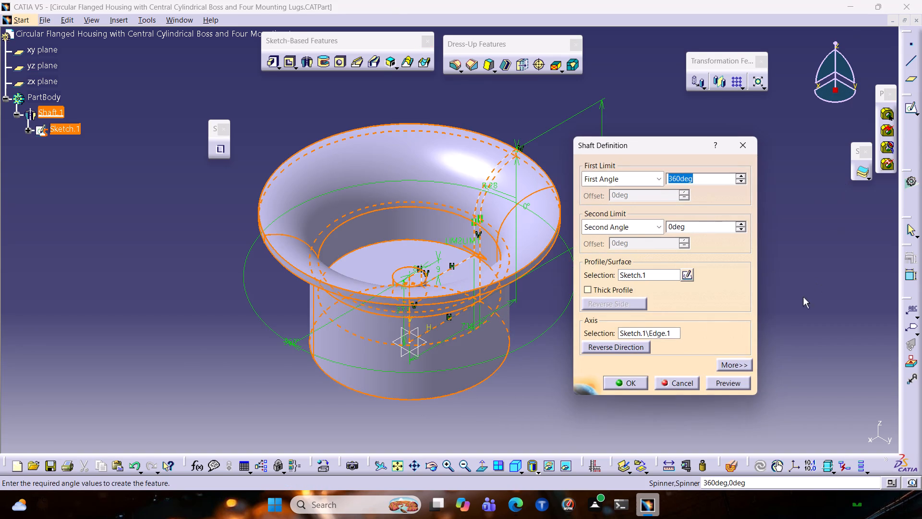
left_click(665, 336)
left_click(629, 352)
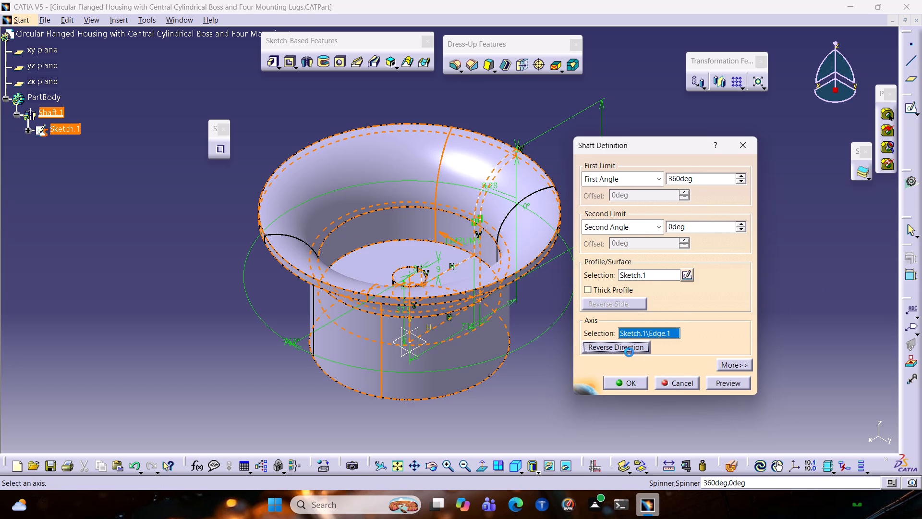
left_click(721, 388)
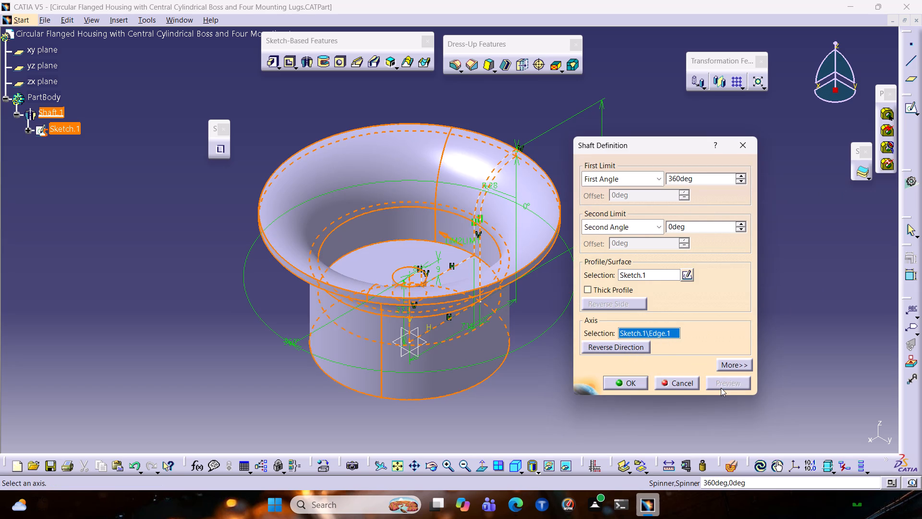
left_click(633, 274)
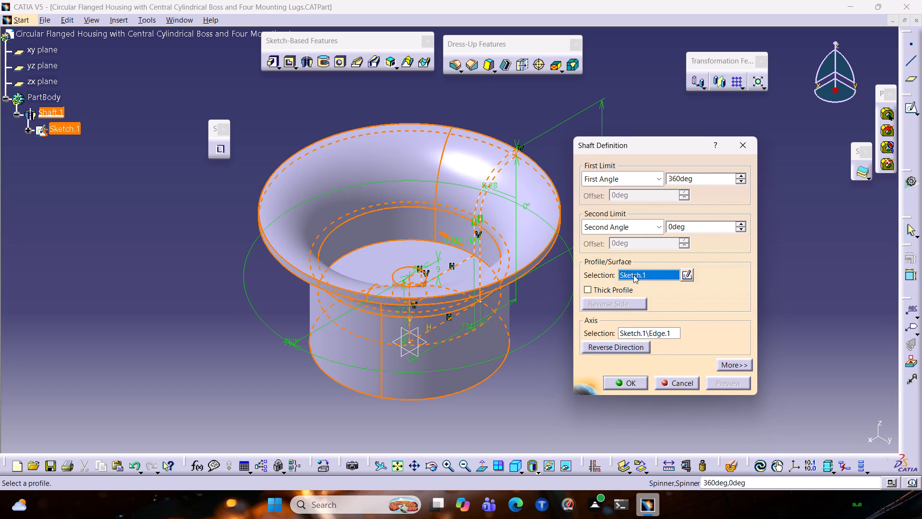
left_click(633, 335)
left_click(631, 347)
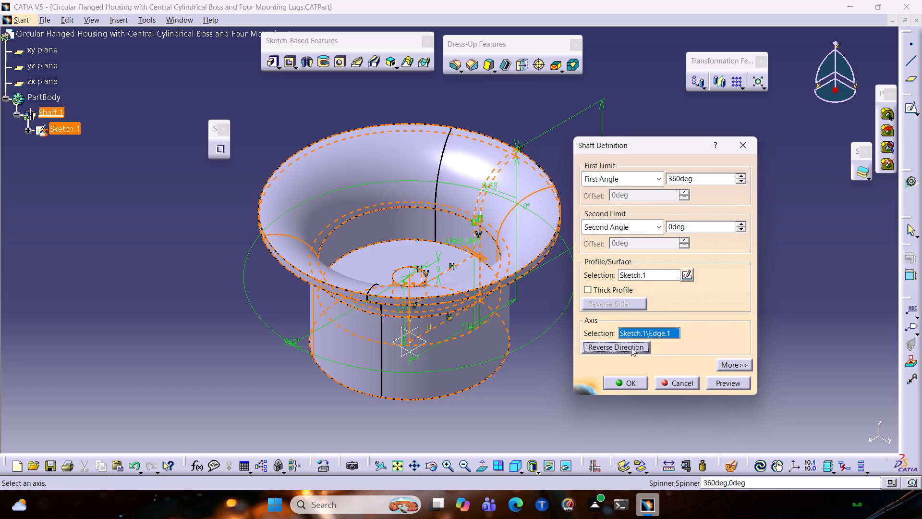
Change the shaft's rotation axis to the sketch's HDirection, preview the 360deg revolution, and apply it.
middle_click_drag(538, 349, 388, 377)
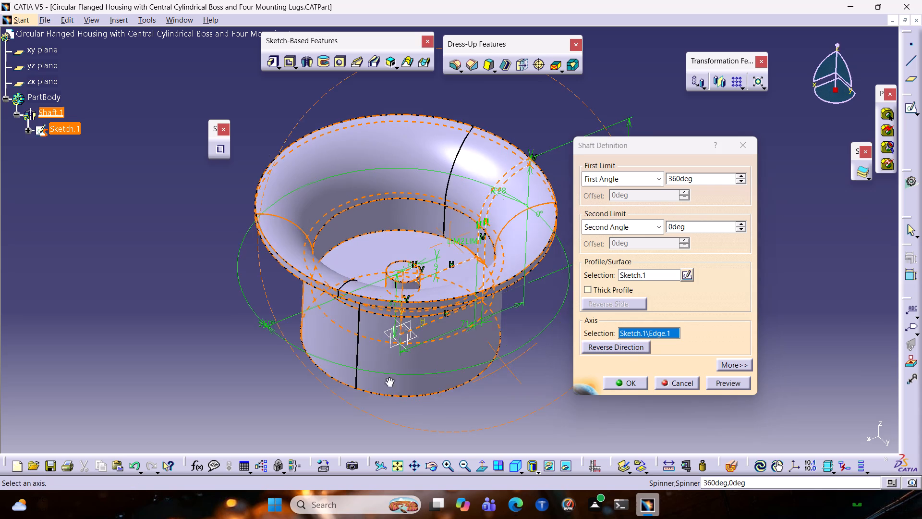
middle_click_drag(388, 377, 509, 338)
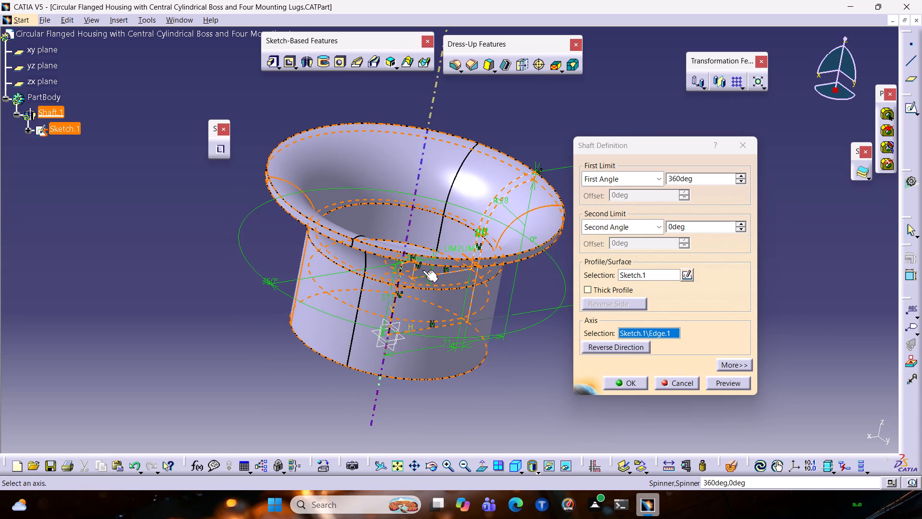
left_click(411, 327)
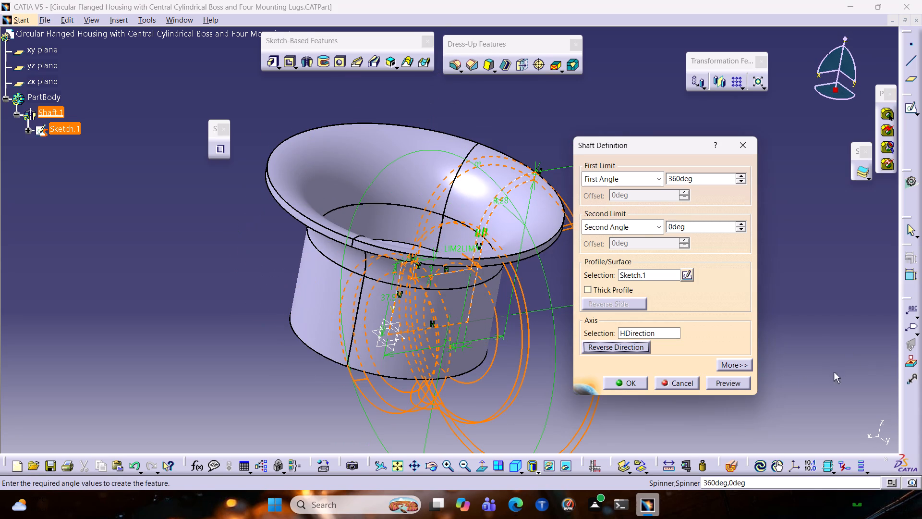
left_click(737, 381)
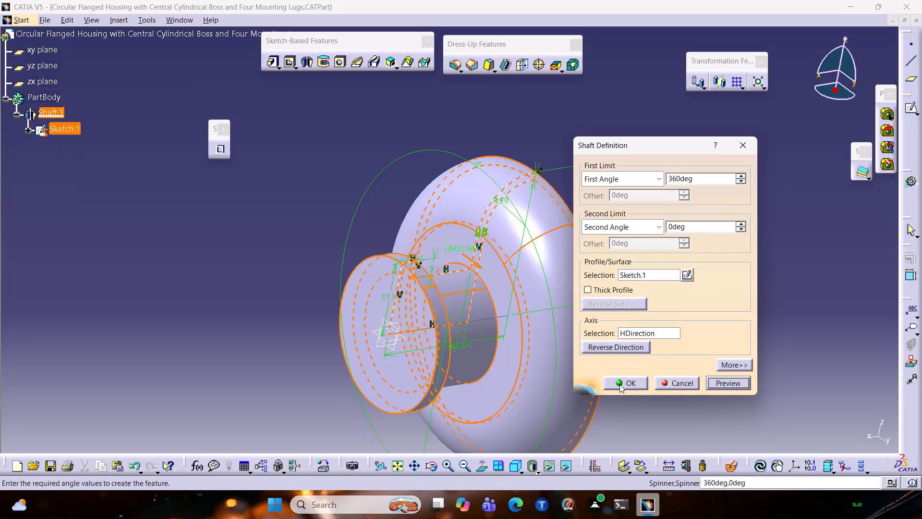
left_click(622, 383)
Examine the body revolved about the horizontal axis from the front, back and side.
left_click(673, 307)
middle_click_drag(677, 355, 460, 320)
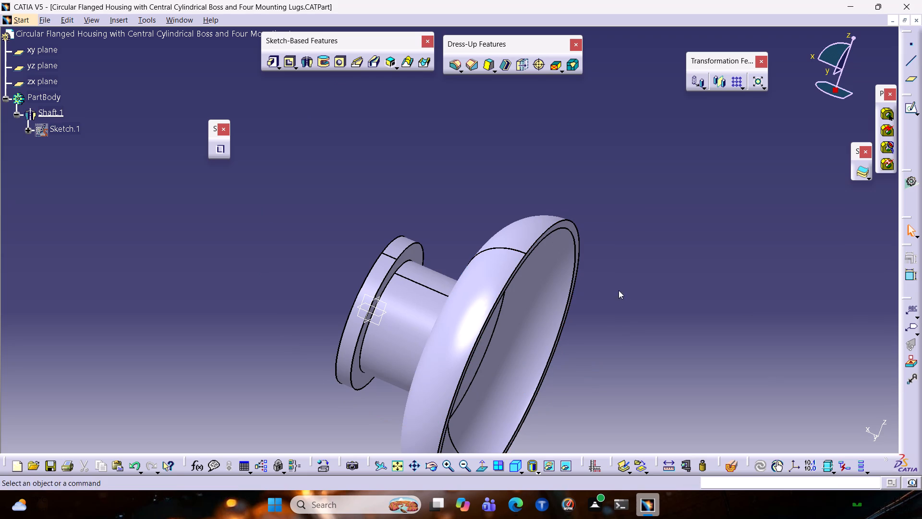
middle_click_drag(589, 331, 912, 242)
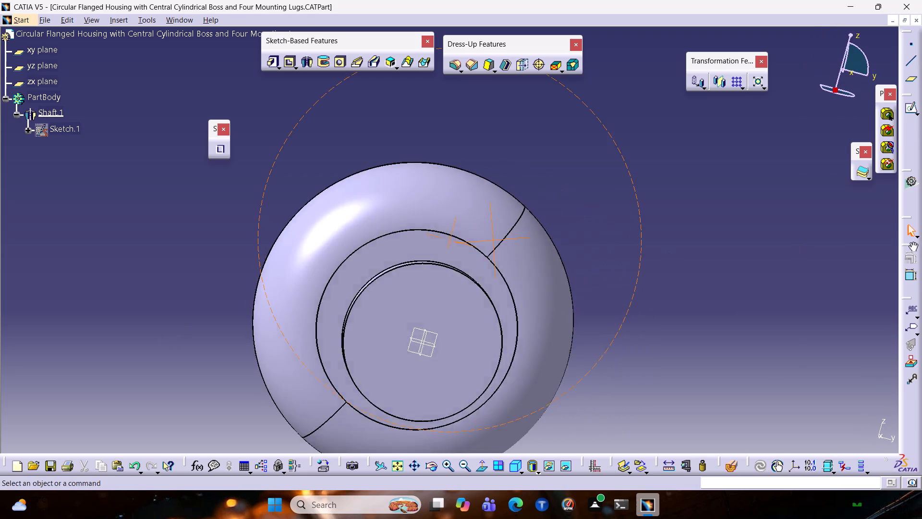
middle_click_drag(912, 242, 716, 263)
scroll(604, 292, "up", 1)
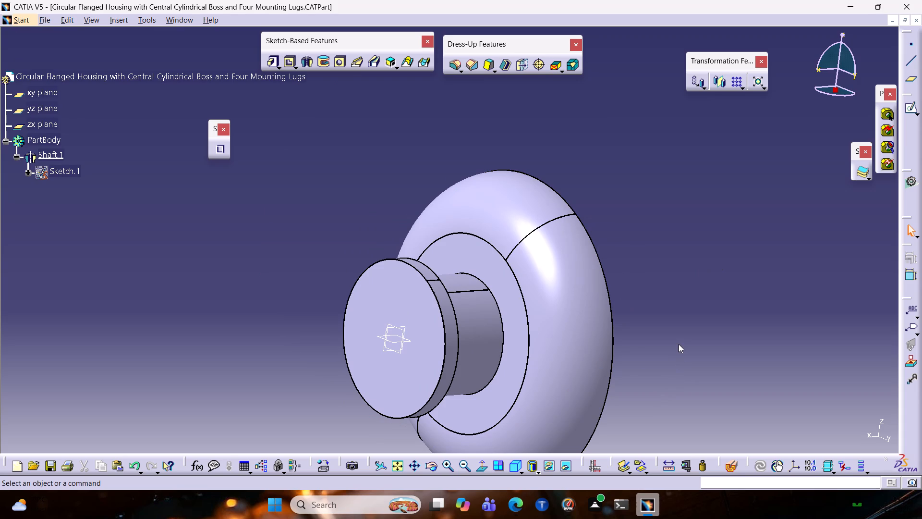
Examine the revolved body from the flange side, into the open hollow interior, and upright with the flange at the base.
scroll(599, 491, "down", 1)
middle_click_drag(685, 314, 130, 123)
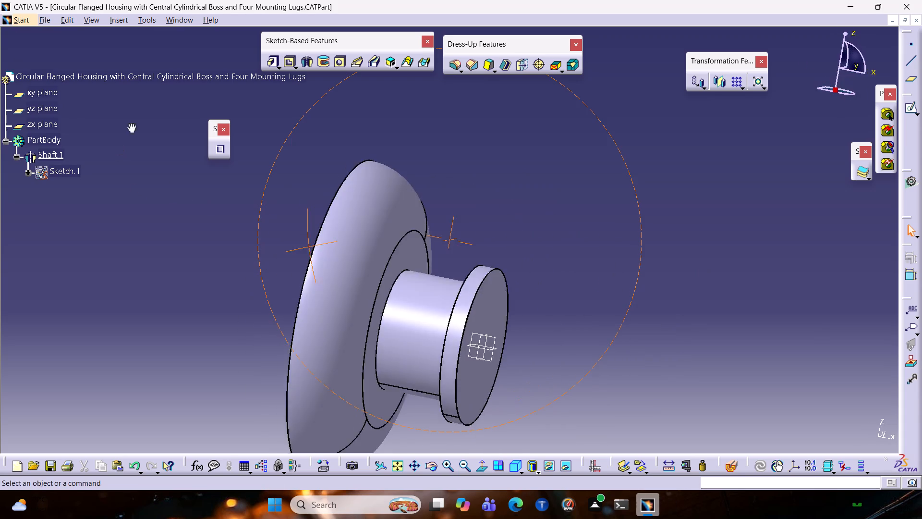
middle_click_drag(130, 123, 511, 48)
middle_click_drag(695, 273, 653, 252)
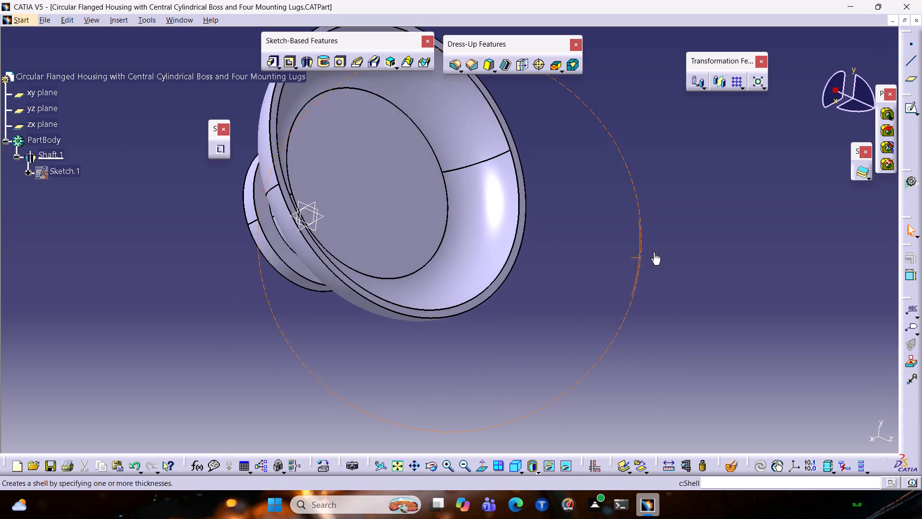
middle_click_drag(653, 252, 600, 80)
scroll(547, 252, "down", 1)
middle_click_drag(531, 272, 584, 330)
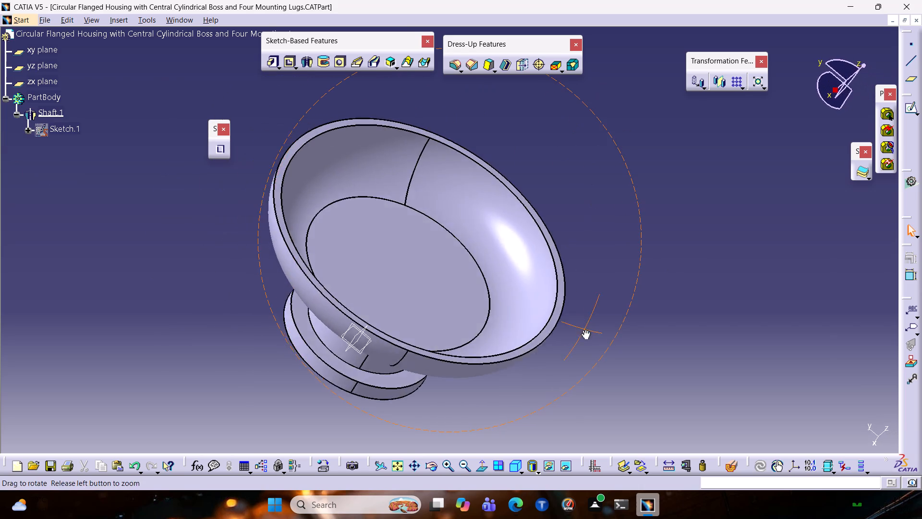
middle_click_drag(584, 330, 571, 229)
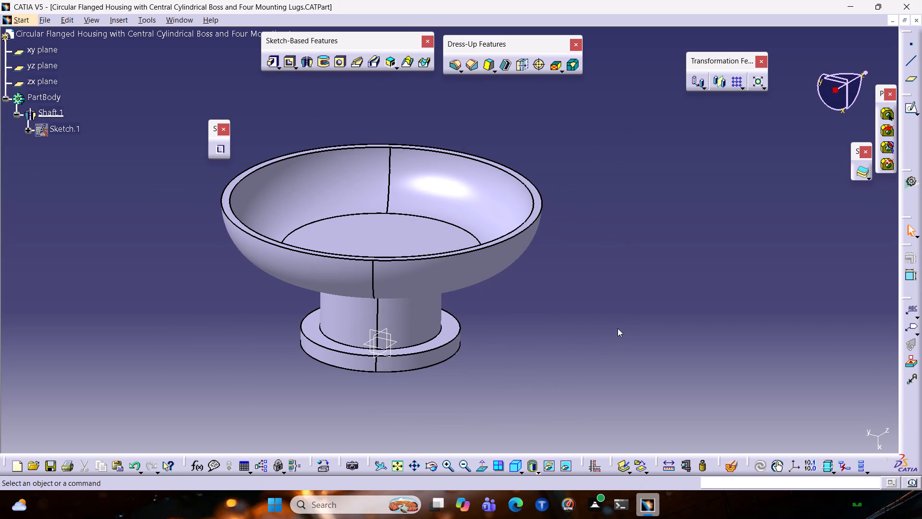
middle_click_drag(610, 313, 625, 359)
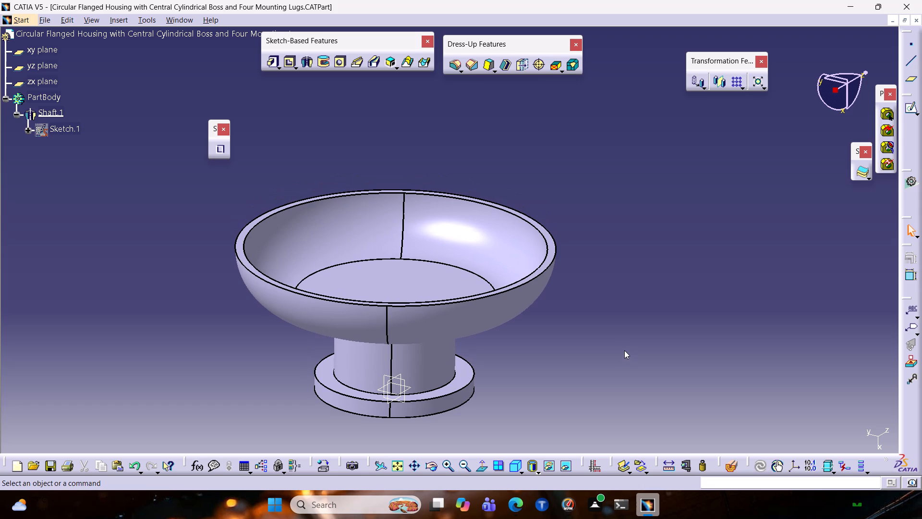
middle_click_drag(624, 348, 626, 339)
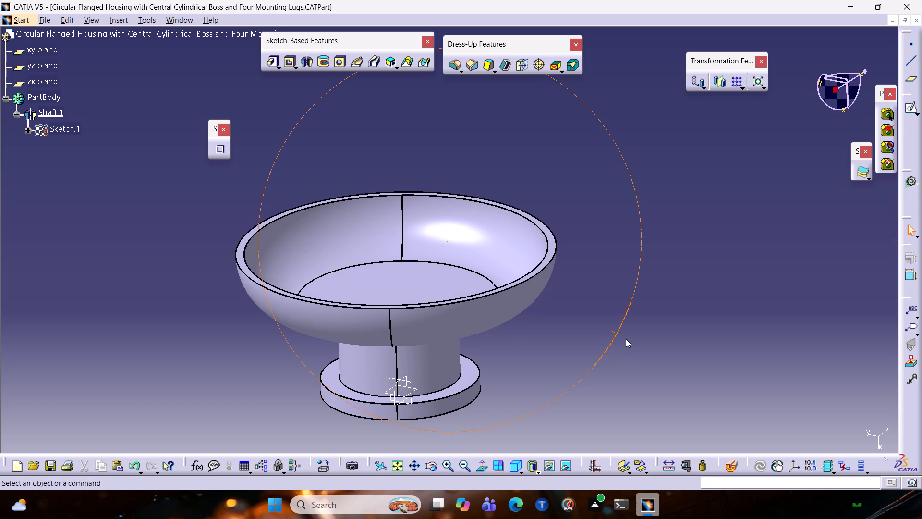
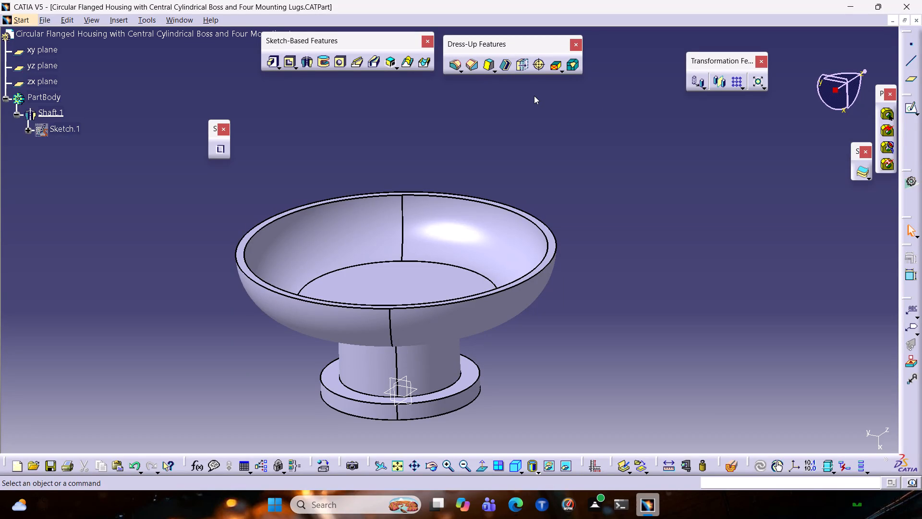
Examine the revolved body's open bowl and base flange, finishing with the standard front view looking onto the flange.
middle_click_drag(504, 382, 402, 338, "ctrl")
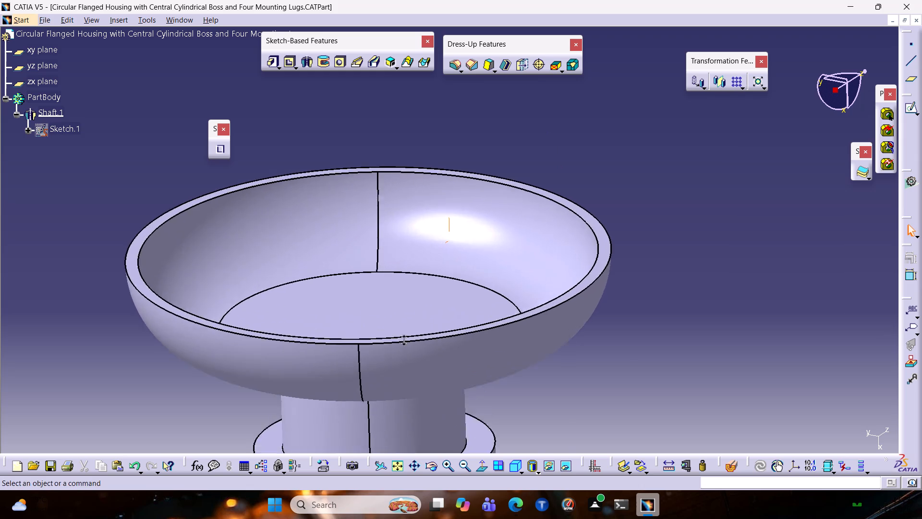
middle_click_drag(402, 338, 438, 313, "ctrl")
middle_click_drag(473, 301, 442, 377, "ctrl")
scroll(442, 377, "down", 1)
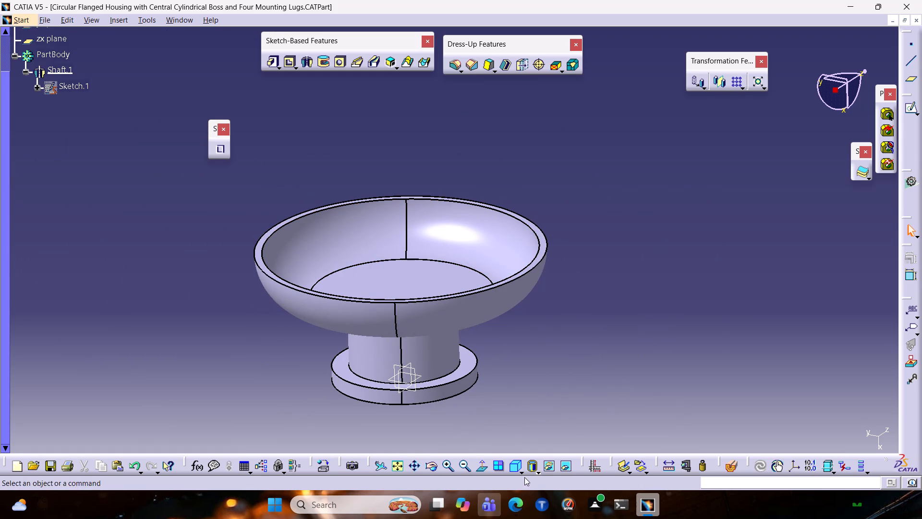
left_click(521, 467)
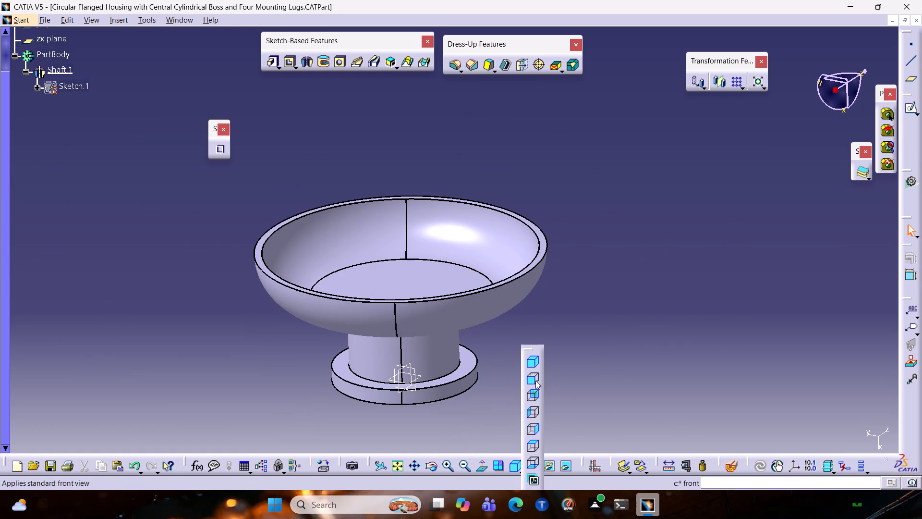
left_click(534, 380)
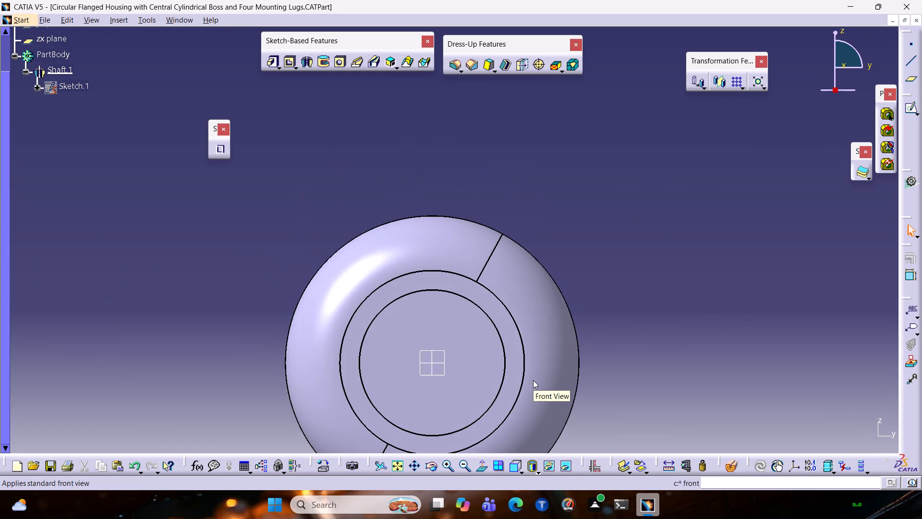
middle_click_drag(606, 370, 614, 306)
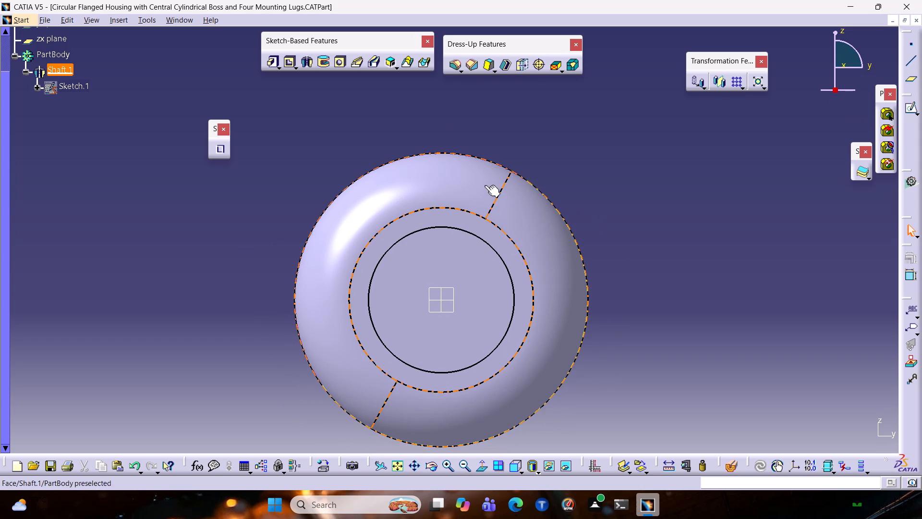
Select the outermost circular edge of the revolved body in the front view.
left_click(485, 185)
left_click(533, 166)
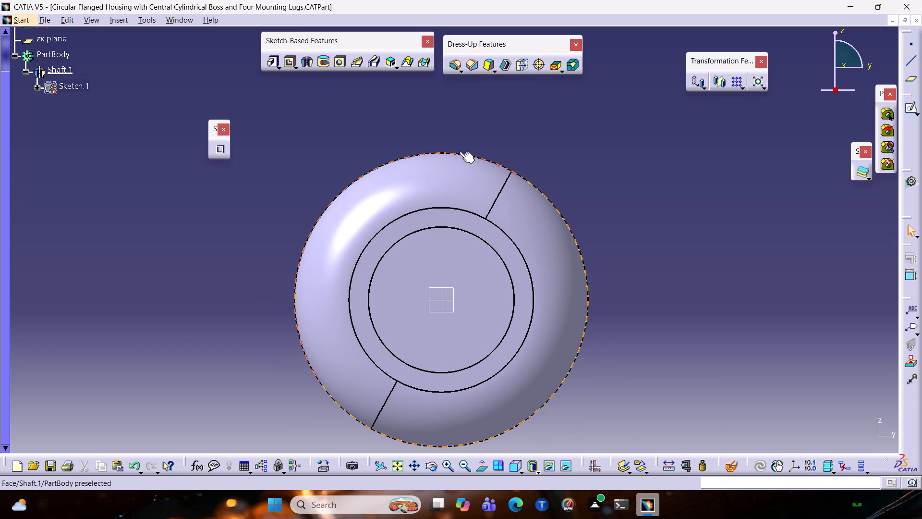
left_click(459, 151)
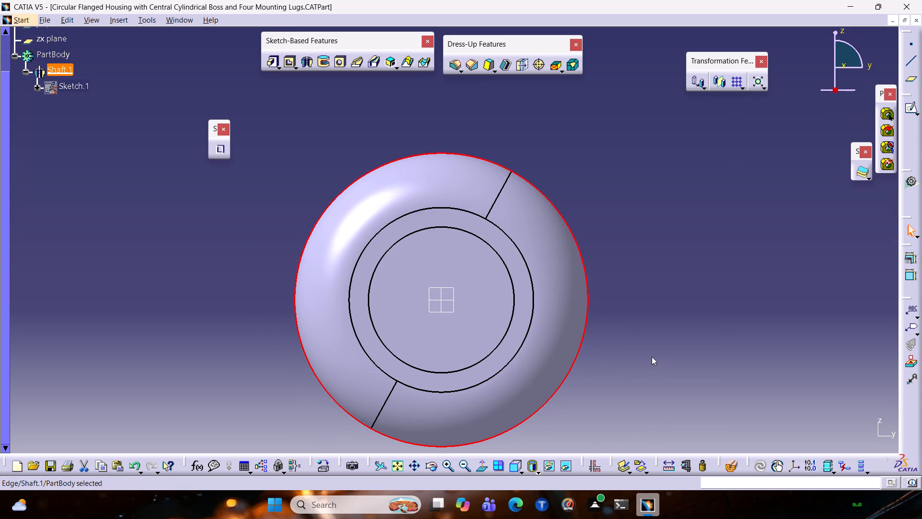
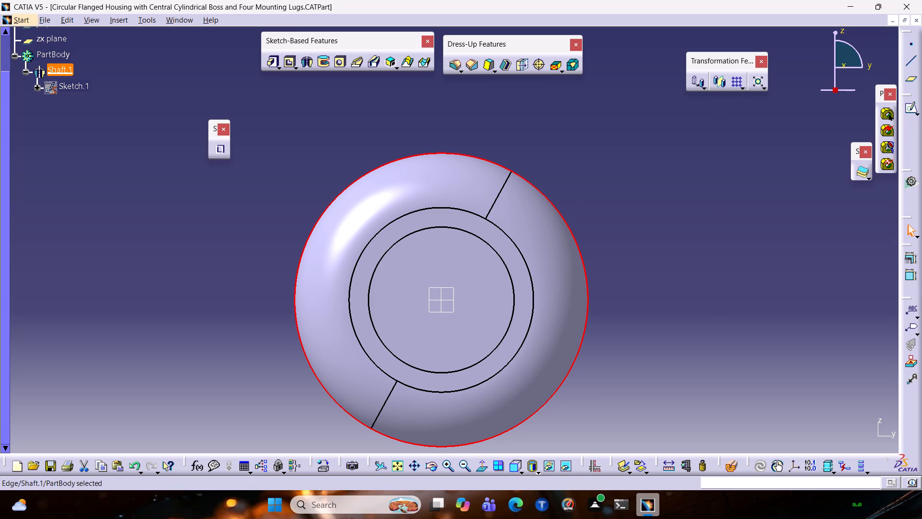
Cut the revolved body with a dynamic section from the standard right view, examine the bowl and boss interior, and exit the section.
scroll(346, 518, "up", 1)
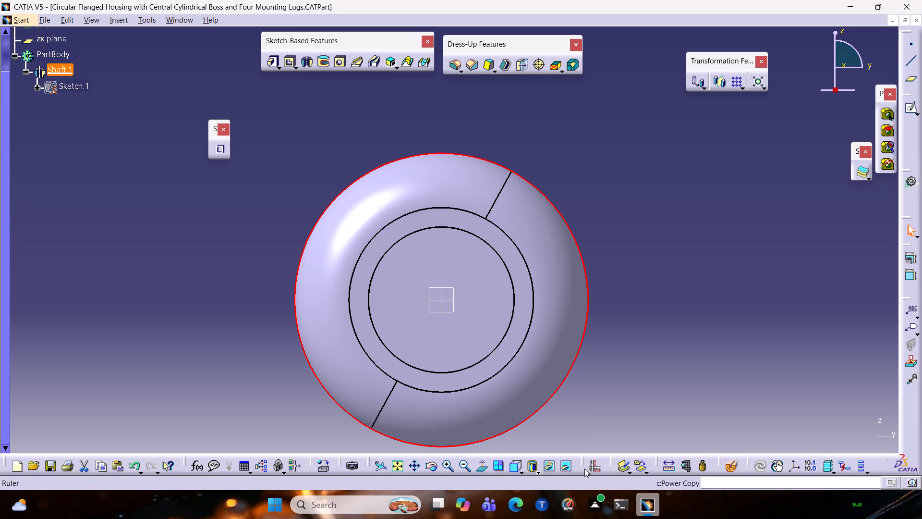
left_click(521, 469)
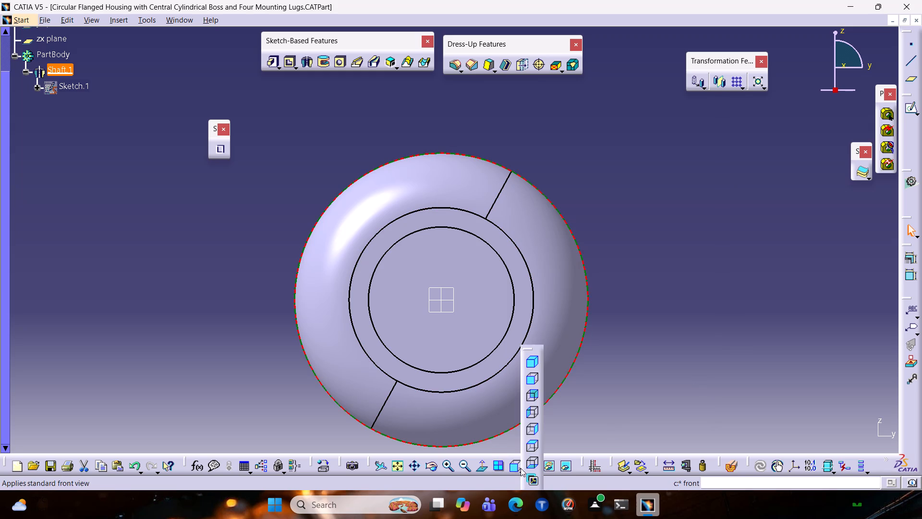
left_click(529, 428)
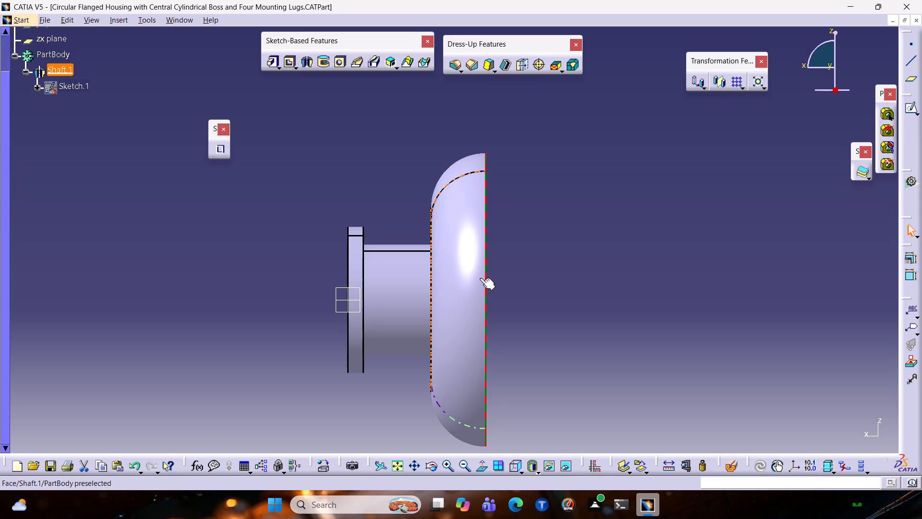
scroll(480, 278, "up", 2)
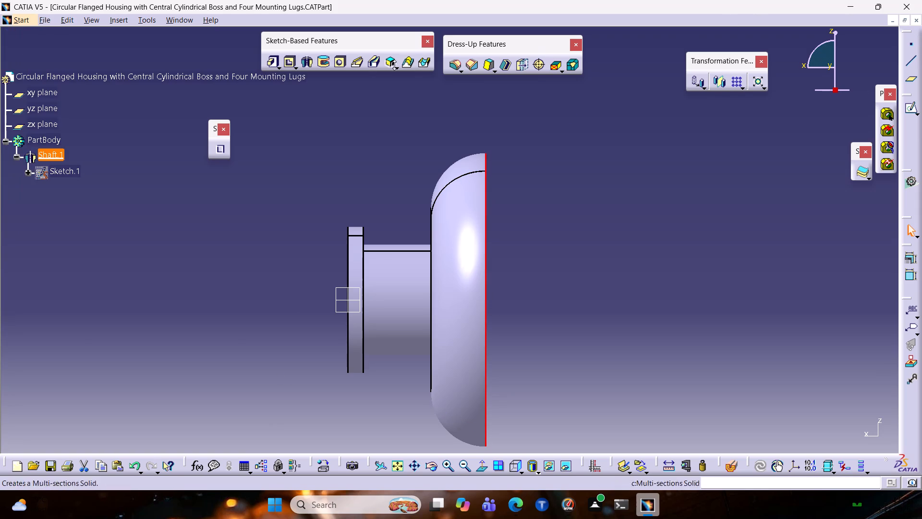
left_click(730, 470)
middle_click_drag(534, 338, 534, 337)
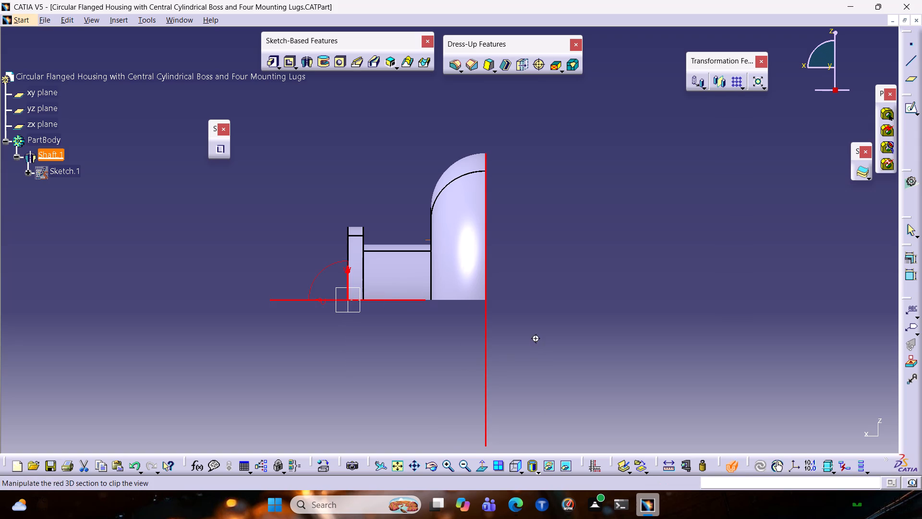
middle_click_drag(534, 337, 487, 168)
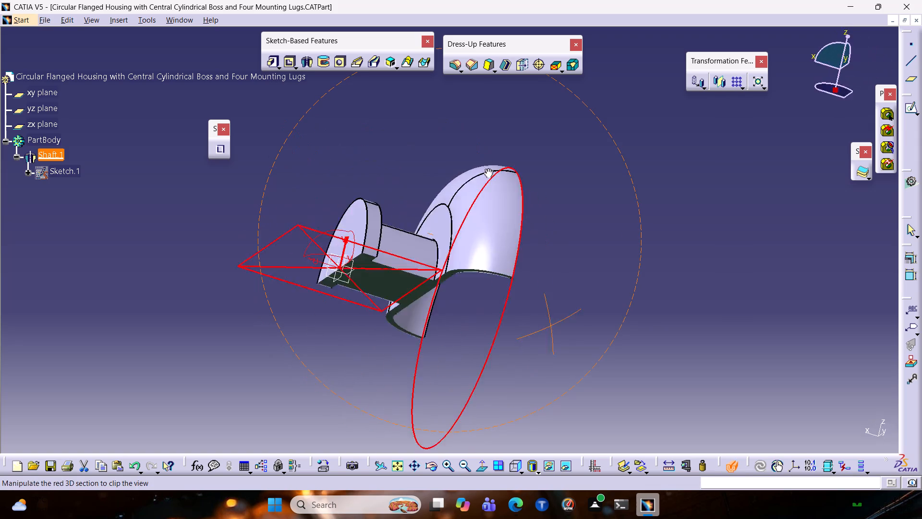
middle_click_drag(487, 168, 357, 195)
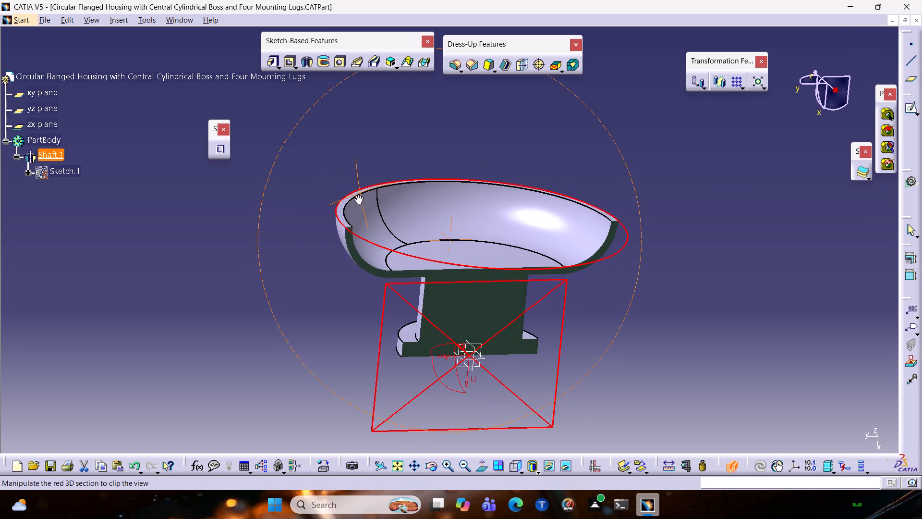
middle_click_drag(357, 195, 380, 214)
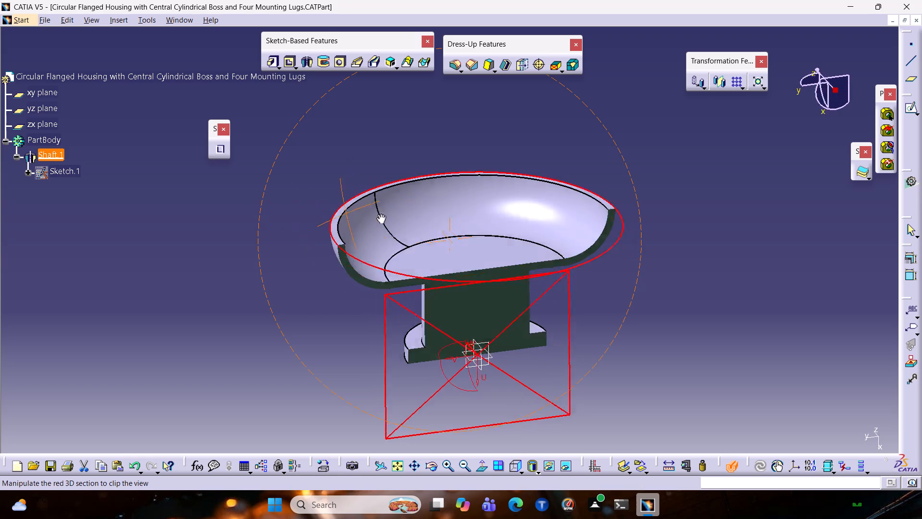
middle_click_drag(380, 214, 514, 241)
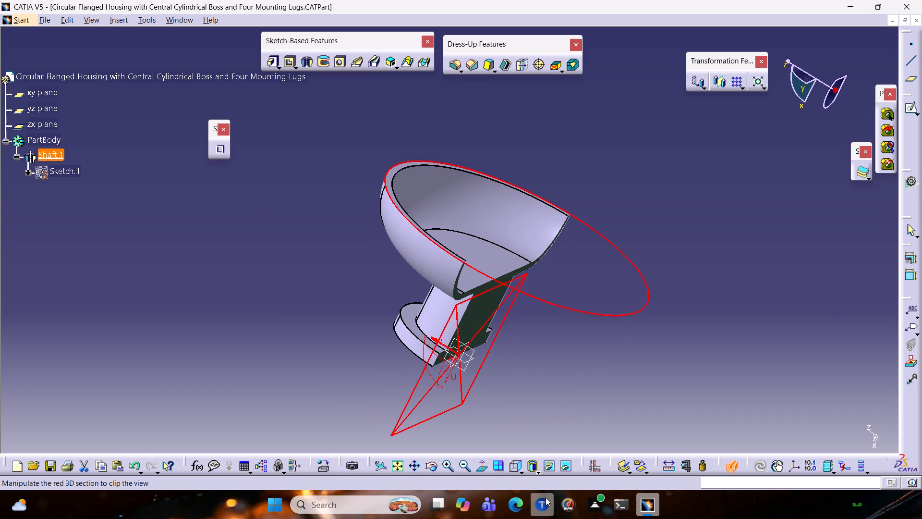
left_click(514, 470)
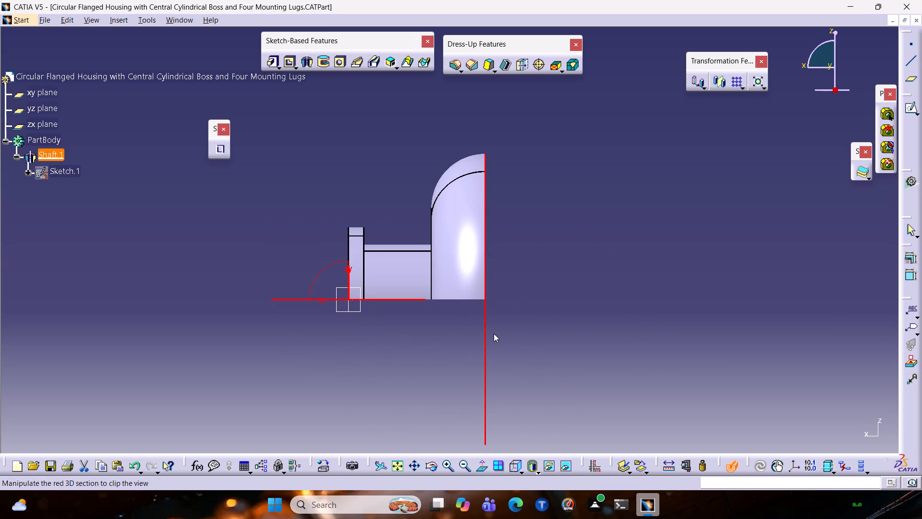
key("ctrl+z")
left_click(736, 469)
key("Escape")
key("Escape")
key("Escape")
key("Escape")
key("Escape")
key("Escape")
key("Escape")
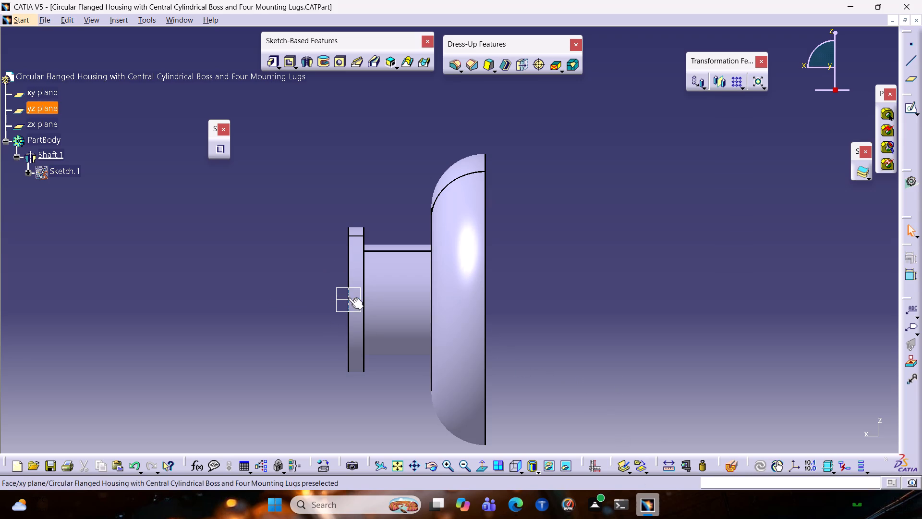
Section the body again with the zx plane selected, inspect the cut, turn the section plane parallel to the right view, and exit.
left_click(360, 290)
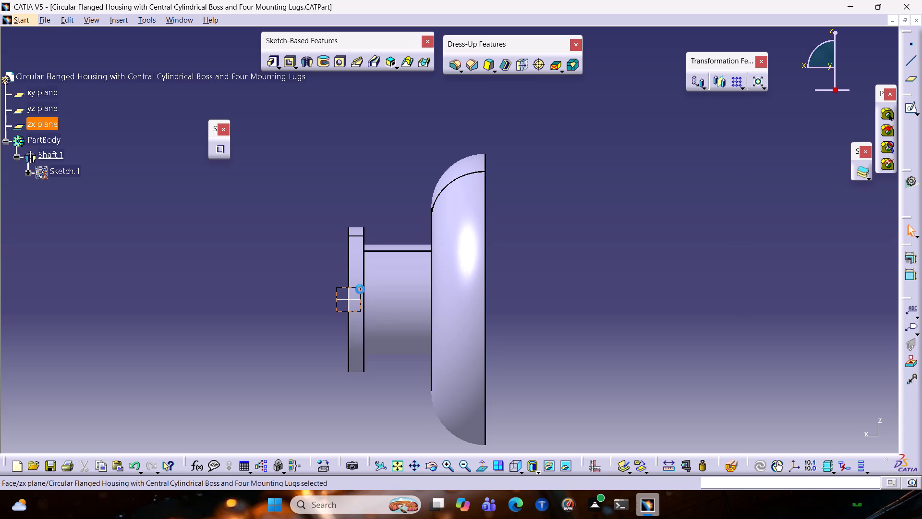
left_click(733, 467)
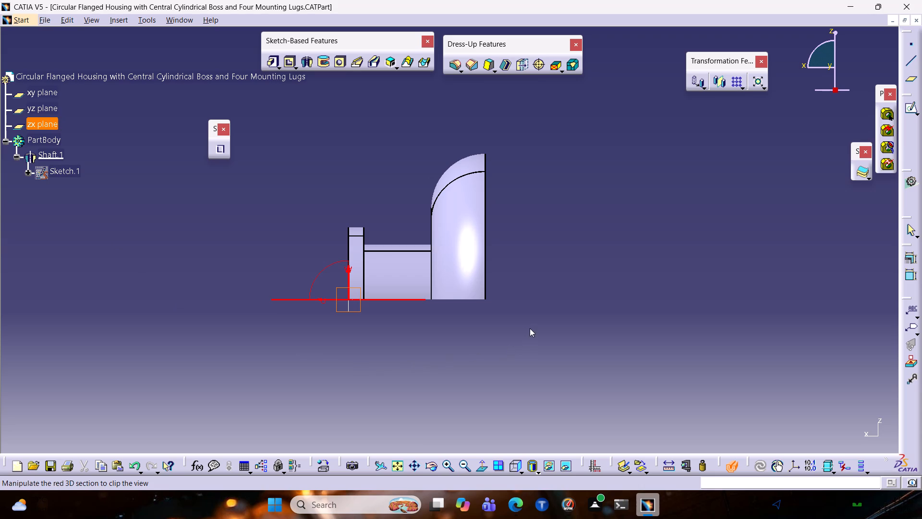
middle_click_drag(530, 327, 449, 458)
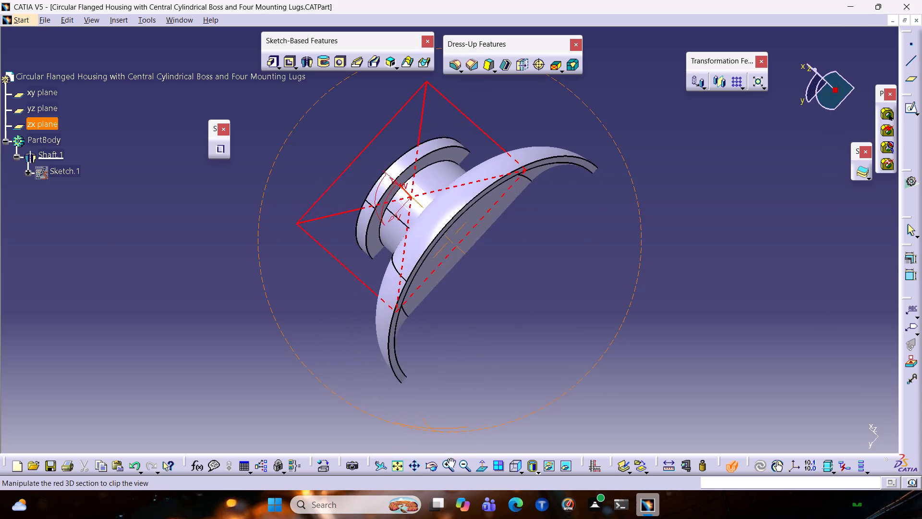
middle_click_drag(449, 458, 398, 368)
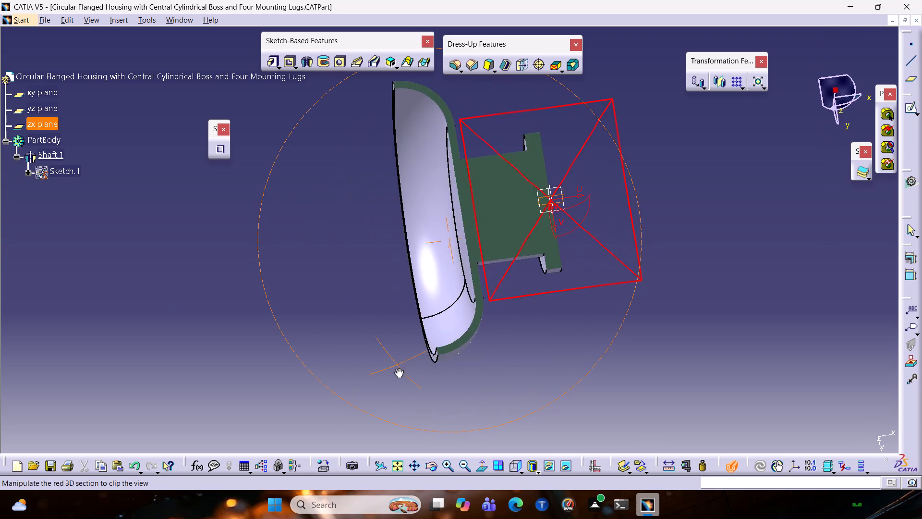
middle_click_drag(398, 368, 340, 402)
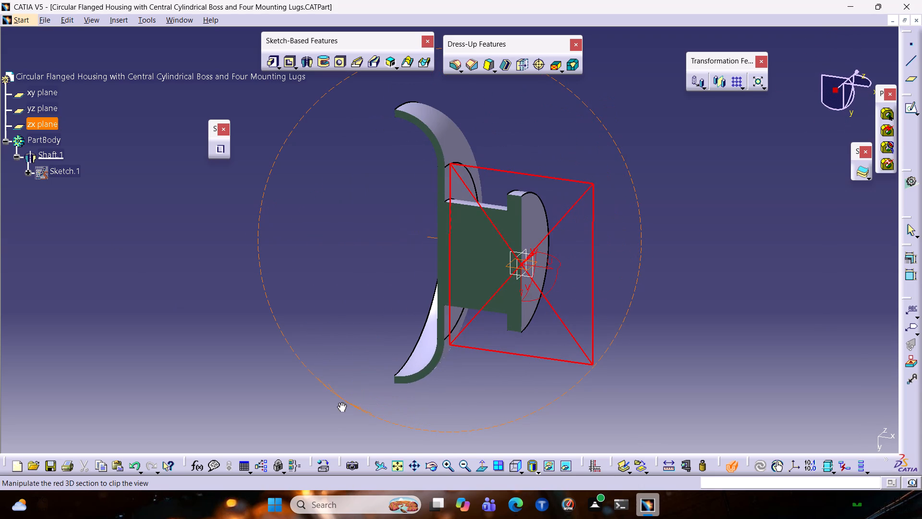
middle_click_drag(340, 402, 340, 402)
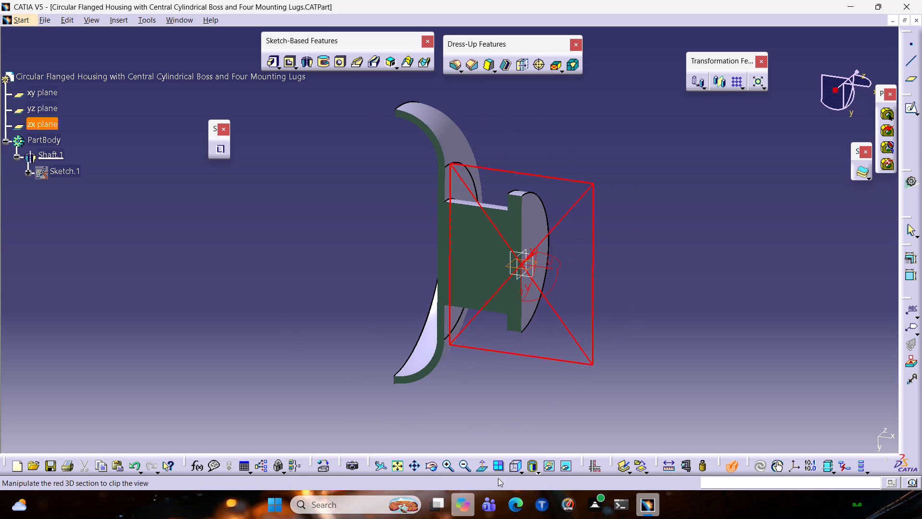
left_click(515, 469)
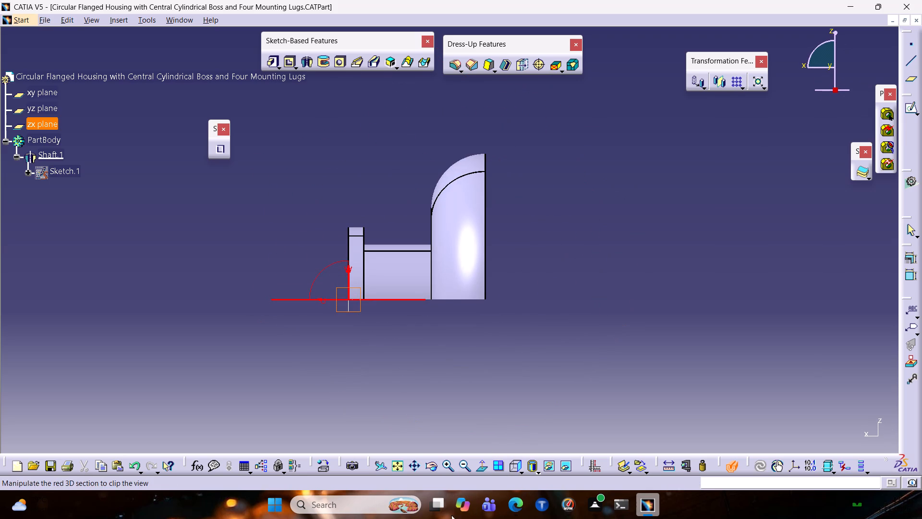
left_click(359, 292)
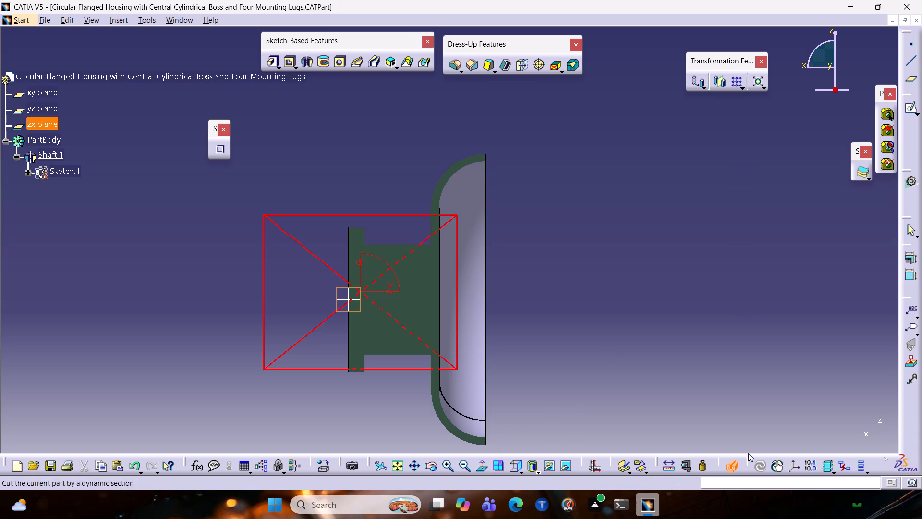
left_click(729, 466)
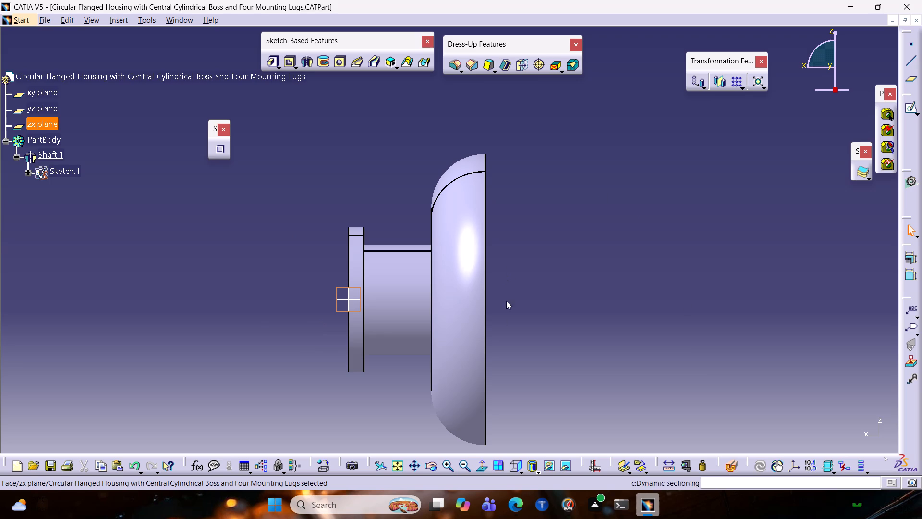
left_click(509, 332)
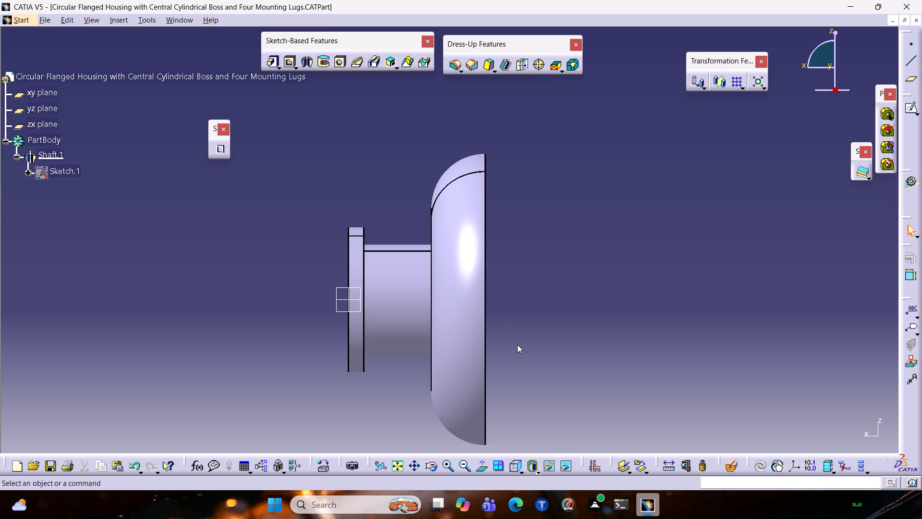
Reopen the dynamic section in the right view, turn its plane to expose the full axial profile, examine it, and exit.
left_click(722, 463)
left_click(728, 468)
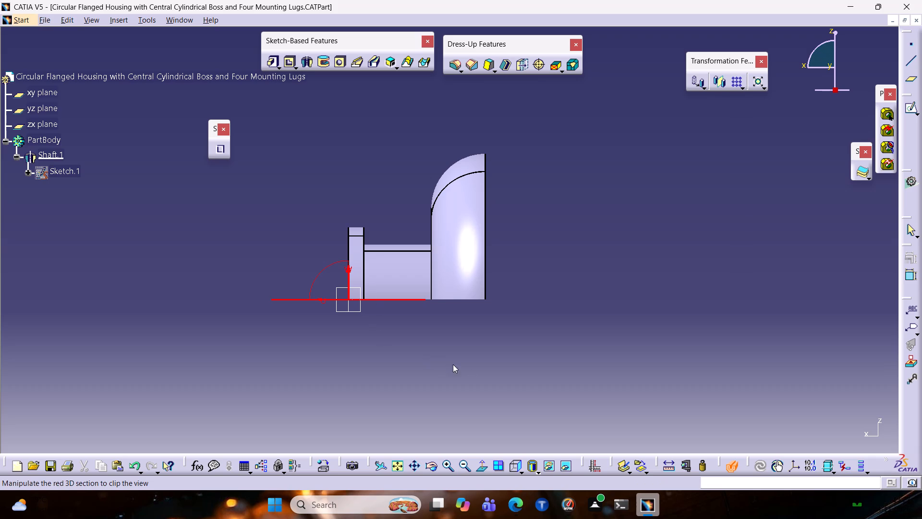
left_click(358, 294)
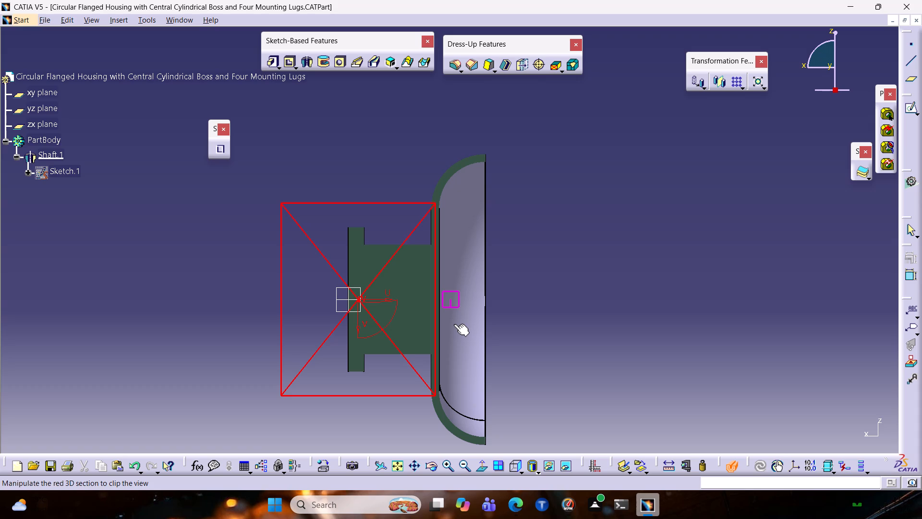
key("Escape")
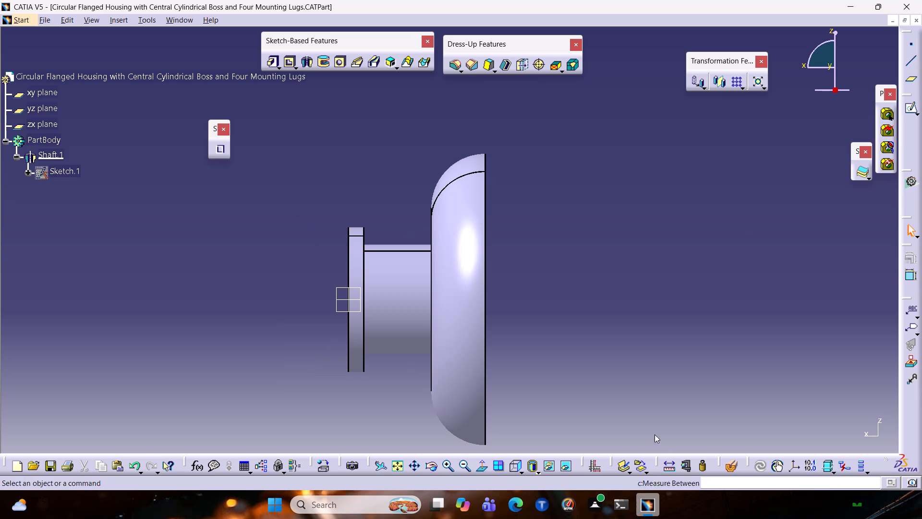
Return the revolved body to the standard front view.
left_click(521, 470)
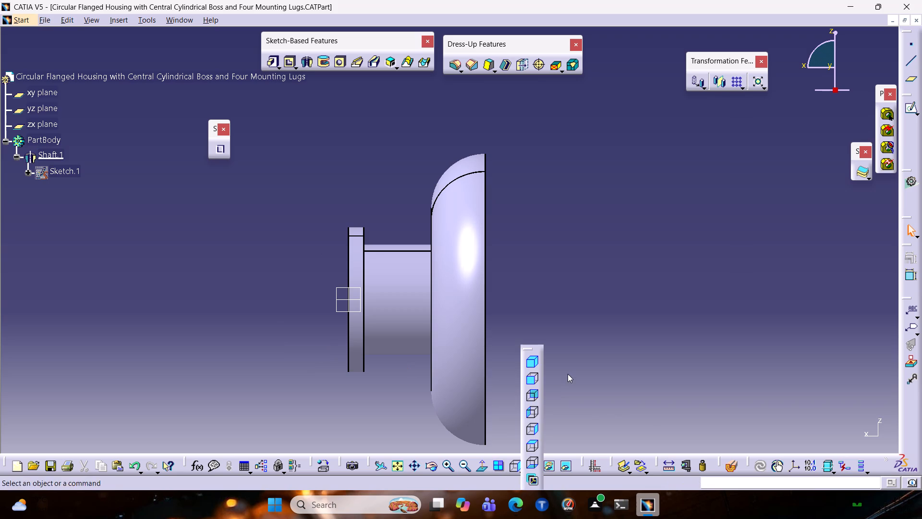
left_click(527, 378)
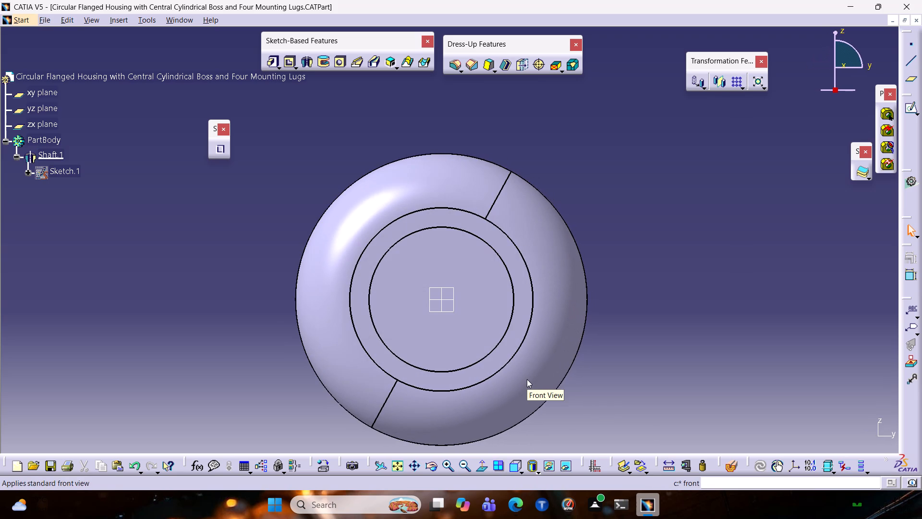
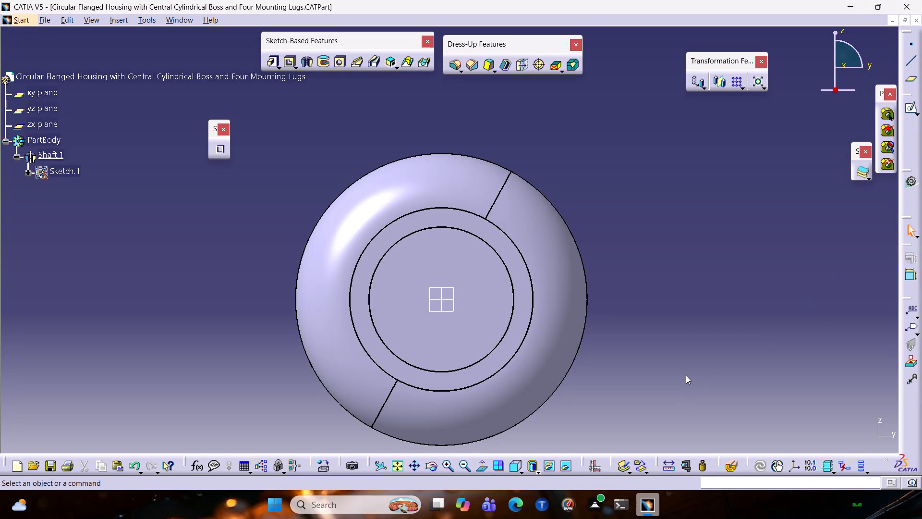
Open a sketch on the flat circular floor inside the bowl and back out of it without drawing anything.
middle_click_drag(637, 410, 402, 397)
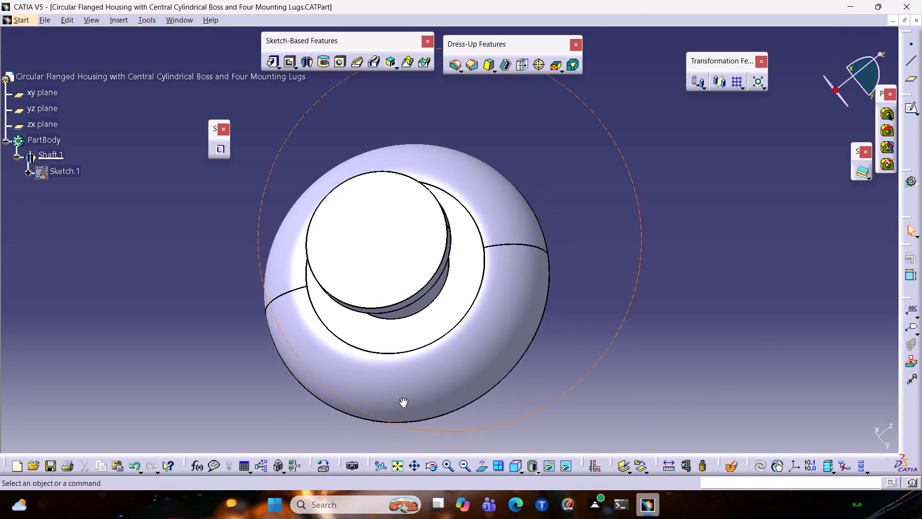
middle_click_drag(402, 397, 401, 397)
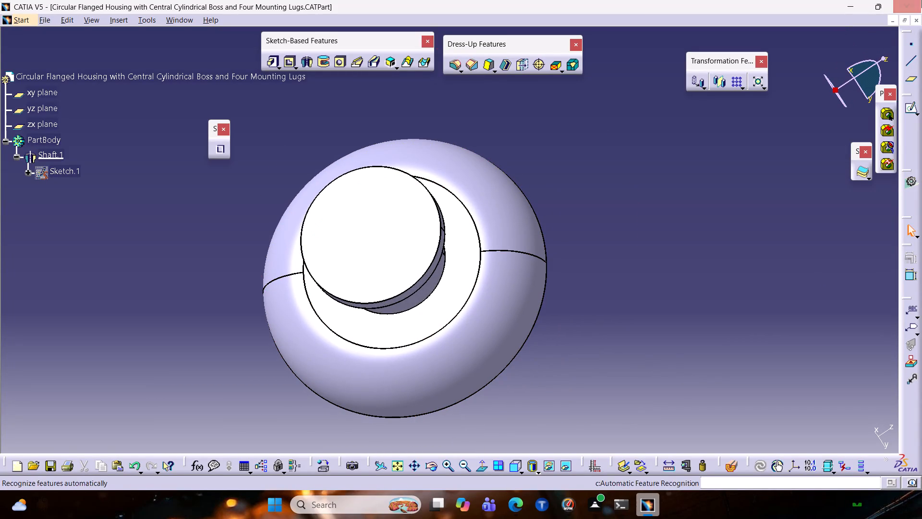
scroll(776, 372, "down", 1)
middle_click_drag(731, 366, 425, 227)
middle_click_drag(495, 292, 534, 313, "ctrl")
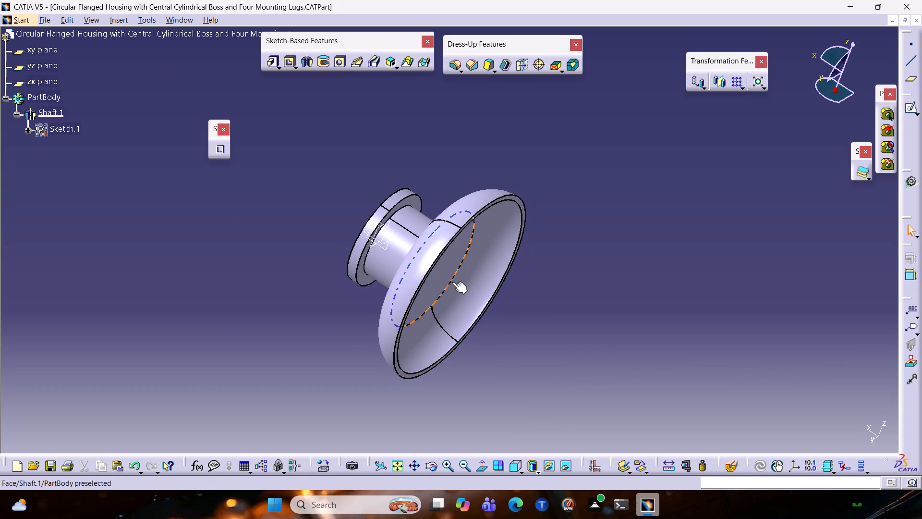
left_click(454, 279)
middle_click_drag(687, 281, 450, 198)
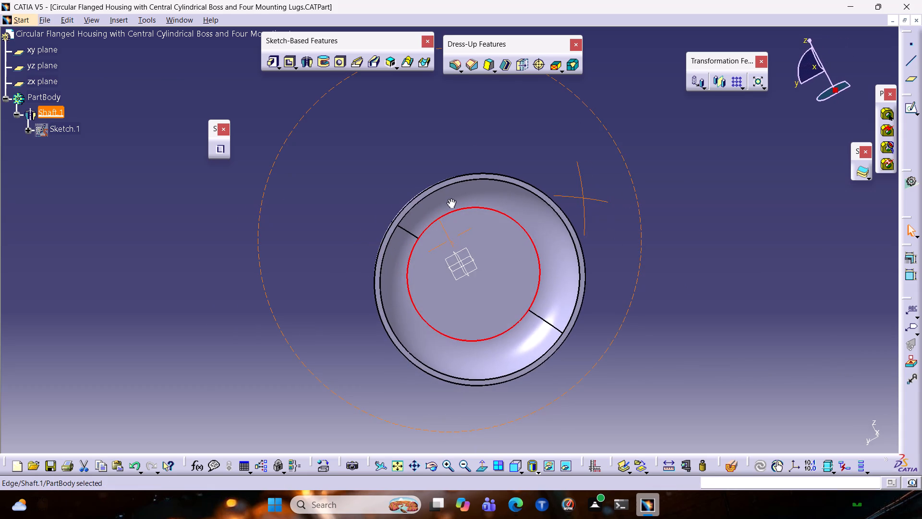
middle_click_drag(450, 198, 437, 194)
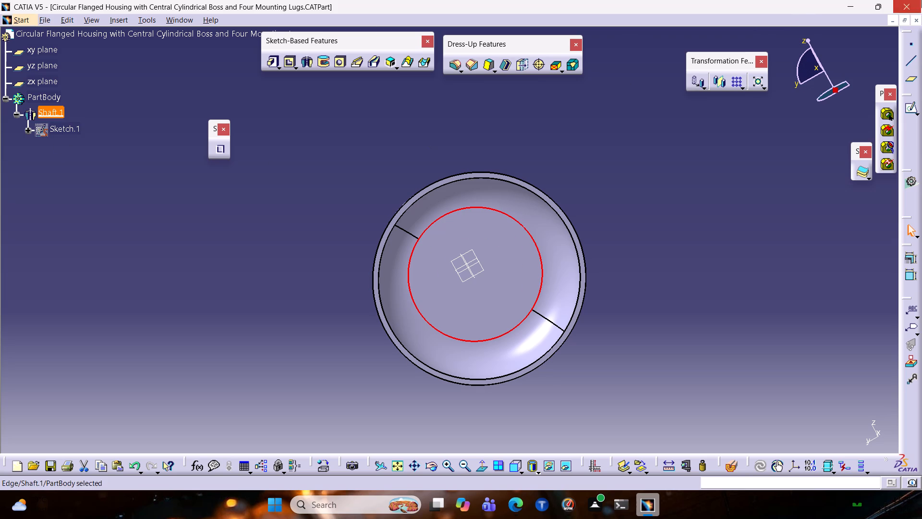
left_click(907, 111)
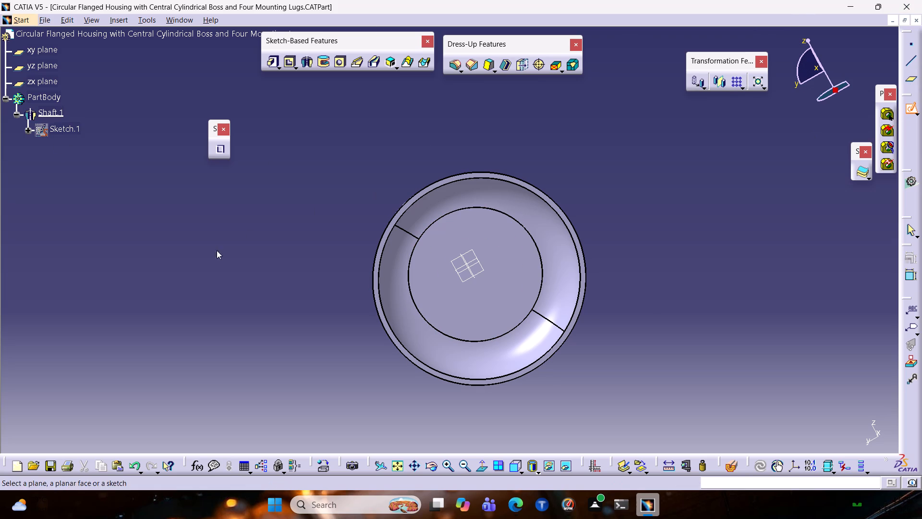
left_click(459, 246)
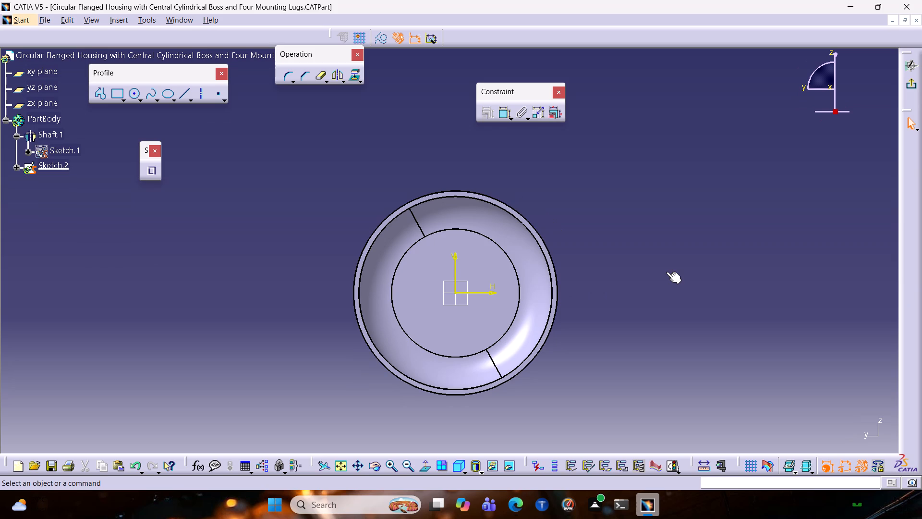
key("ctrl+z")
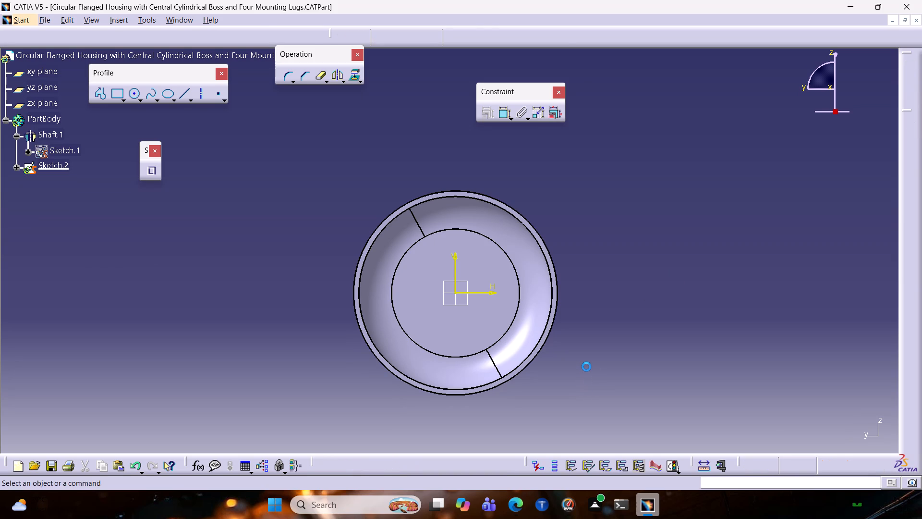
Start a blind hole on the flat circular end face of the central boss, seen from the standard front view.
middle_click_drag(607, 315, 233, 257)
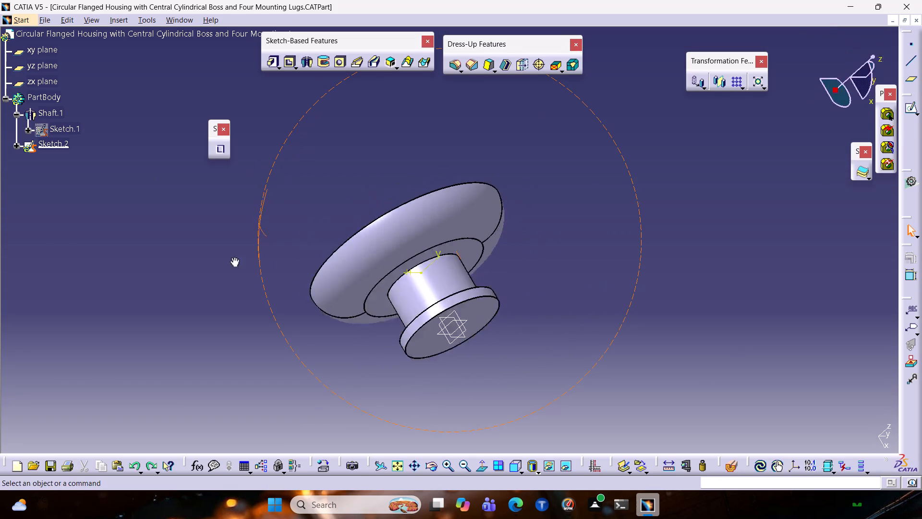
middle_click_drag(233, 257, 83, 275)
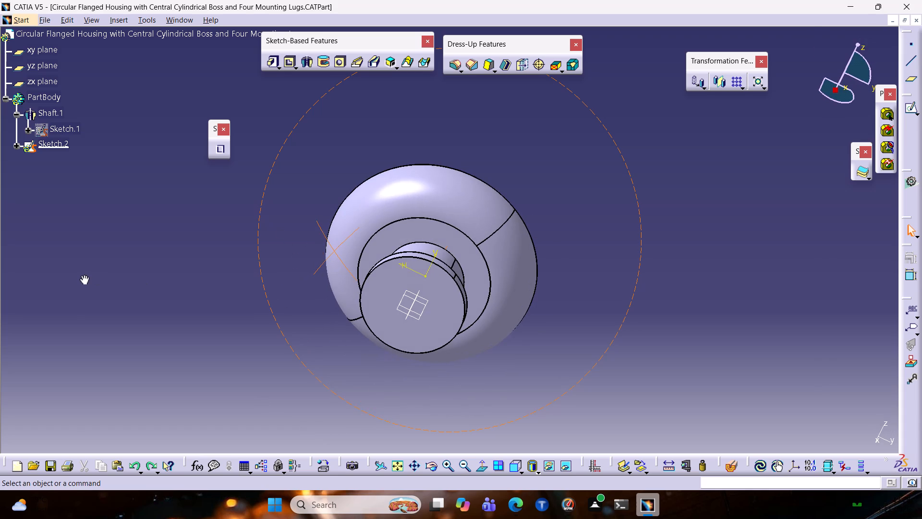
middle_click_drag(83, 275, 82, 274)
left_click(428, 286)
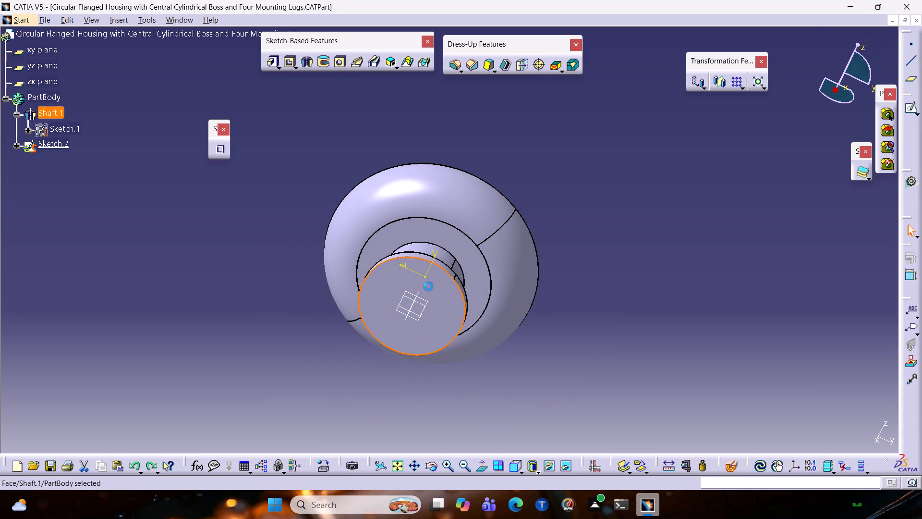
middle_click_drag(606, 370, 600, 201)
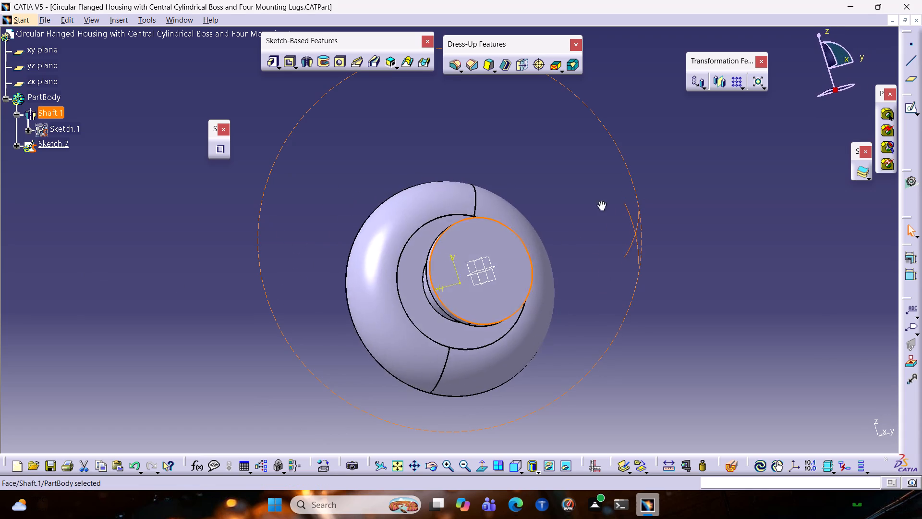
middle_click_drag(600, 201, 696, 207)
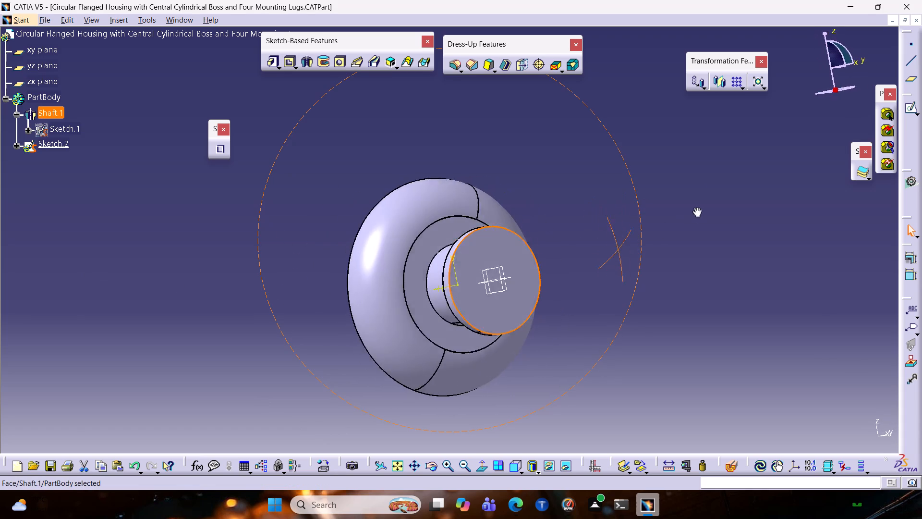
middle_click_drag(696, 207, 534, 143)
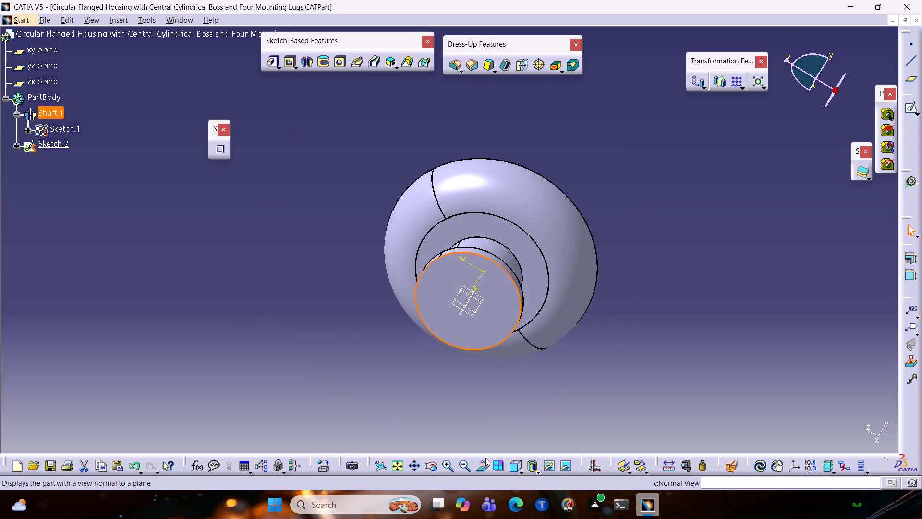
left_click(484, 461)
left_click(484, 461)
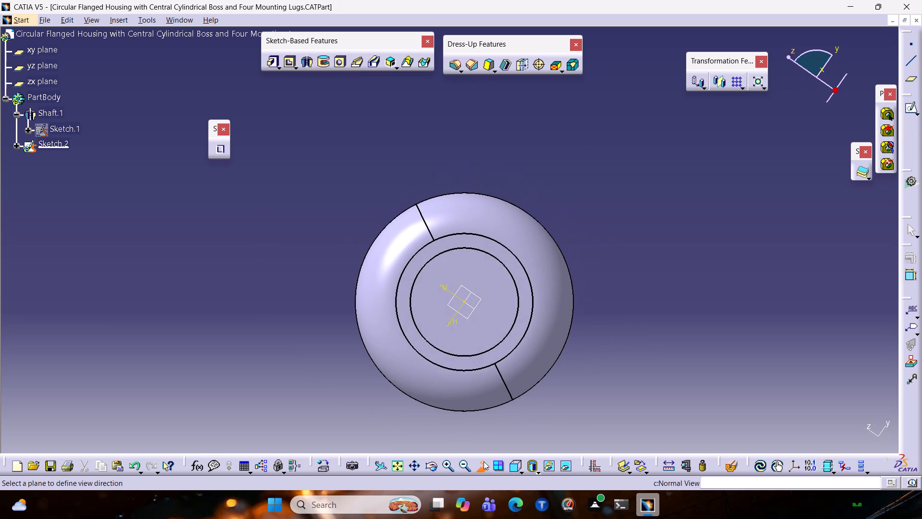
left_click(480, 463)
left_click(517, 466)
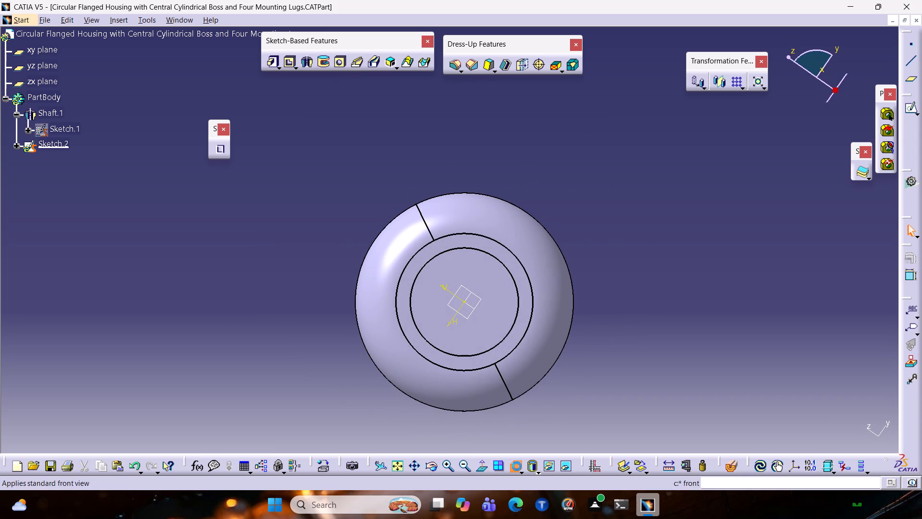
left_click(517, 467)
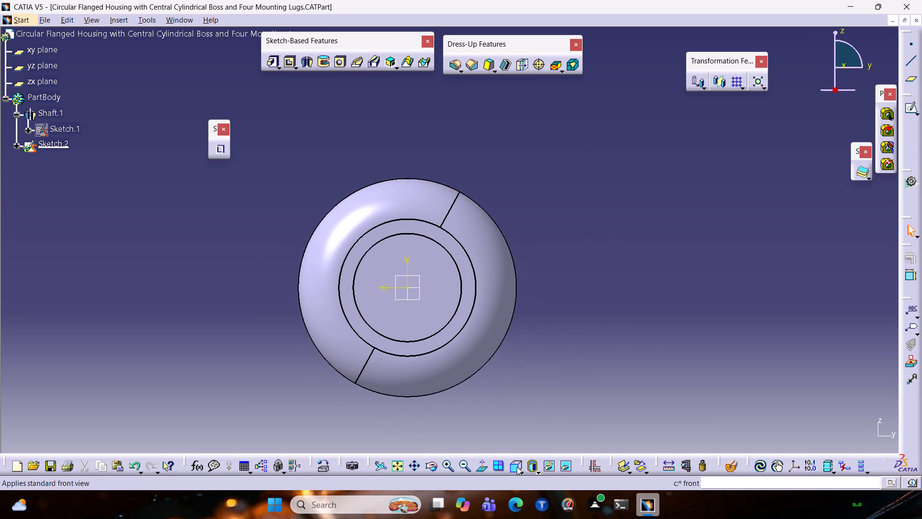
left_click(481, 464)
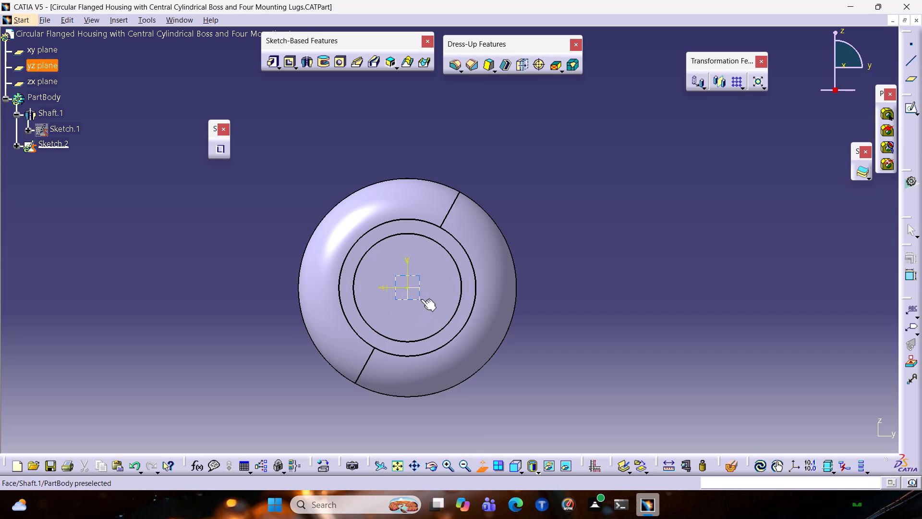
left_click(335, 57)
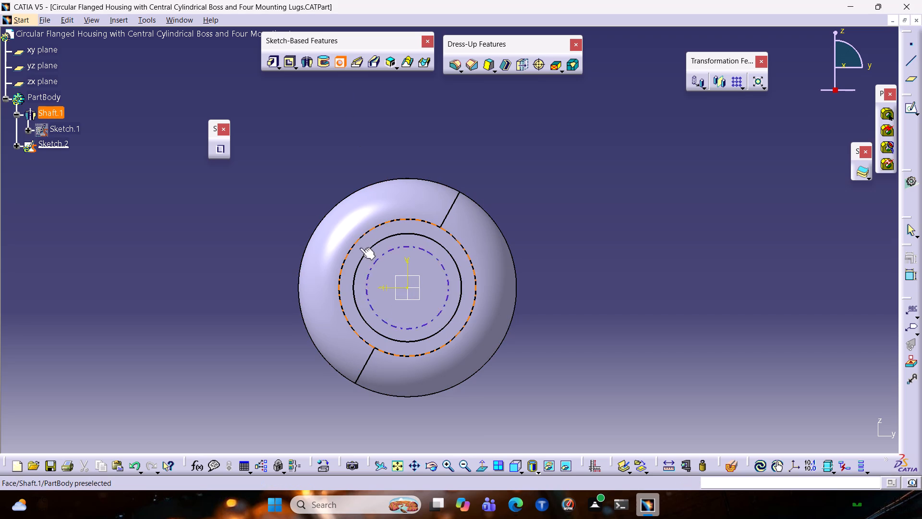
left_click(418, 263)
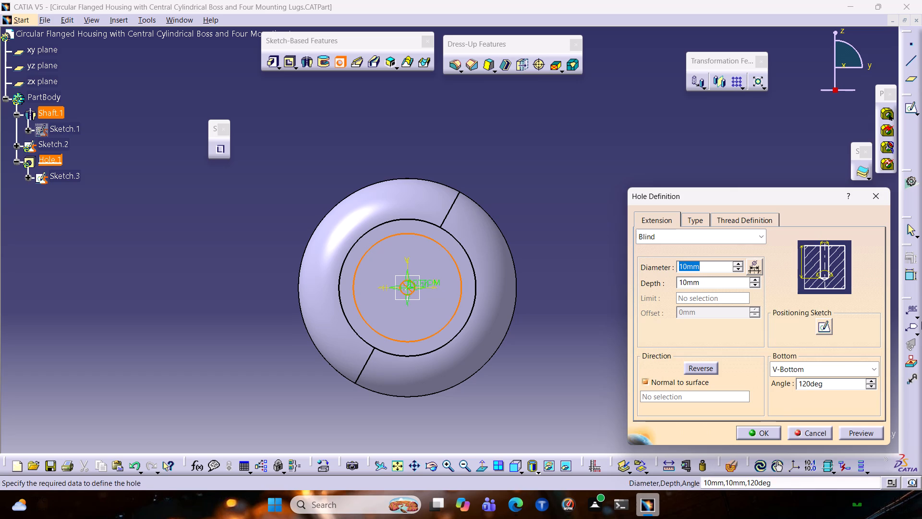
Open the hole's positioning sketch and examine where its centre point sits on the boss's end face.
left_click(822, 326)
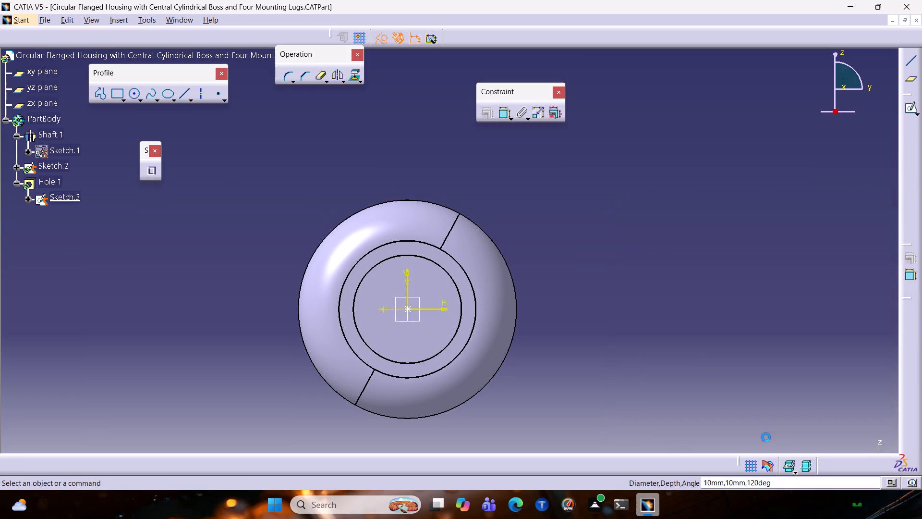
left_click(411, 296)
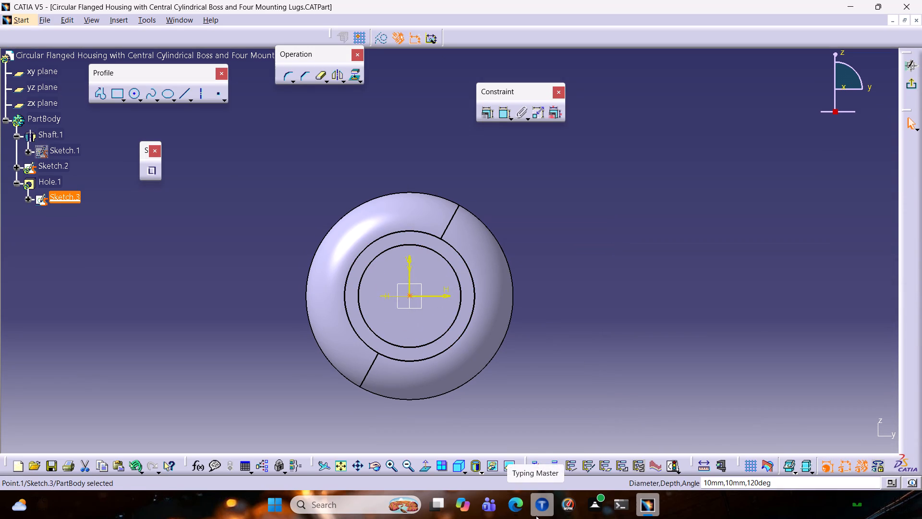
middle_click_drag(499, 378, 541, 231)
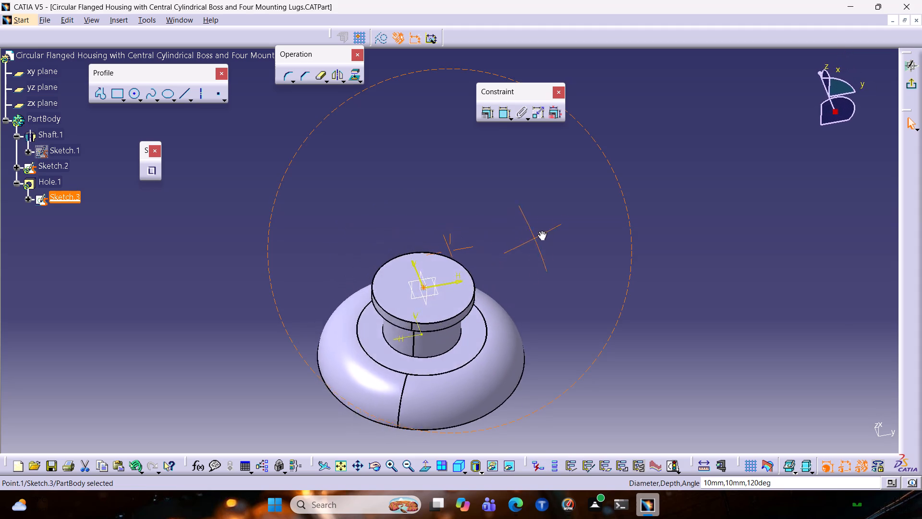
middle_click_drag(541, 231, 546, 268)
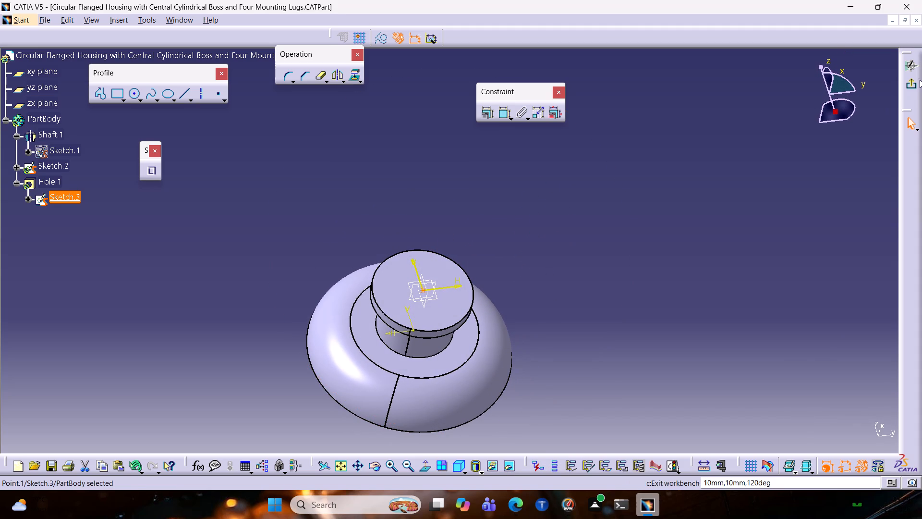
left_click(916, 84)
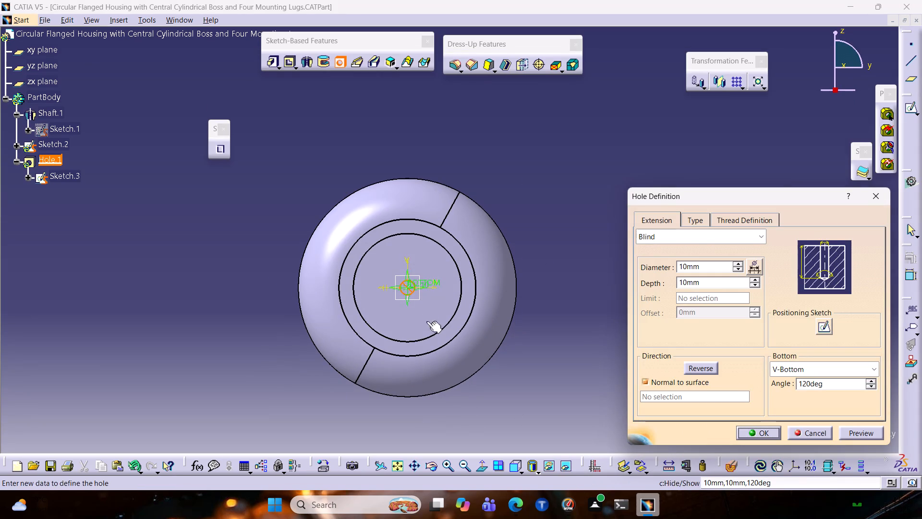
left_click(823, 327)
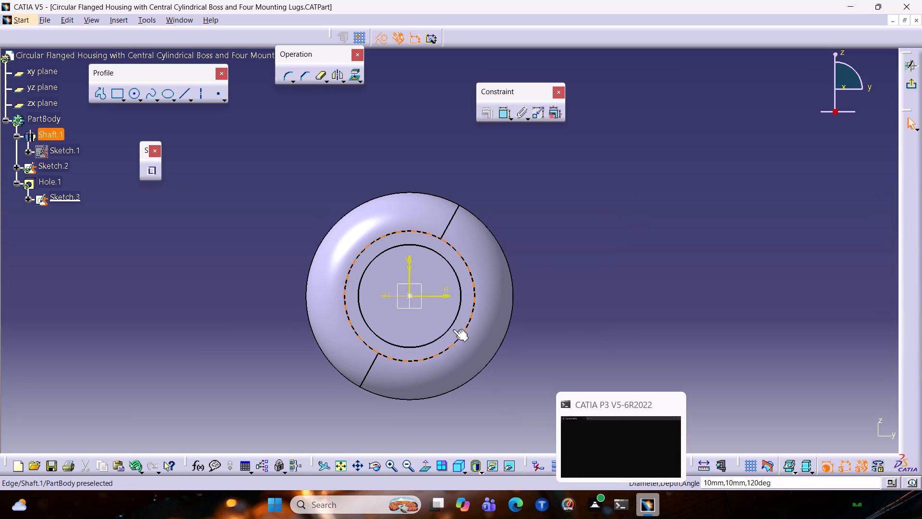
left_click(409, 294)
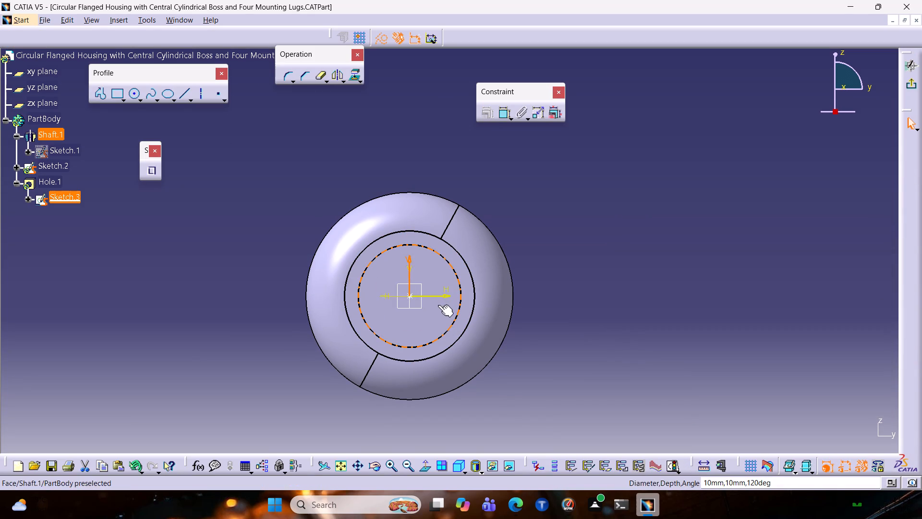
middle_click_drag(491, 371, 516, 351, "ctrl")
middle_click_drag(560, 388, 537, 350)
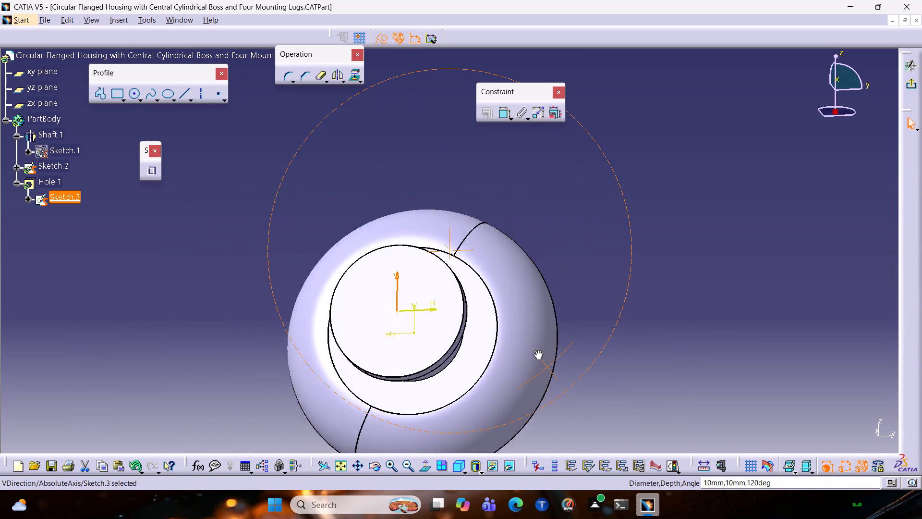
middle_click_drag(537, 350, 575, 357)
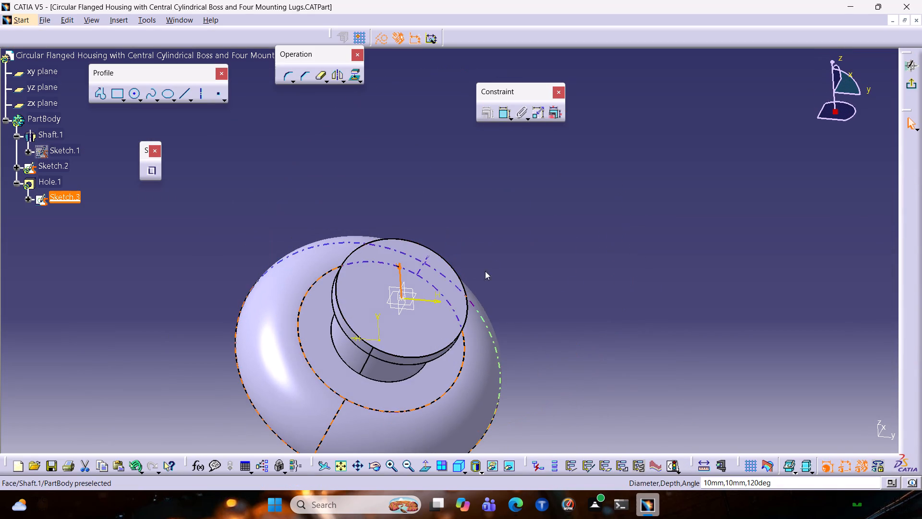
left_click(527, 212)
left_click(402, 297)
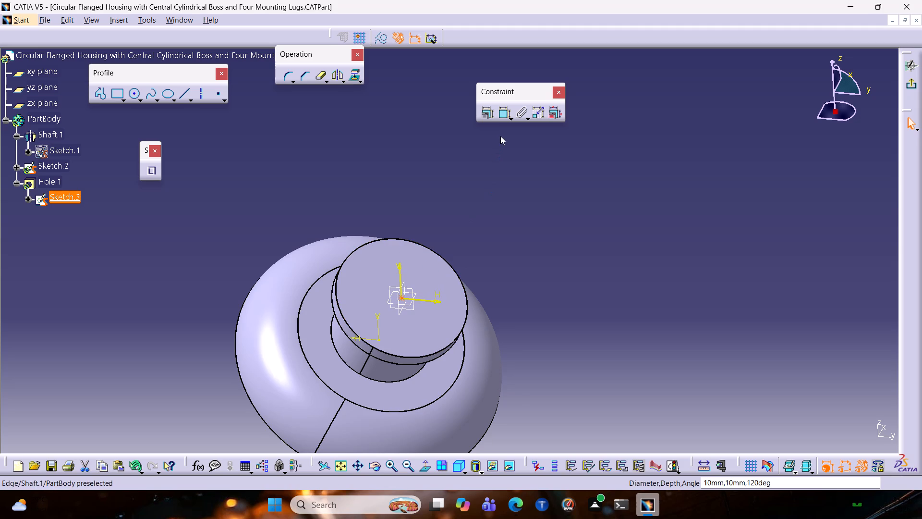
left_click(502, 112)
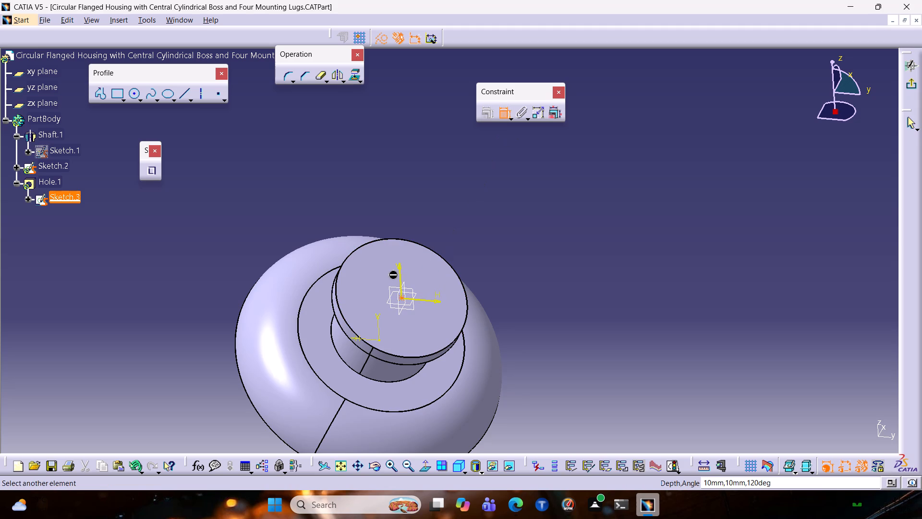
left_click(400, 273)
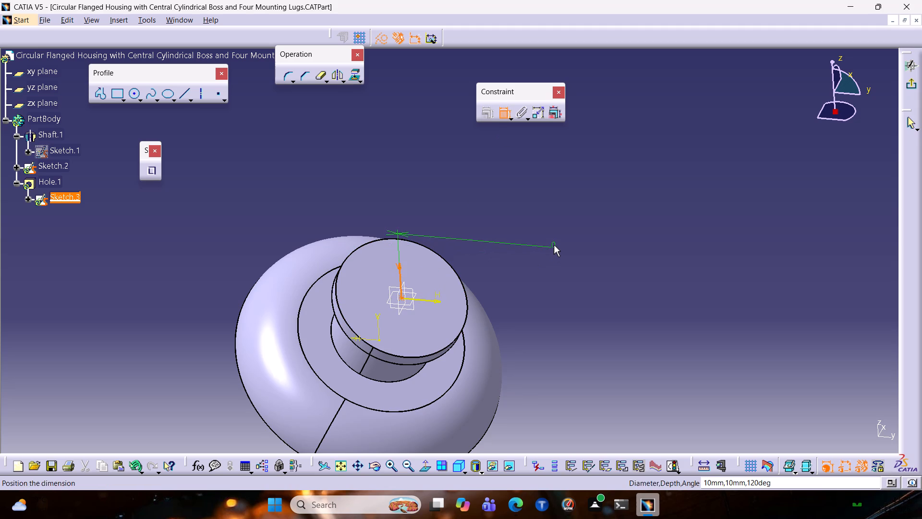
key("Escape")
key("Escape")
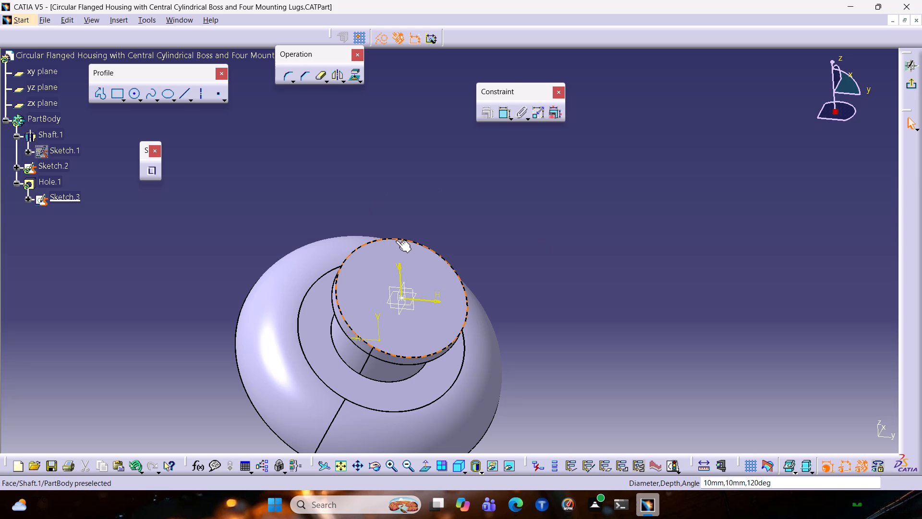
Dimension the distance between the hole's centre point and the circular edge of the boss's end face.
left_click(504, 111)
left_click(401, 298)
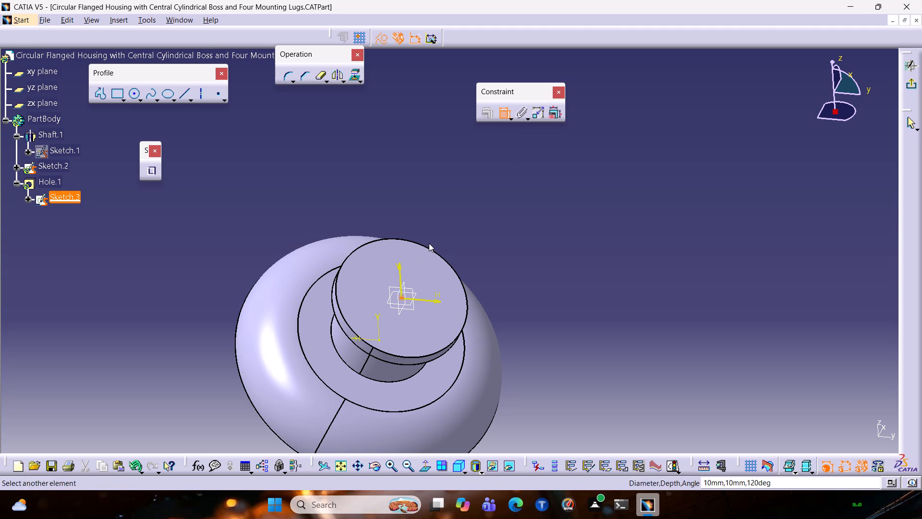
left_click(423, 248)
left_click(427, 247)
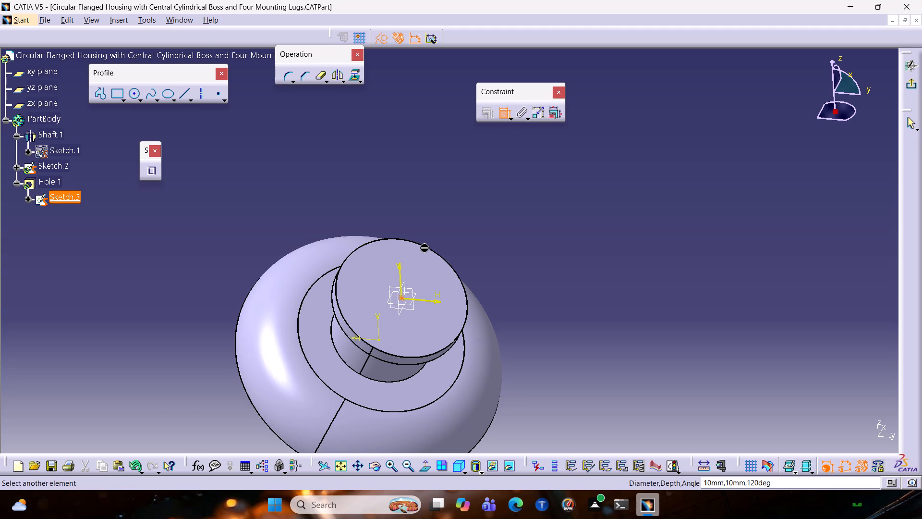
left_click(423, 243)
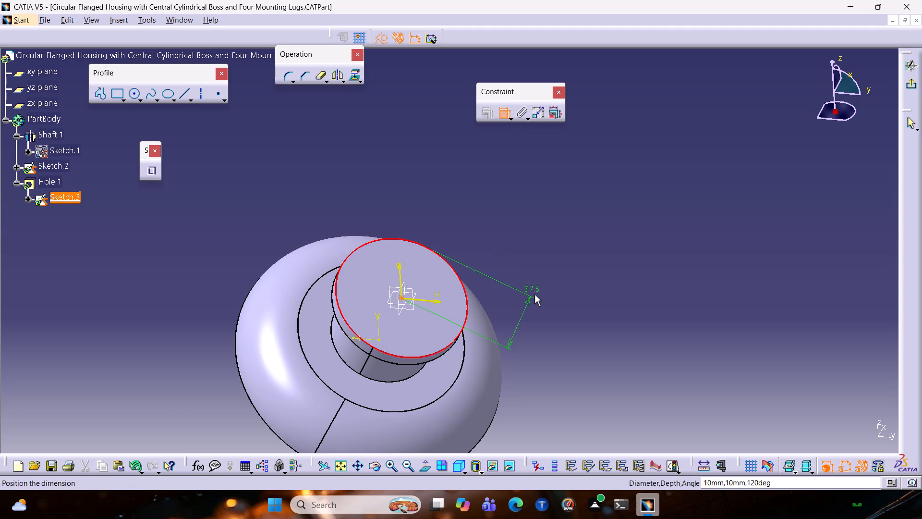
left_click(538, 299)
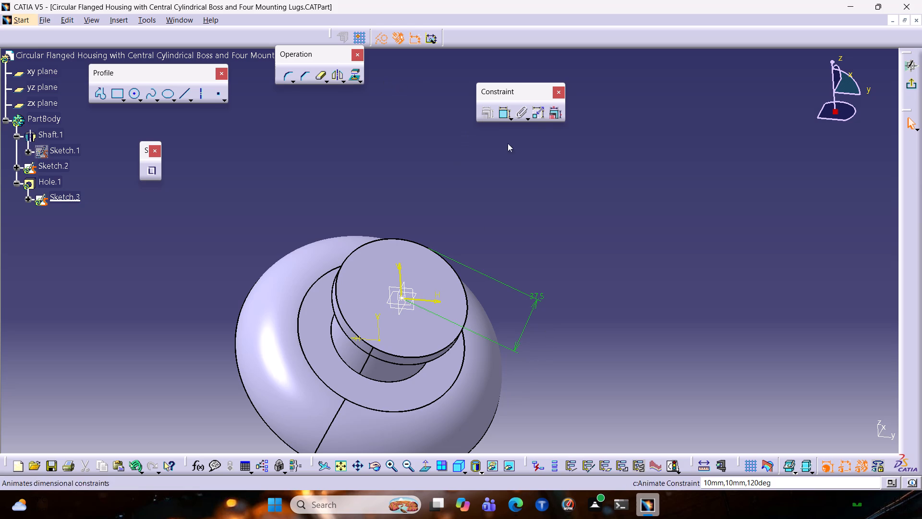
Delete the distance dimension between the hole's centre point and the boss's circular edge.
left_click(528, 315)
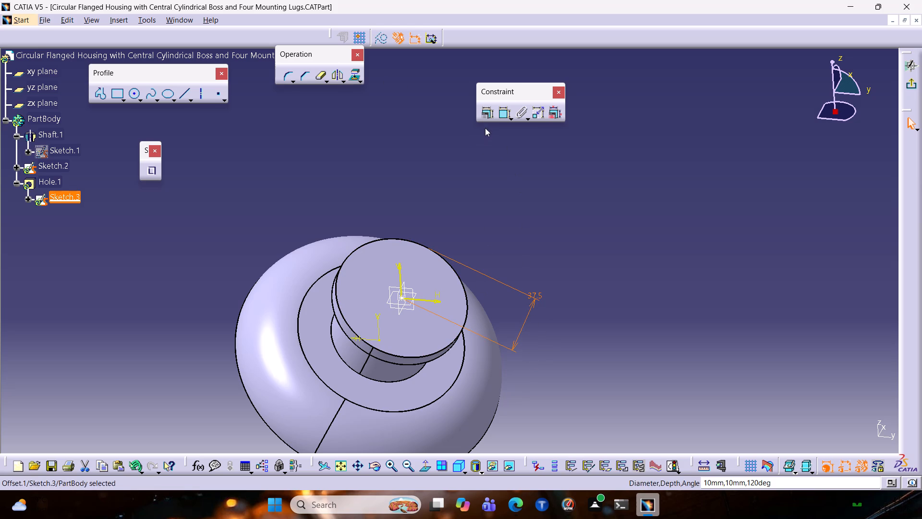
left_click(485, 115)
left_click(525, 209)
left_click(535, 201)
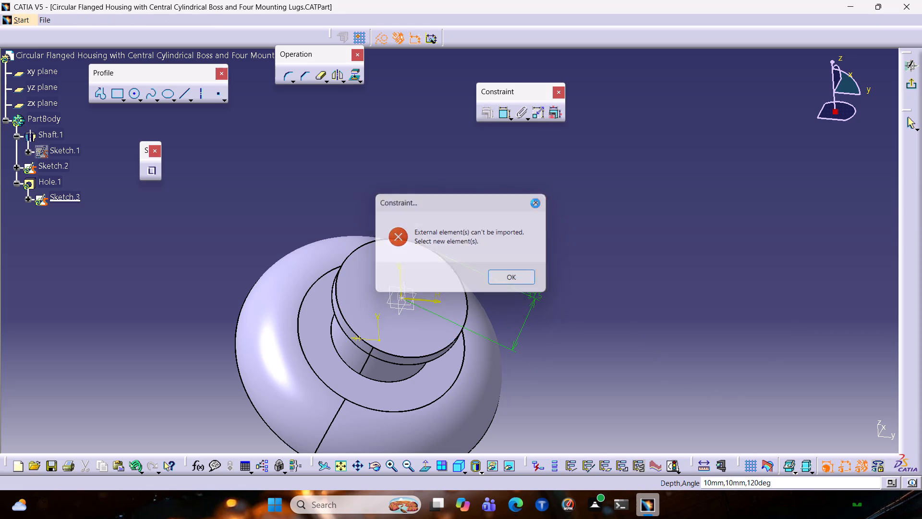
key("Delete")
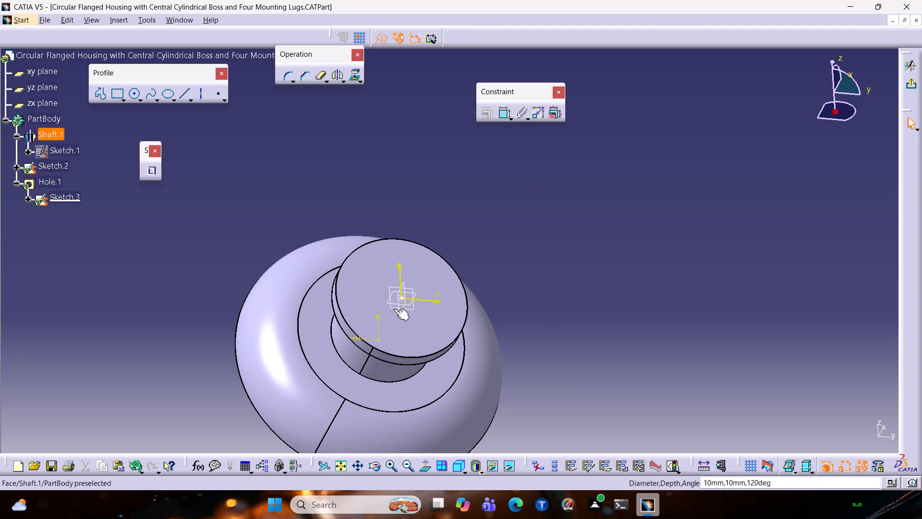
Constrain the hole's centre point to be concentric with the circular edge of the boss's end face.
left_click(401, 297)
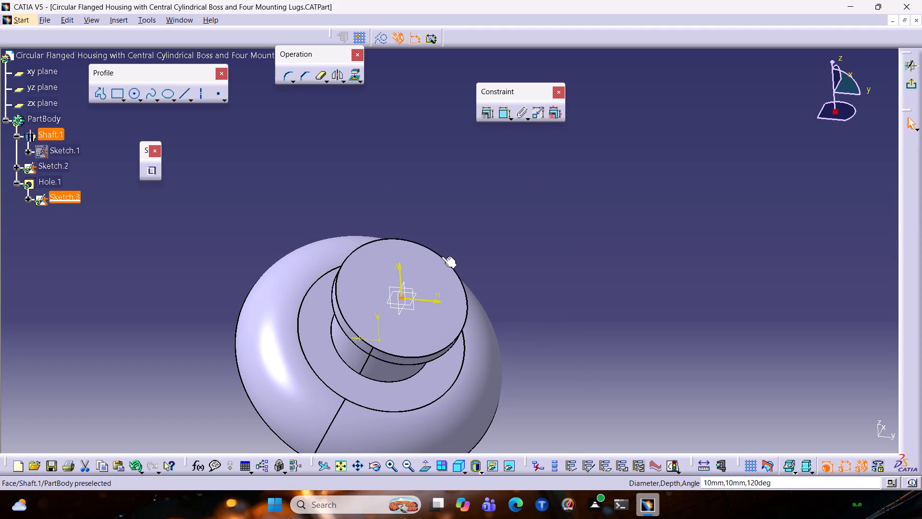
left_click(441, 256, "ctrl")
left_click(486, 115)
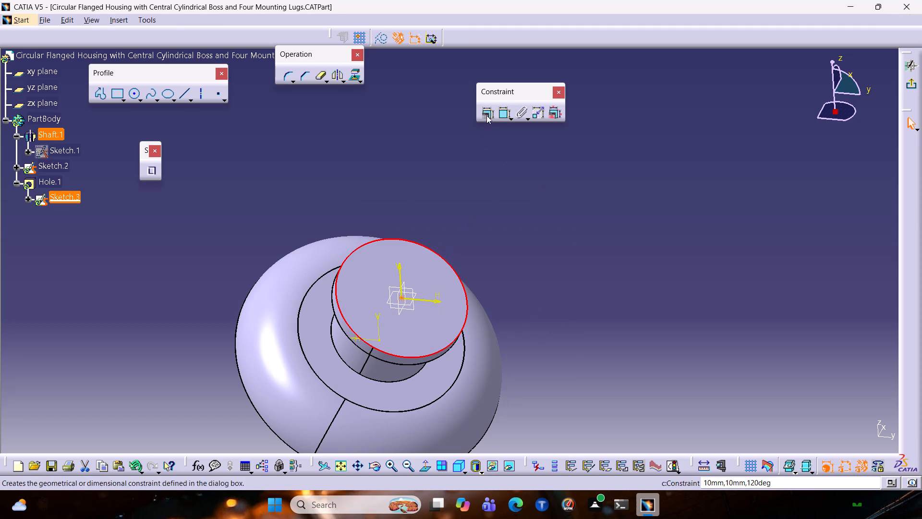
left_click(837, 288)
left_click(838, 283)
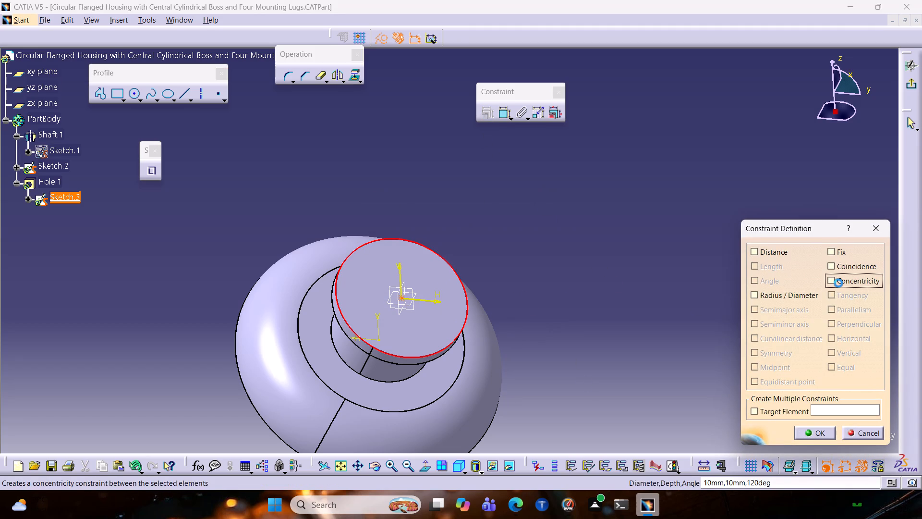
left_click(815, 430)
left_click(532, 230)
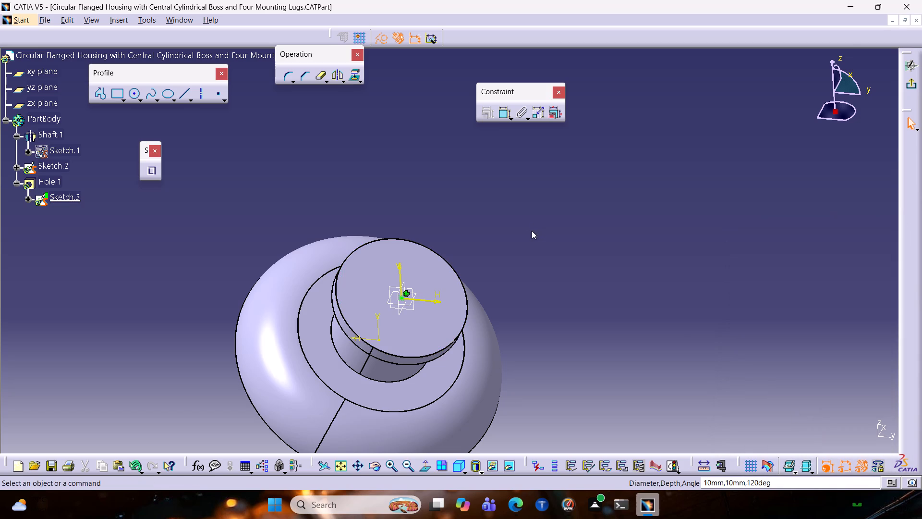
Examine the constrained hole centre point on the boss's end face from several angles.
middle_click_drag(531, 239, 442, 268, "ctrl")
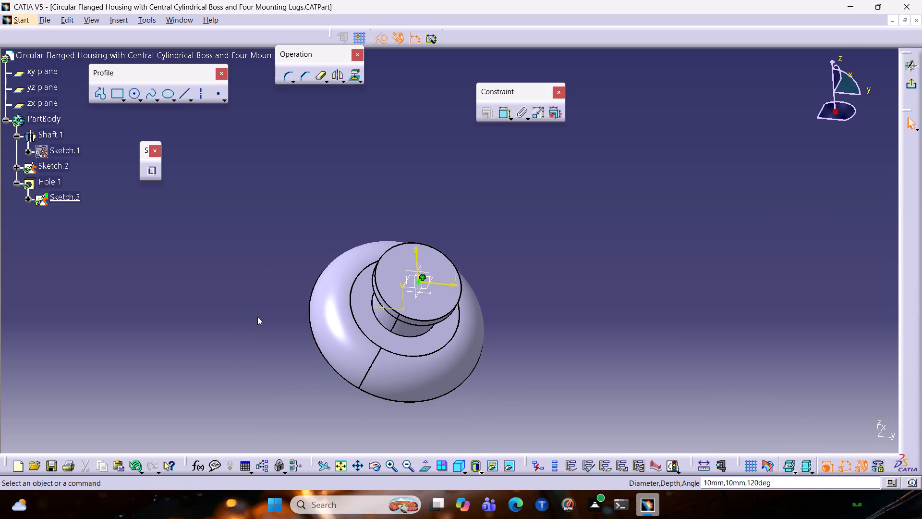
middle_click(456, 308)
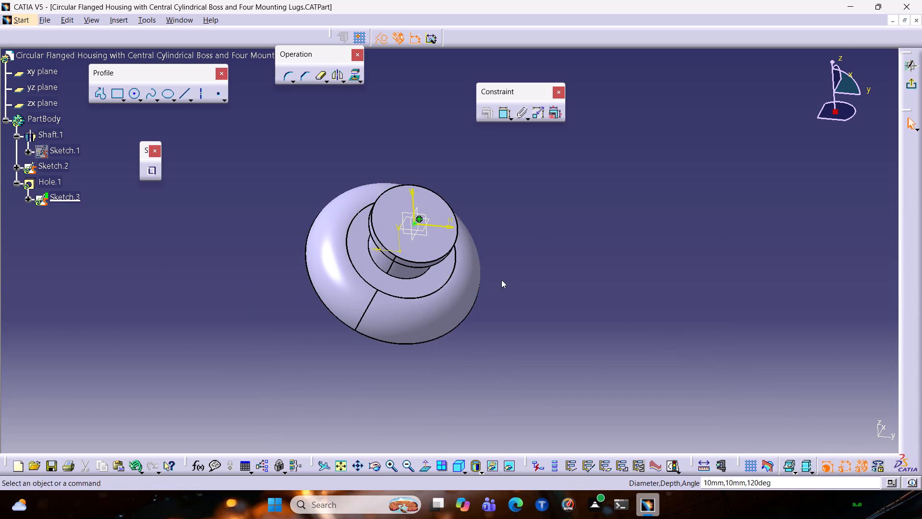
middle_click_drag(503, 273, 431, 379)
middle_click_drag(566, 242, 650, 171, "ctrl")
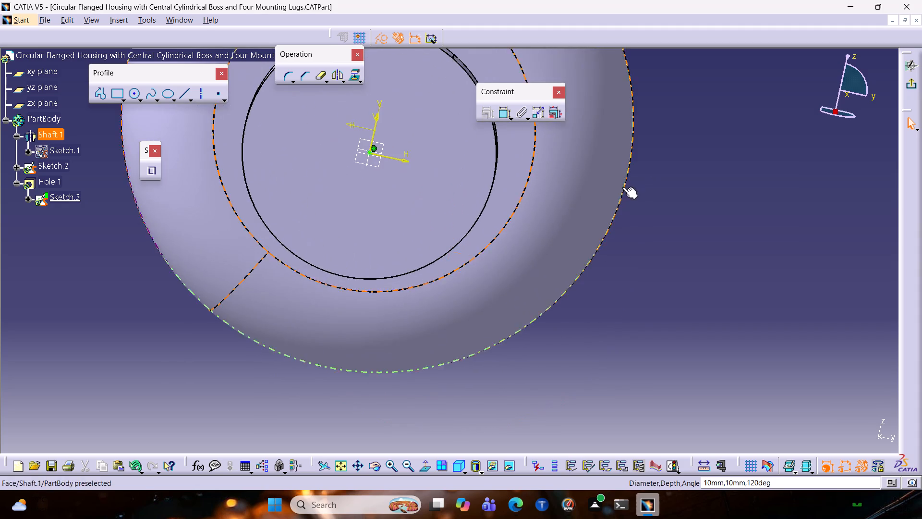
middle_click_drag(622, 188, 661, 411)
middle_click_drag(675, 243, 656, 145)
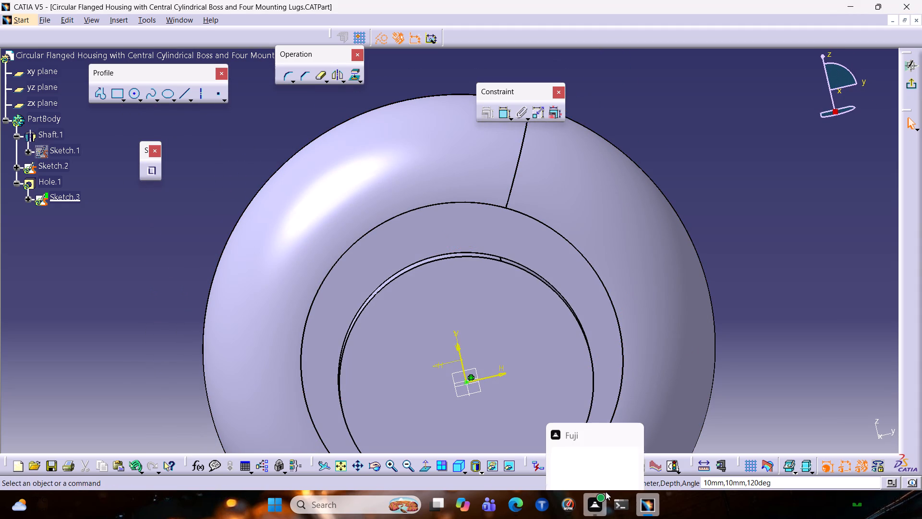
middle_click_drag(755, 191, 745, 210, "ctrl")
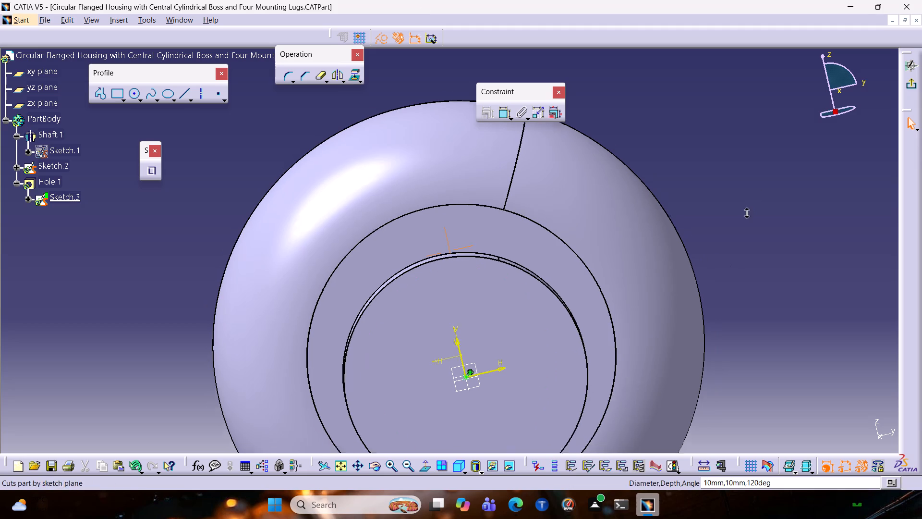
middle_click_drag(745, 210, 740, 222, "ctrl")
middle_click_drag(667, 338, 689, 181)
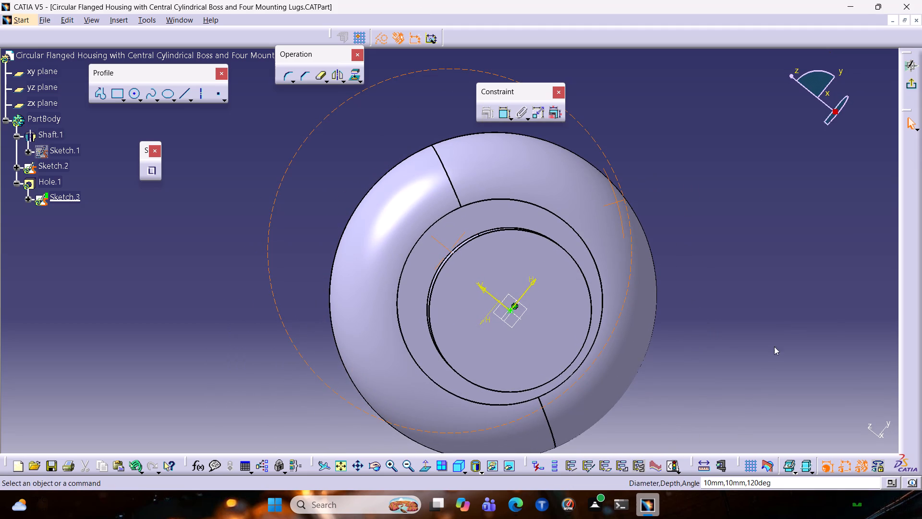
middle_click_drag(783, 371, 529, 431)
middle_click_drag(753, 371, 767, 333, "ctrl")
middle_click_drag(765, 338, 756, 158)
middle_click_drag(759, 244, 658, 194, "ctrl")
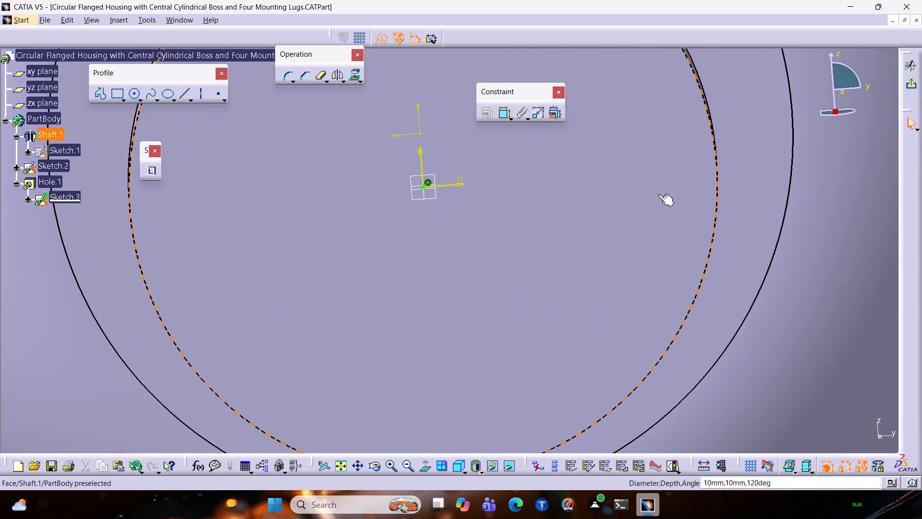
middle_click_drag(802, 218, 769, 296, "ctrl")
middle_click_drag(668, 366, 637, 248)
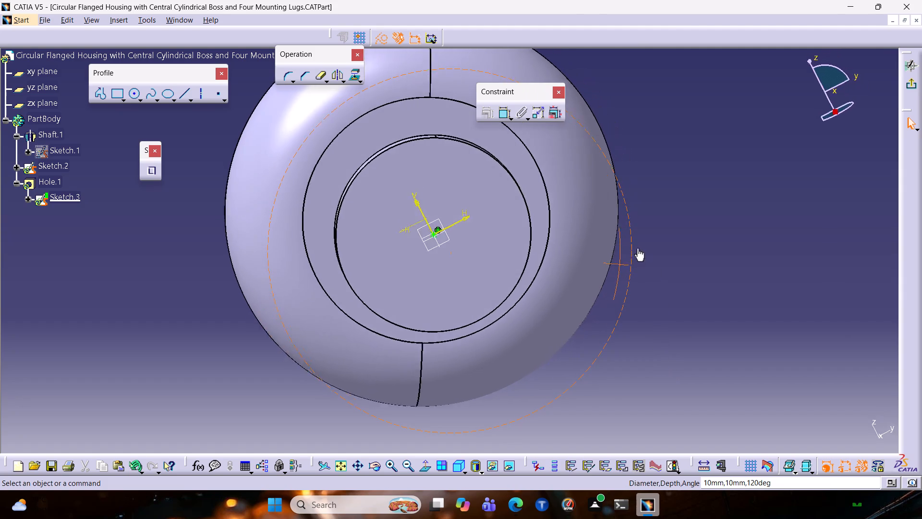
middle_click_drag(637, 248, 645, 285)
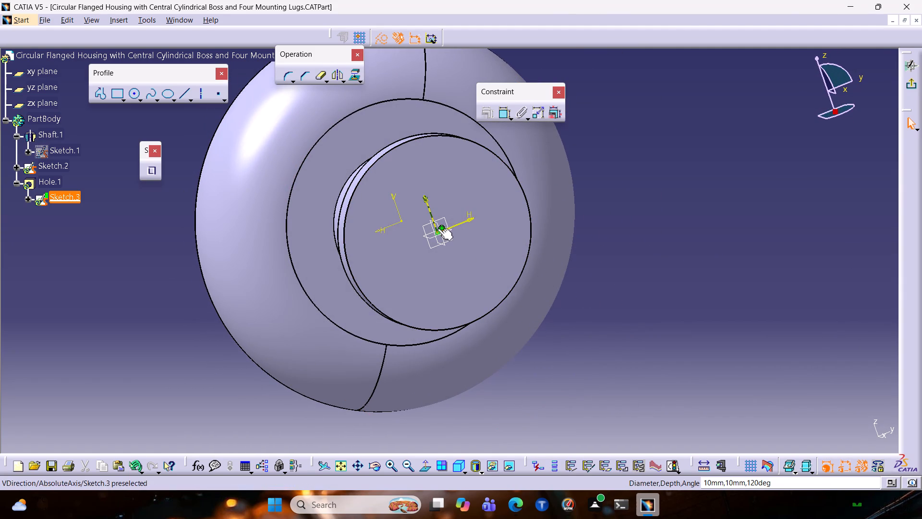
left_click(437, 228)
left_click(761, 234)
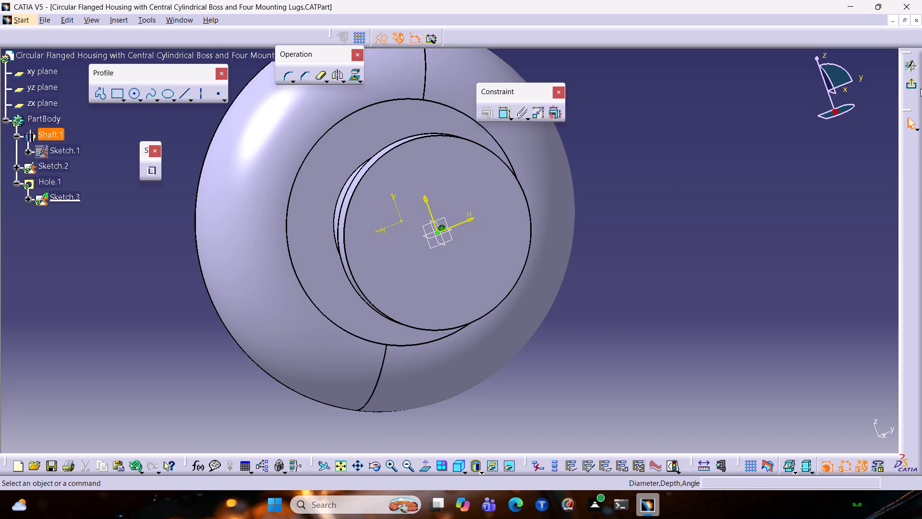
Finish the positioning sketch and return to the hole's definition.
left_click(906, 87)
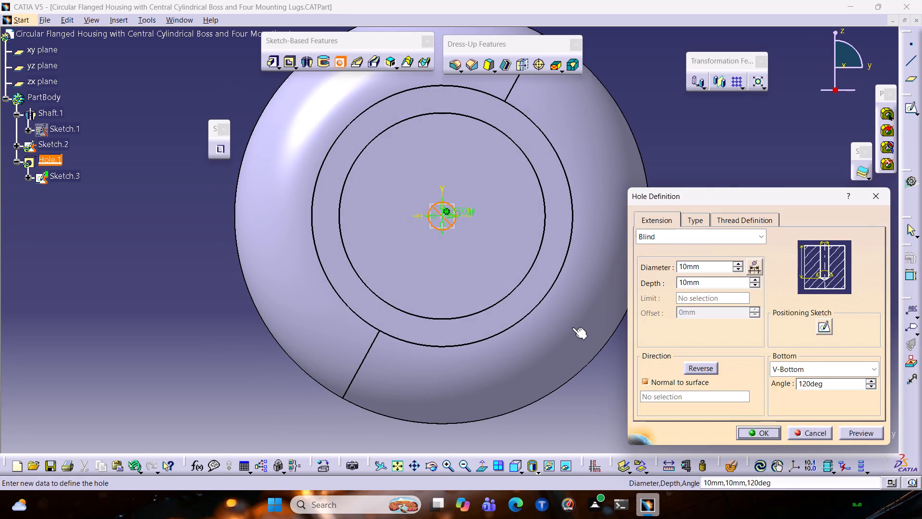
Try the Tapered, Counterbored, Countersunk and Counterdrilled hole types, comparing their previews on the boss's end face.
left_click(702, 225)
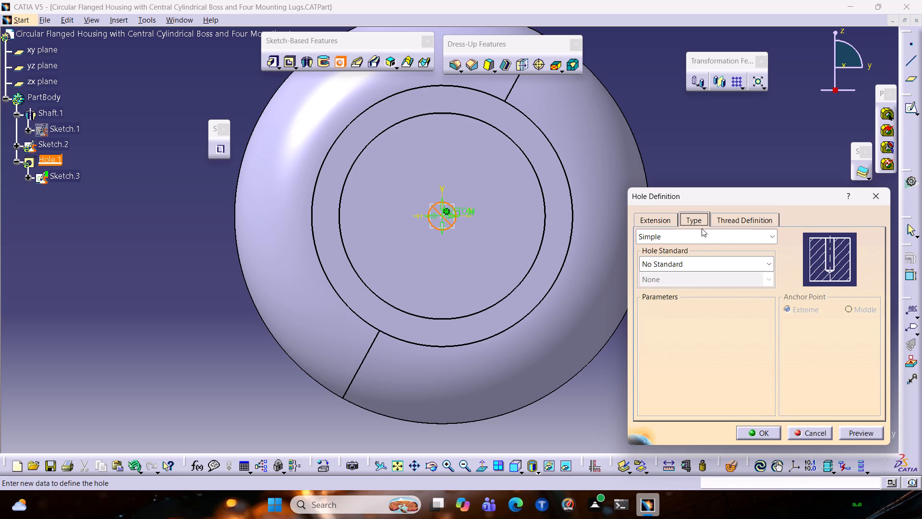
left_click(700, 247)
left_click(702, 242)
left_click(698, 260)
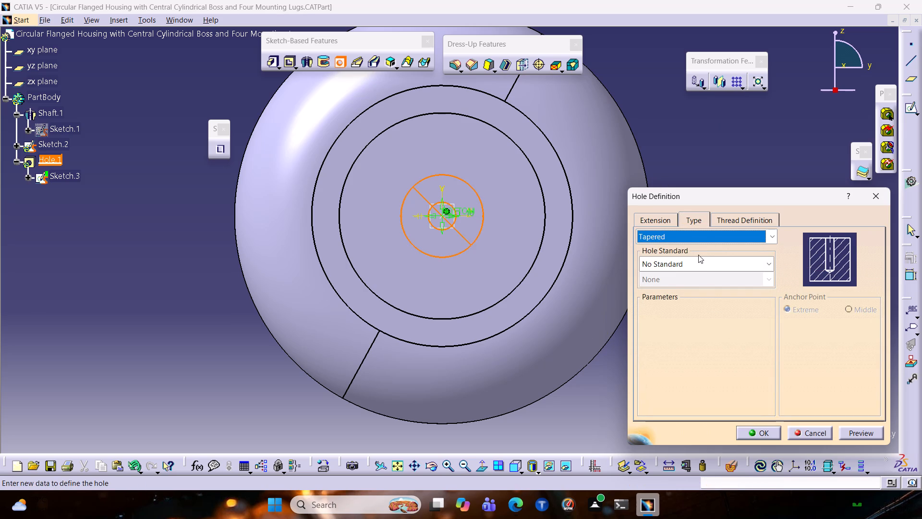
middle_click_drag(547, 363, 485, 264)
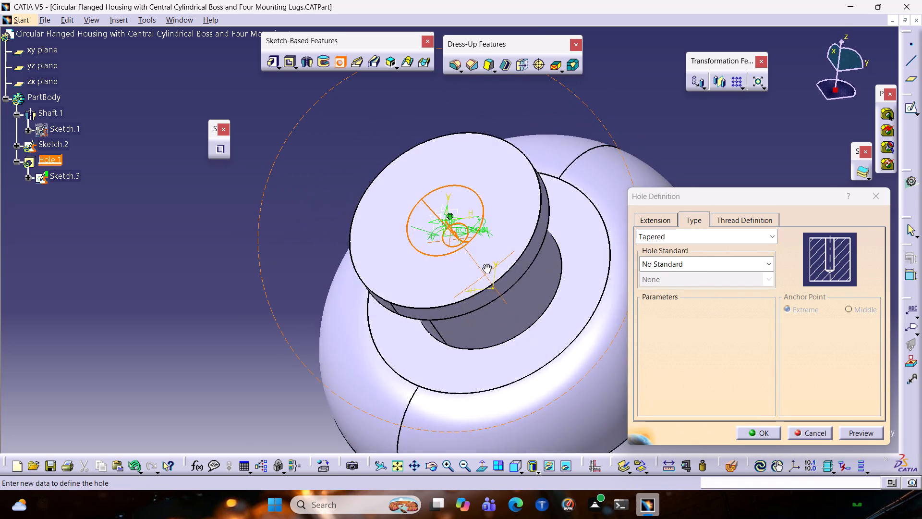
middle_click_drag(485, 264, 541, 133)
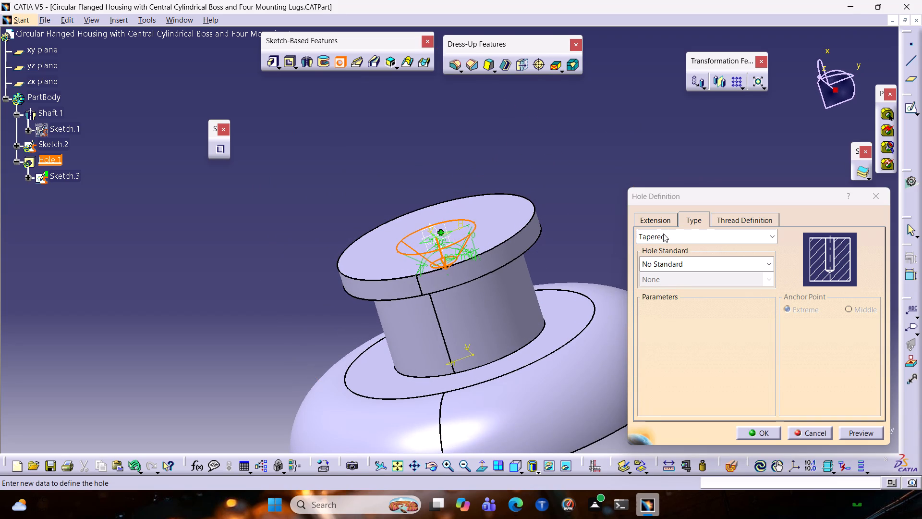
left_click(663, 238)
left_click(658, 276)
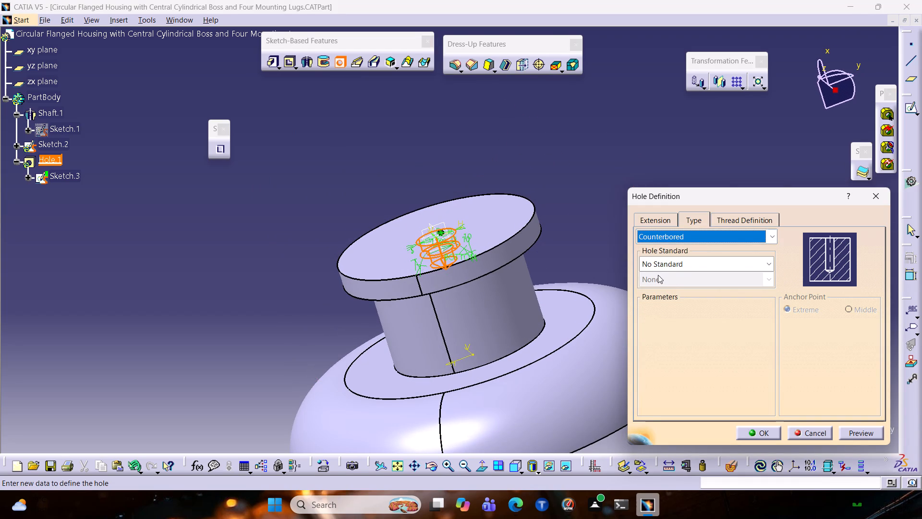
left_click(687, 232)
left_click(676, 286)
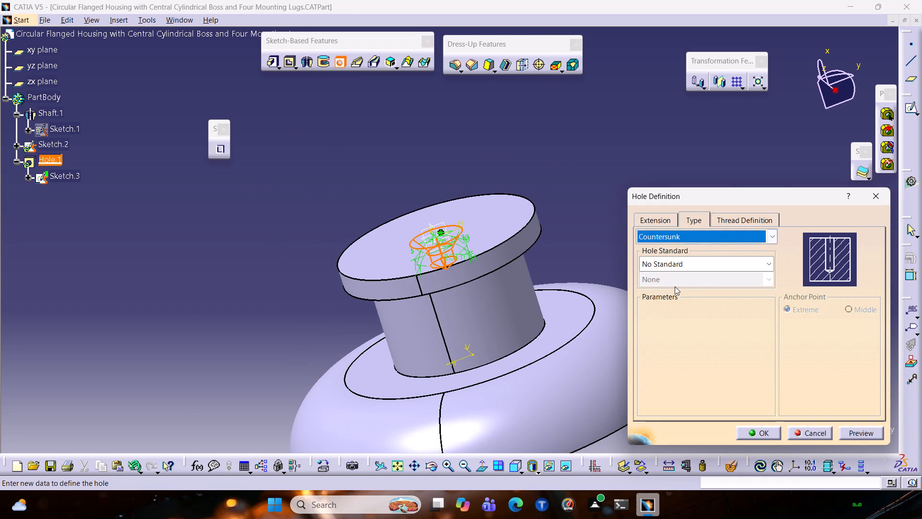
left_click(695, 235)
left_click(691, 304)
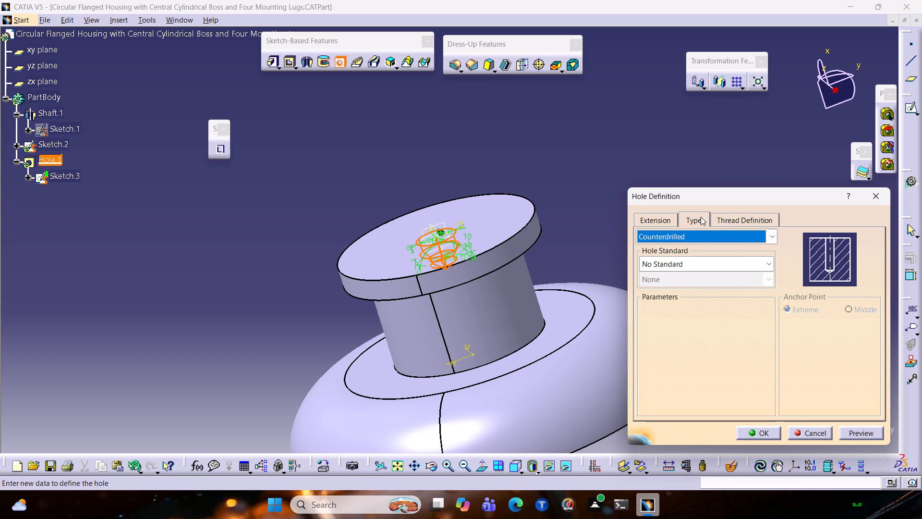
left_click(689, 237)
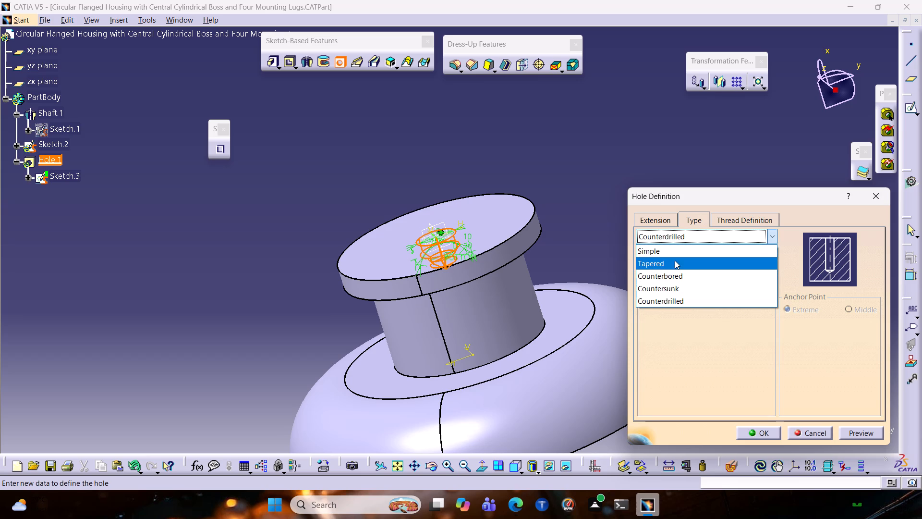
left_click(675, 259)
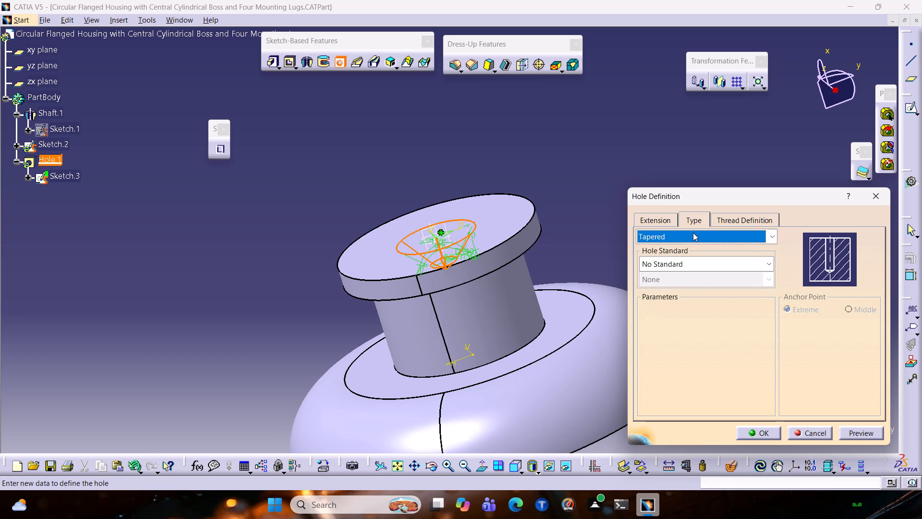
Set the boss hole's type to Counterbored, keeping No Standard as the hole standard.
left_click(693, 233)
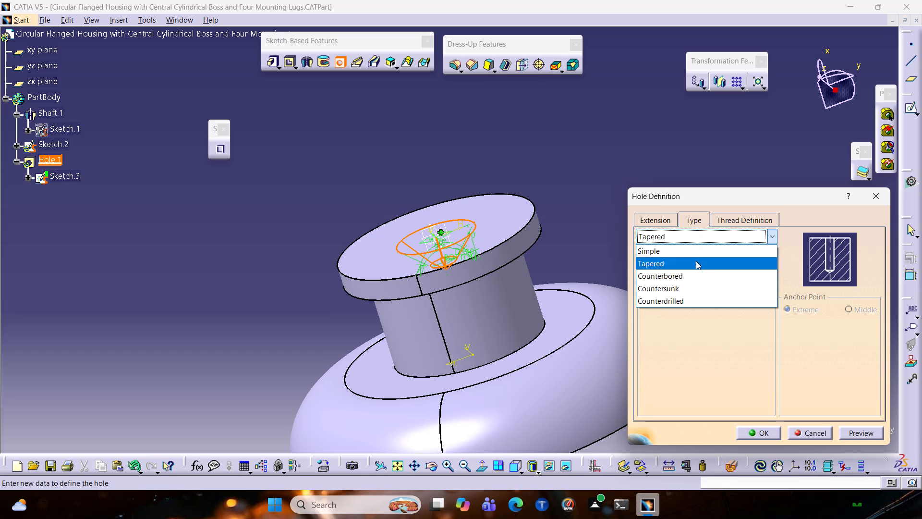
left_click(695, 279)
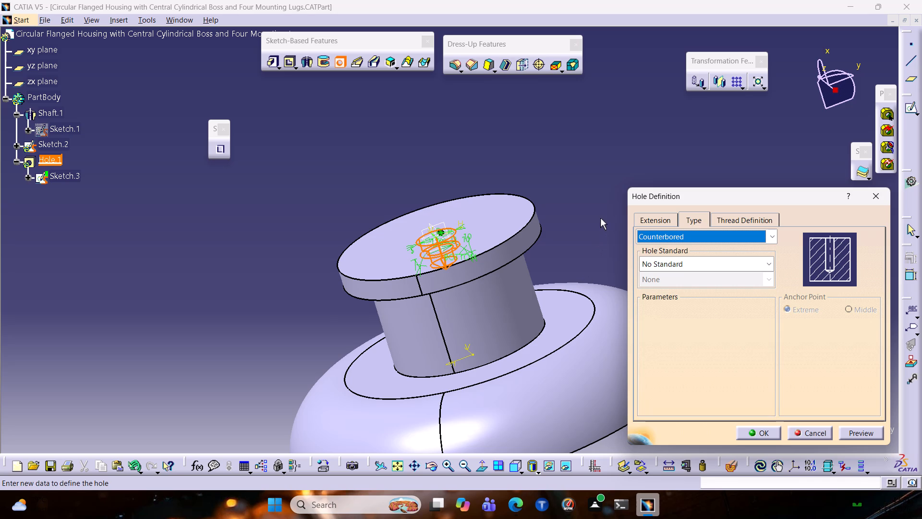
left_click(701, 271)
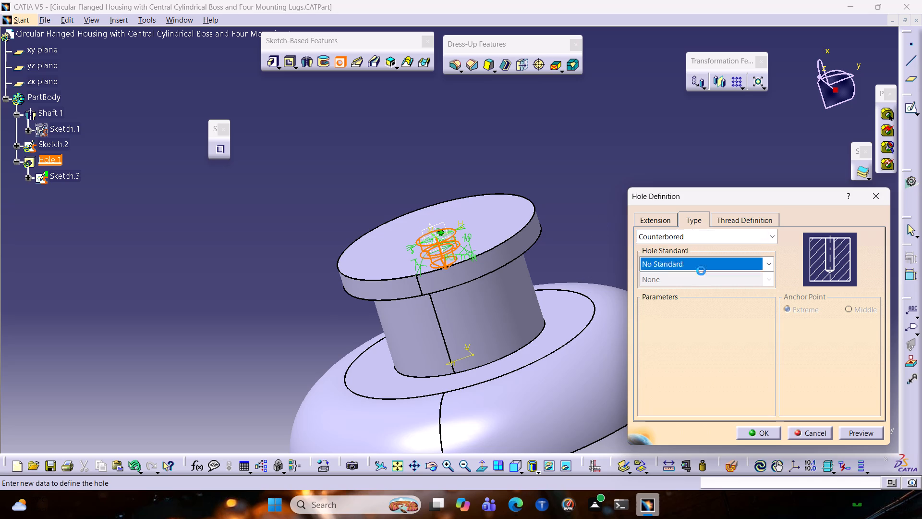
left_click(703, 267)
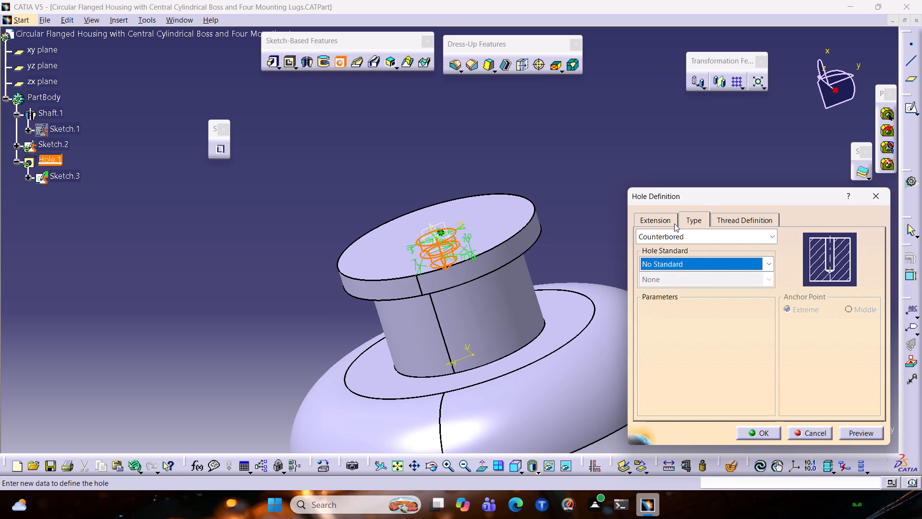
Examine the counterbored hole's extension and type settings, with its preview on the boss's end face from several angles.
left_click(674, 223)
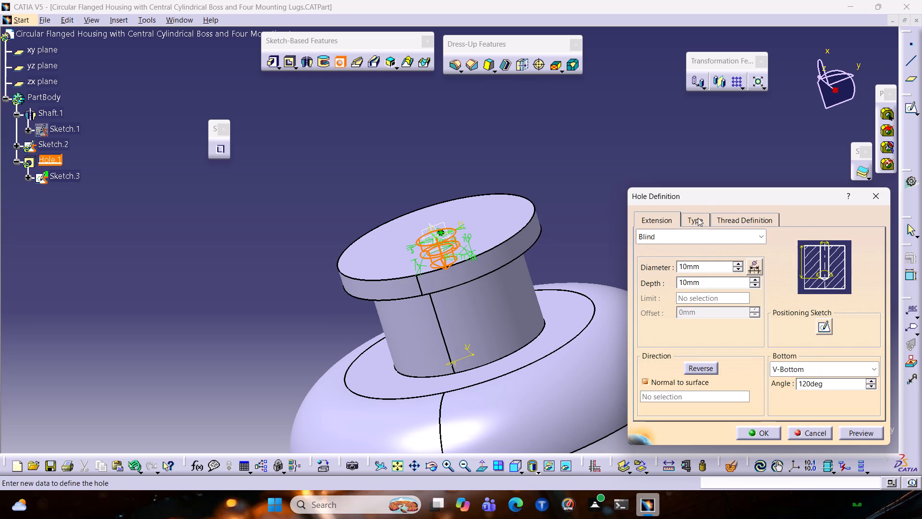
left_click(698, 218)
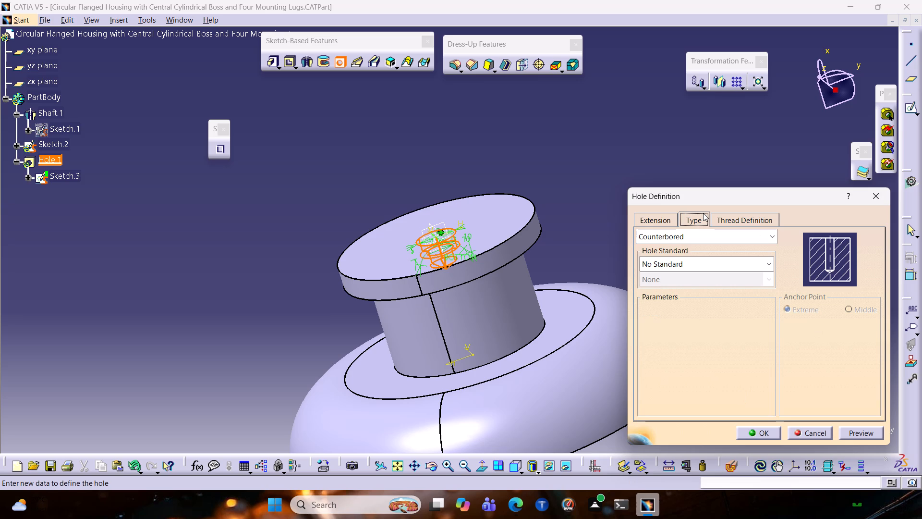
middle_click_drag(594, 225, 433, 217)
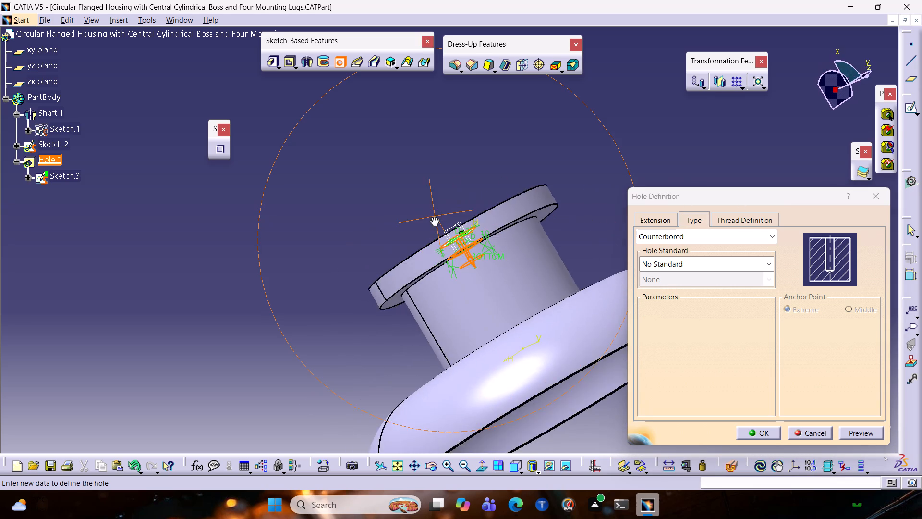
middle_click_drag(433, 217, 229, 297)
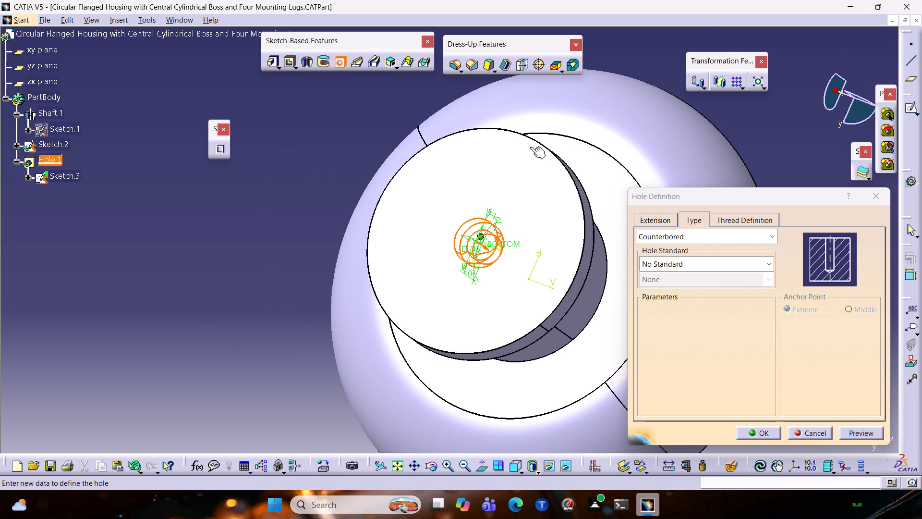
scroll(572, 128, "down", 1)
middle_click_drag(572, 128, 364, 90)
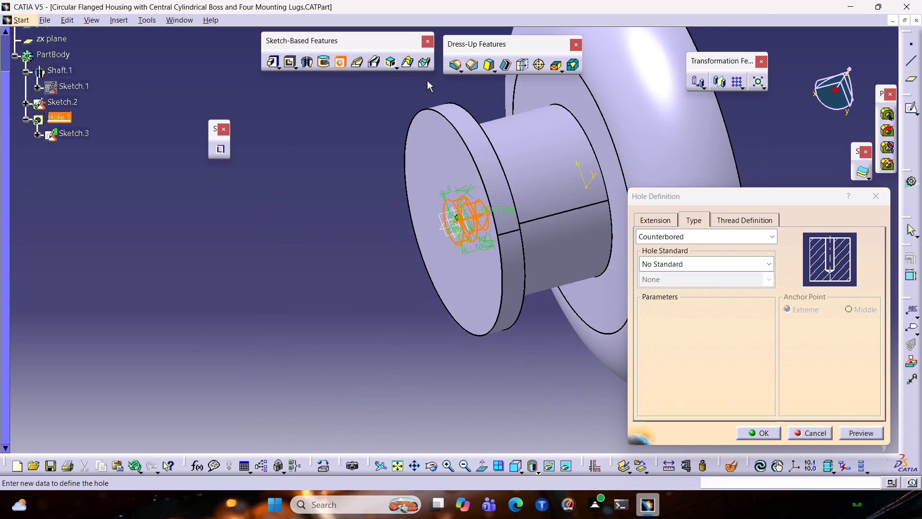
left_click(722, 238)
left_click(722, 238)
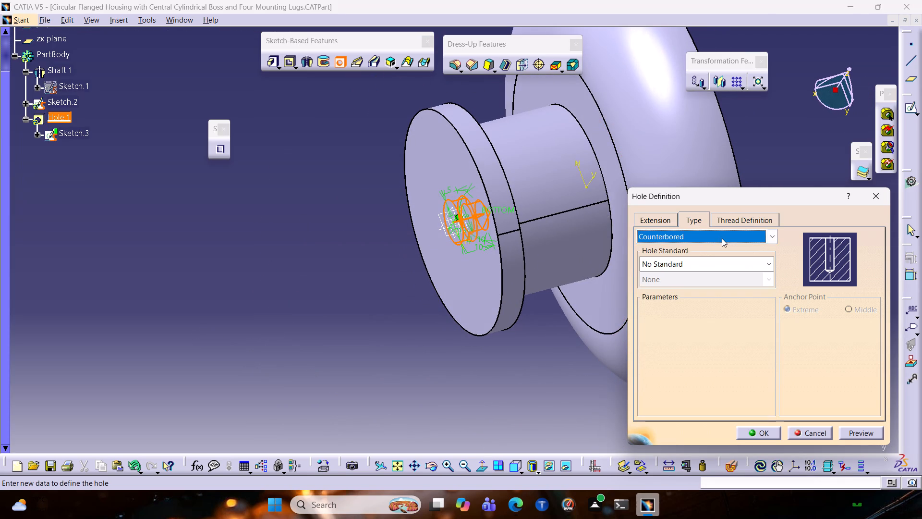
Set the bottom shape of the boss hole to Flat.
left_click(663, 222)
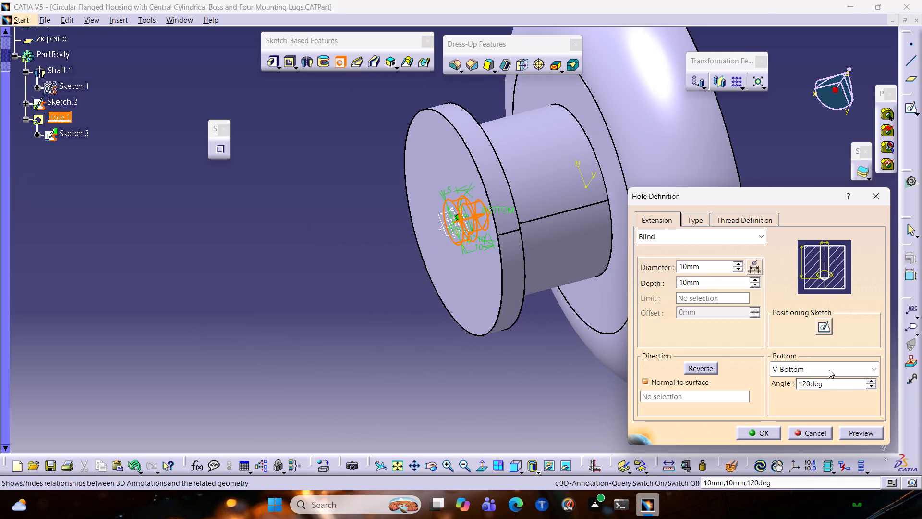
left_click(829, 369)
left_click(814, 381)
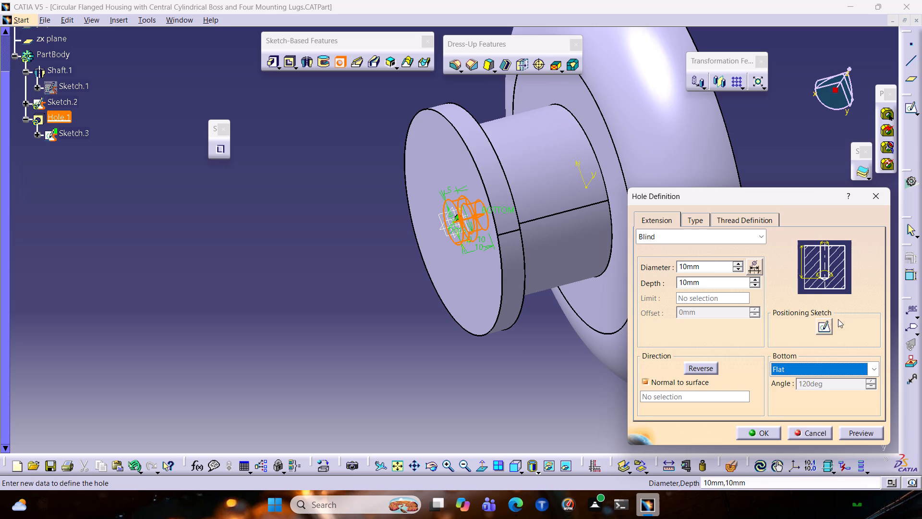
Review the boss hole's type, thread and hole standard settings against a side-on view of its preview.
left_click(689, 218)
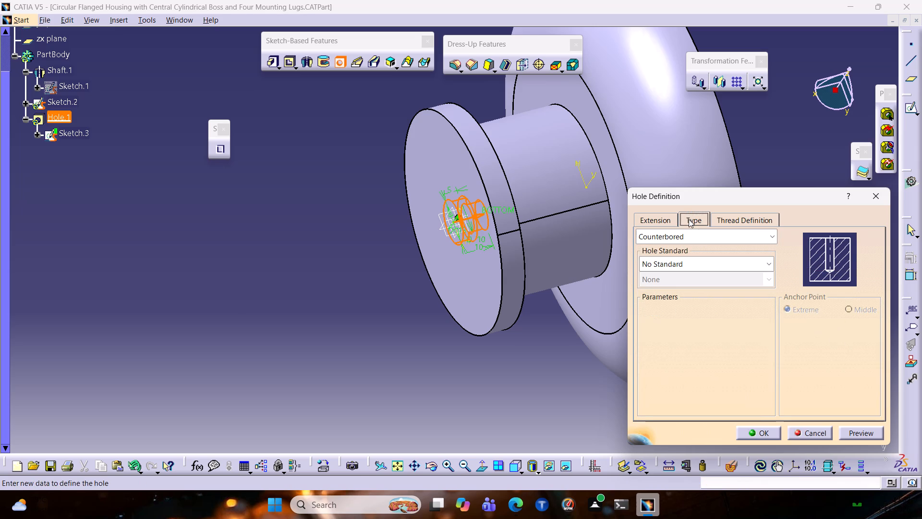
middle_click_drag(522, 339, 386, 340)
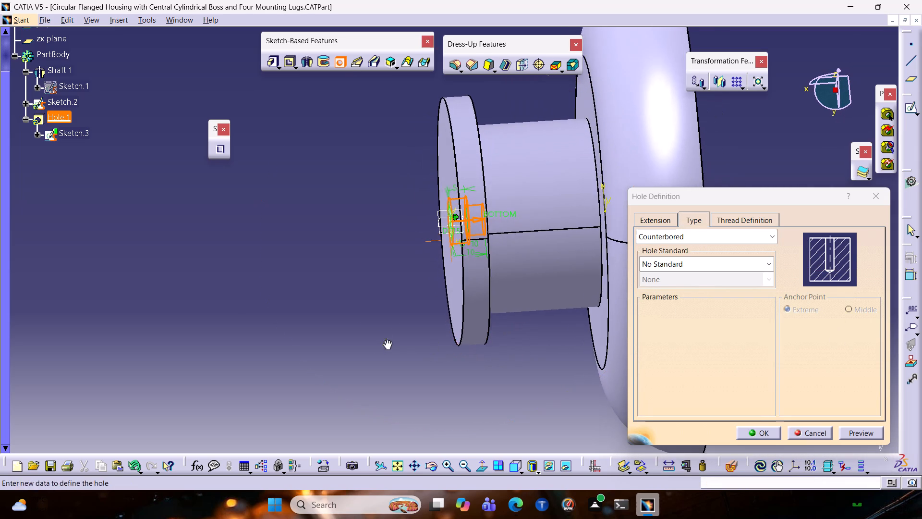
middle_click_drag(386, 340, 391, 325)
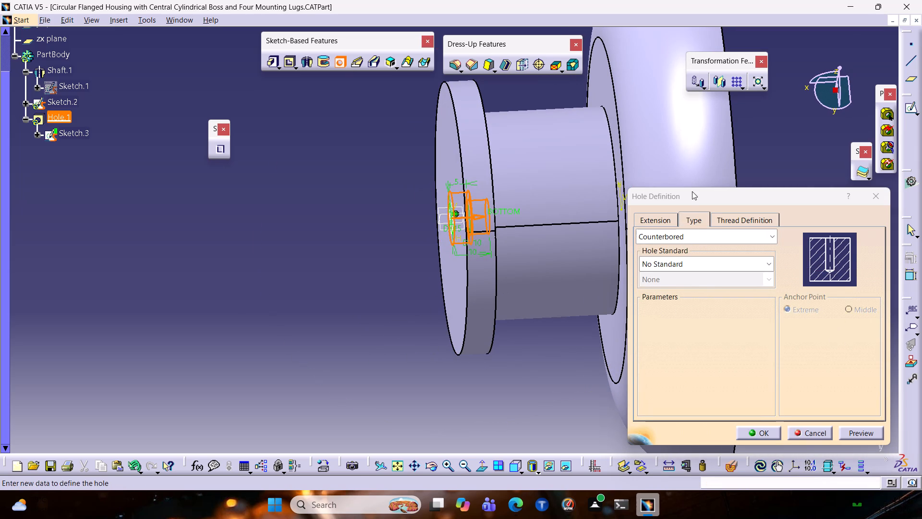
left_click(722, 218)
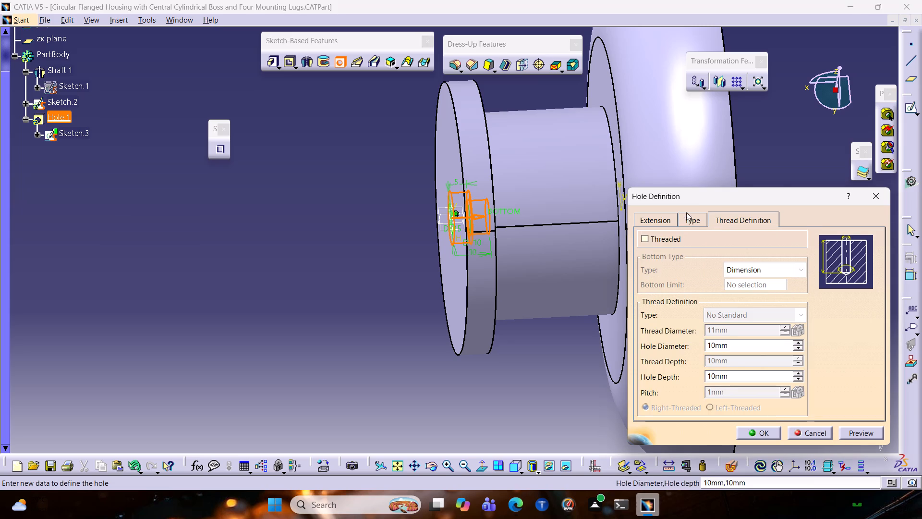
left_click(654, 217)
left_click(685, 216)
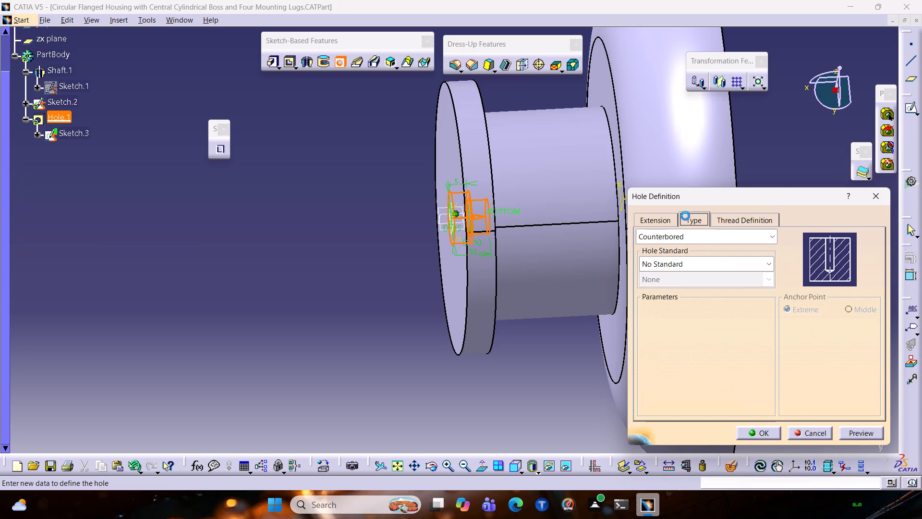
left_click(651, 263)
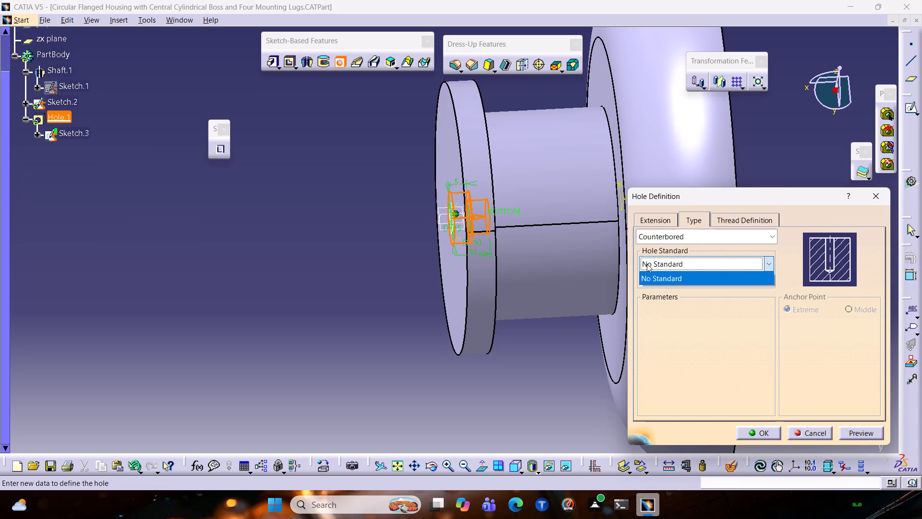
left_click(647, 264)
Set the boss hole's diameter to 45 mm in its Blind extension settings.
left_click(664, 222)
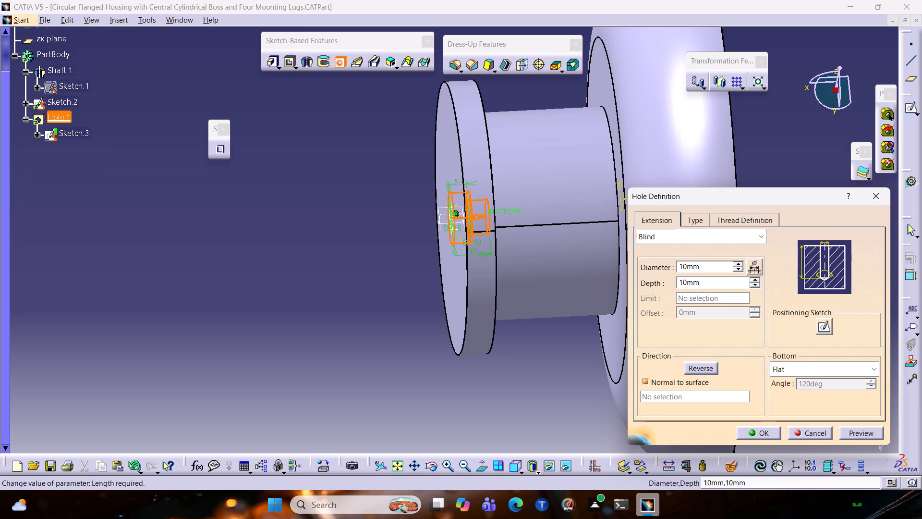
left_click_drag(706, 271, 594, 269)
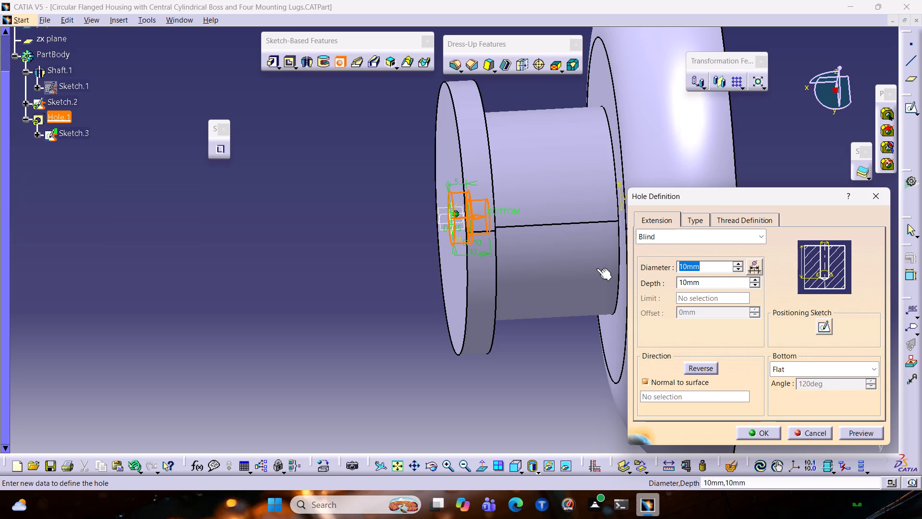
key("4")
key("5")
scroll(632, 253, "down", 3)
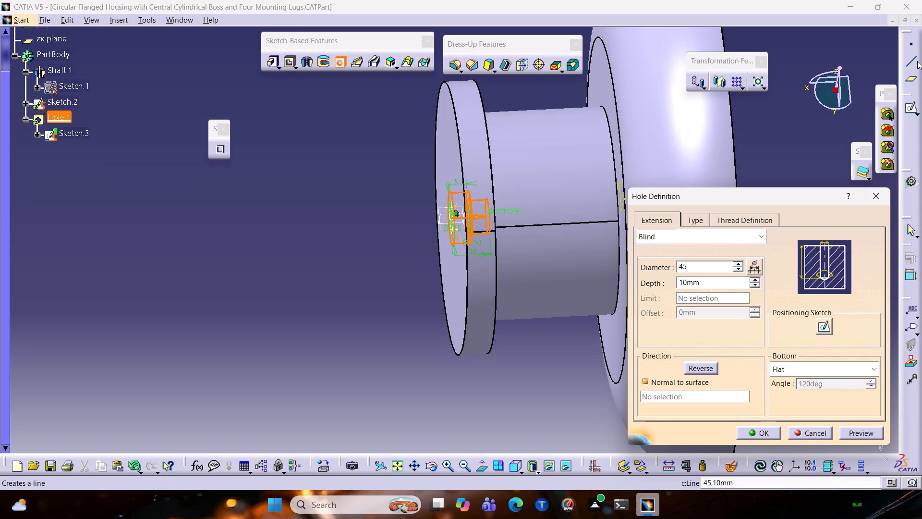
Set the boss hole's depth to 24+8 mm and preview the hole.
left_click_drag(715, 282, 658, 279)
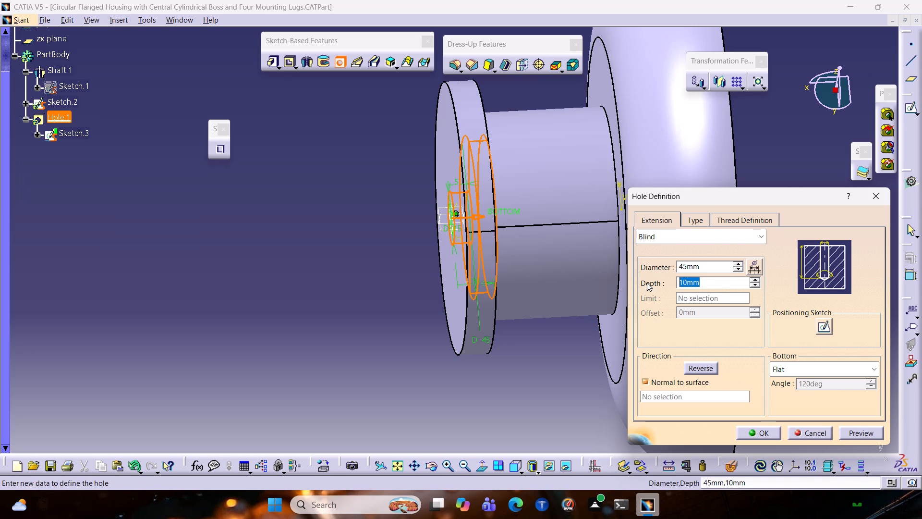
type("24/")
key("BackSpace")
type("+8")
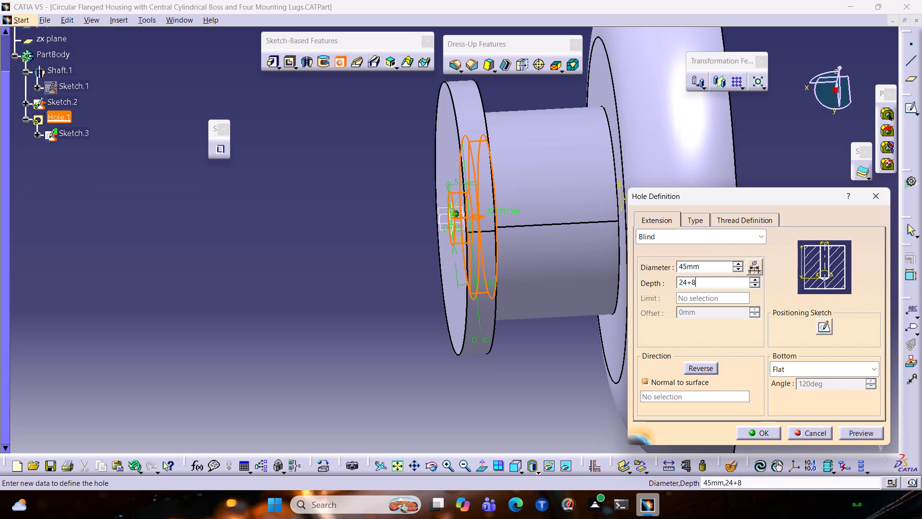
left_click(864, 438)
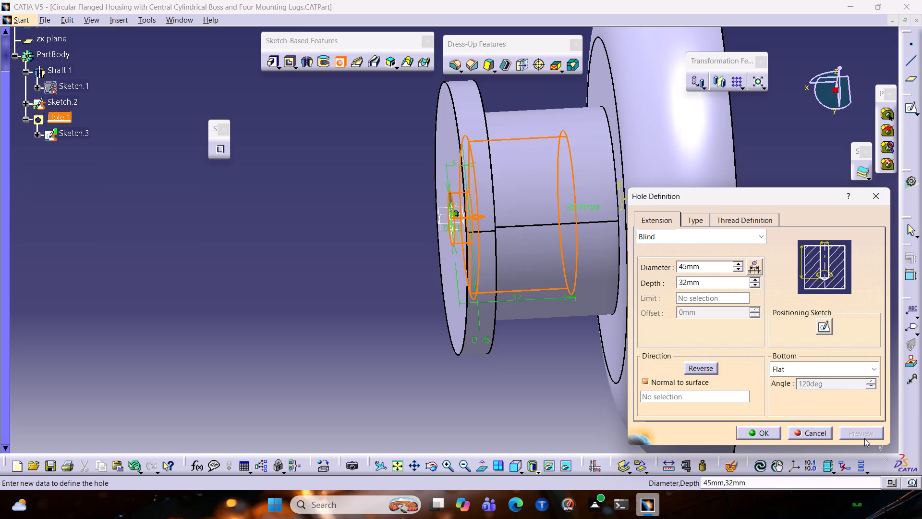
Examine the previewed hole's depth inside the boss from several angles and check the available extension options, keeping Blind.
middle_click_drag(575, 351, 589, 393)
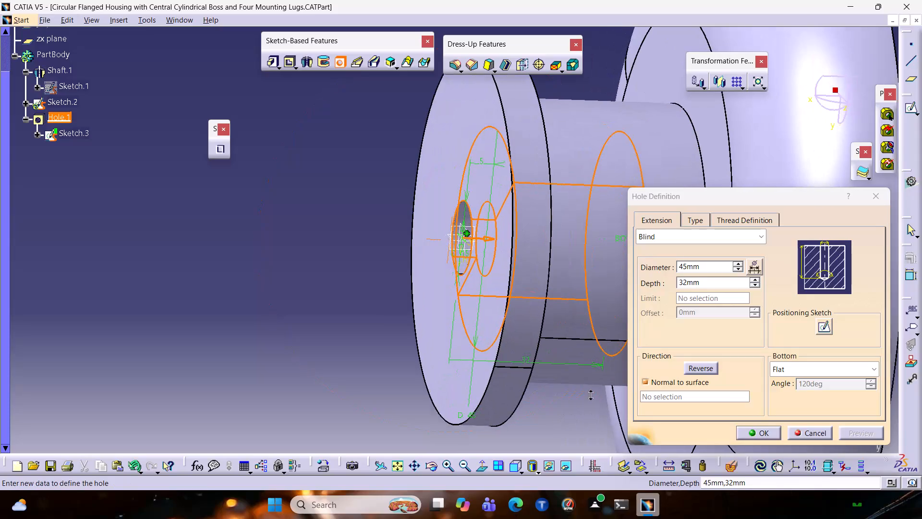
middle_click_drag(589, 393, 516, 389)
middle_click_drag(515, 310, 504, 357, "ctrl")
middle_click_drag(504, 358, 430, 350)
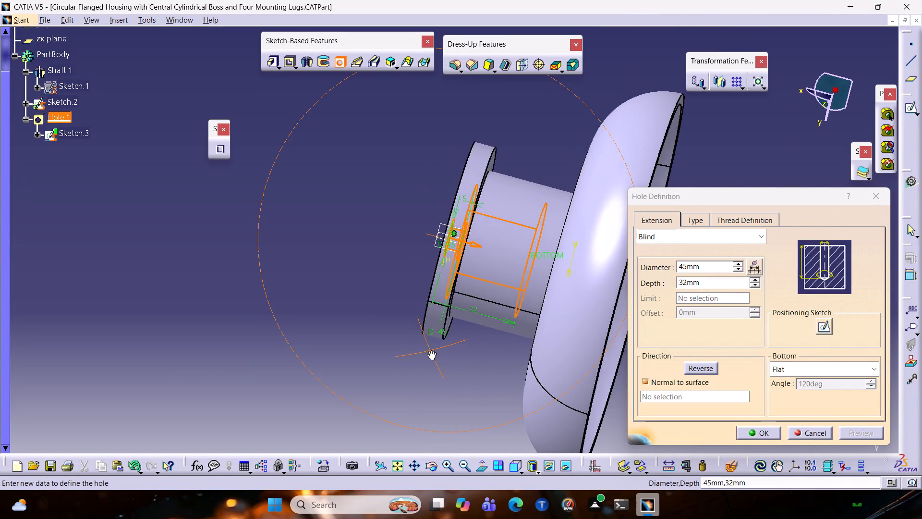
middle_click_drag(430, 350, 562, 357)
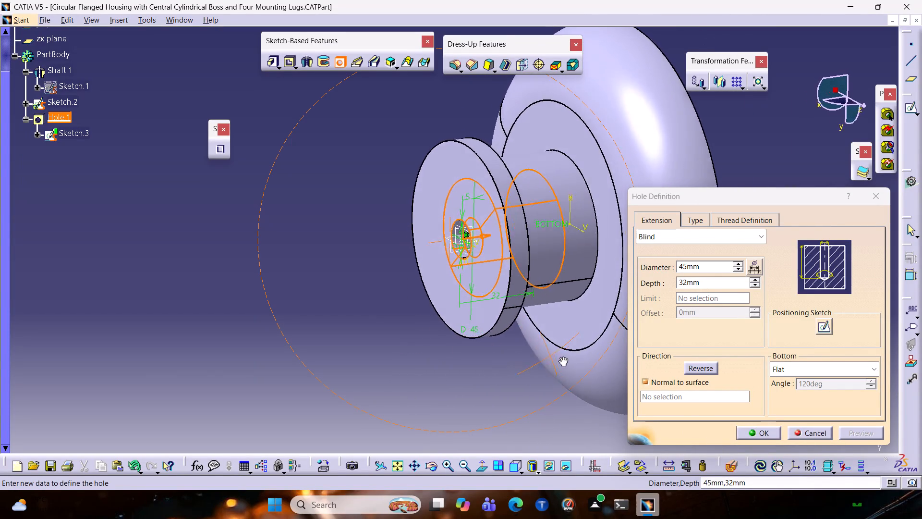
middle_click_drag(562, 357, 560, 359)
left_click(681, 240)
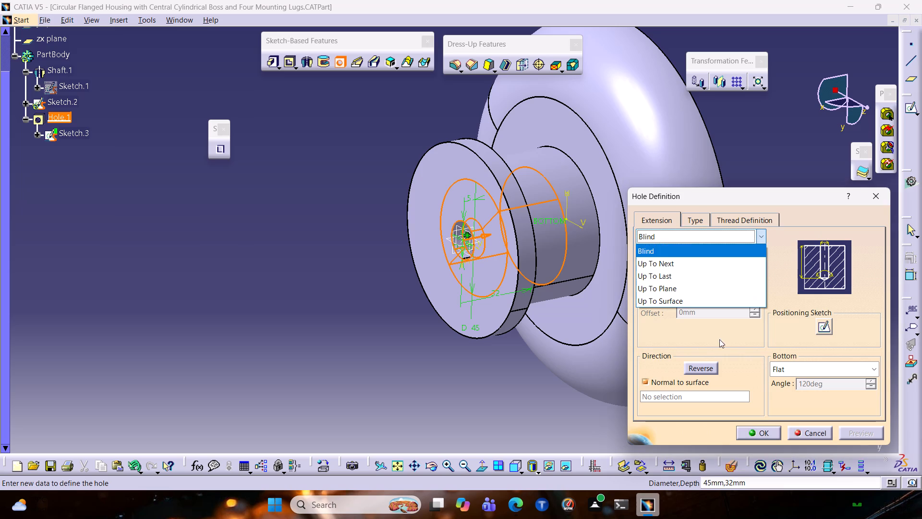
left_click(667, 234)
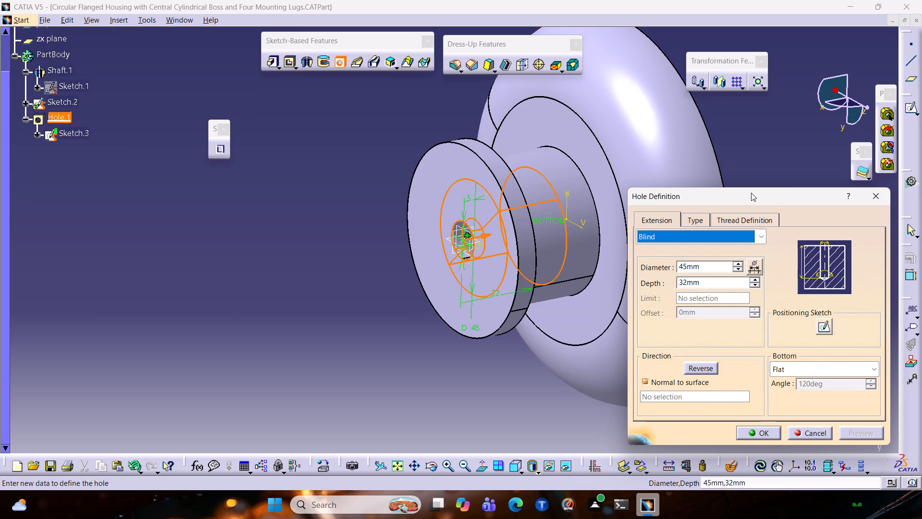
Set the boss hole's depth to 3 mm.
left_click_drag(723, 285, 653, 284)
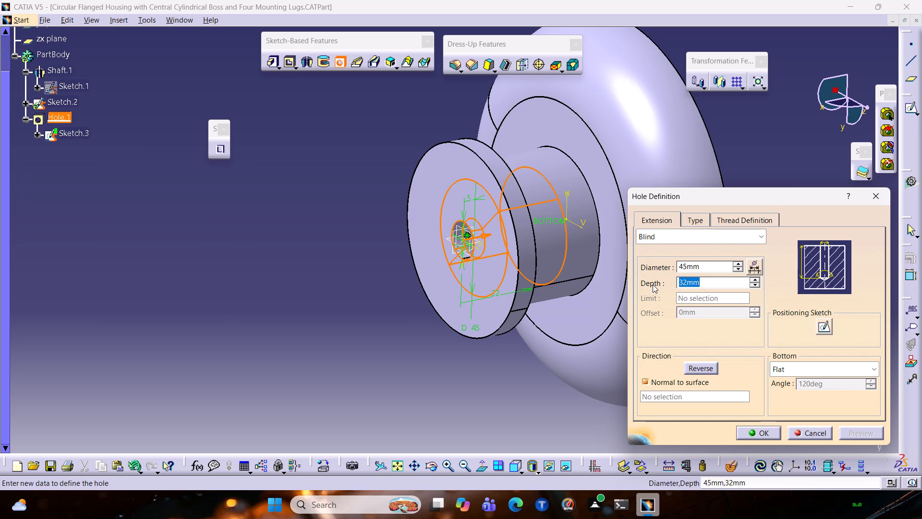
key("3")
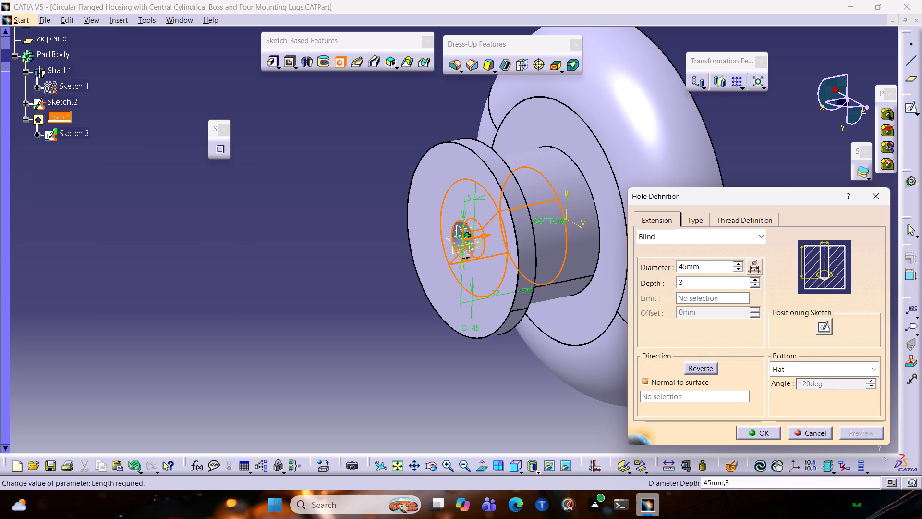
left_click(703, 267)
Examine the shallow hole's preview in the boss's end flange from the side, obliquely and from the standard front view.
middle_click_drag(509, 387, 510, 387)
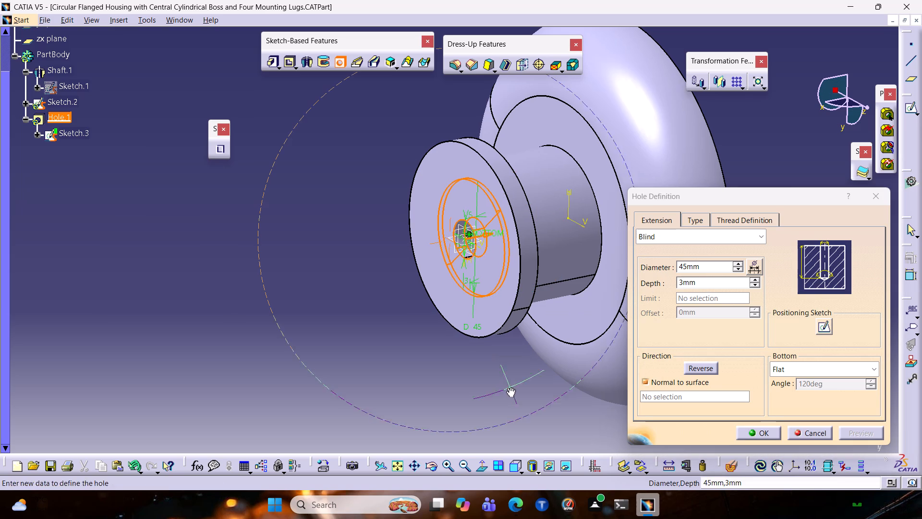
middle_click_drag(510, 387, 461, 434)
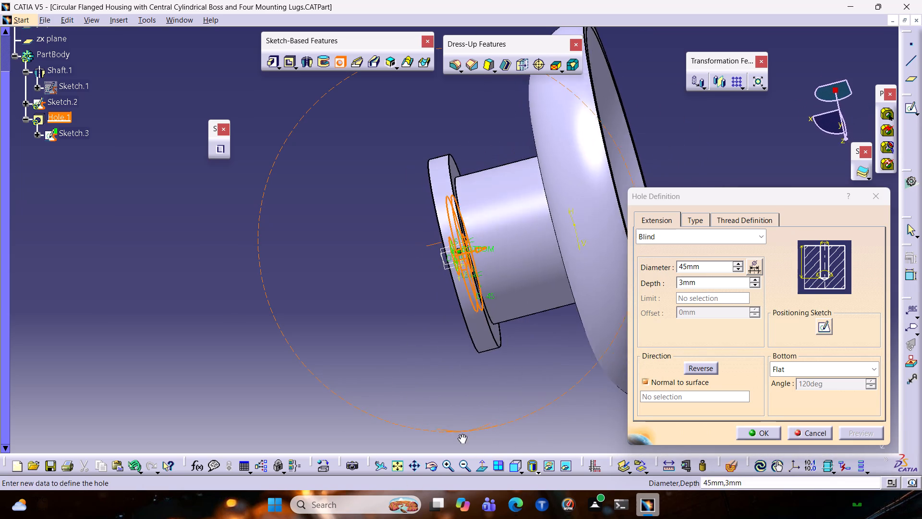
middle_click_drag(461, 434, 443, 422)
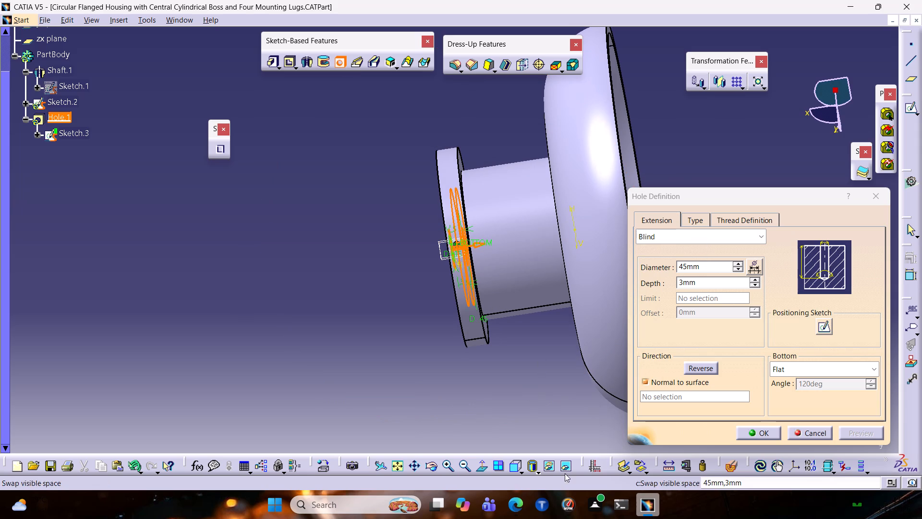
left_click(513, 467)
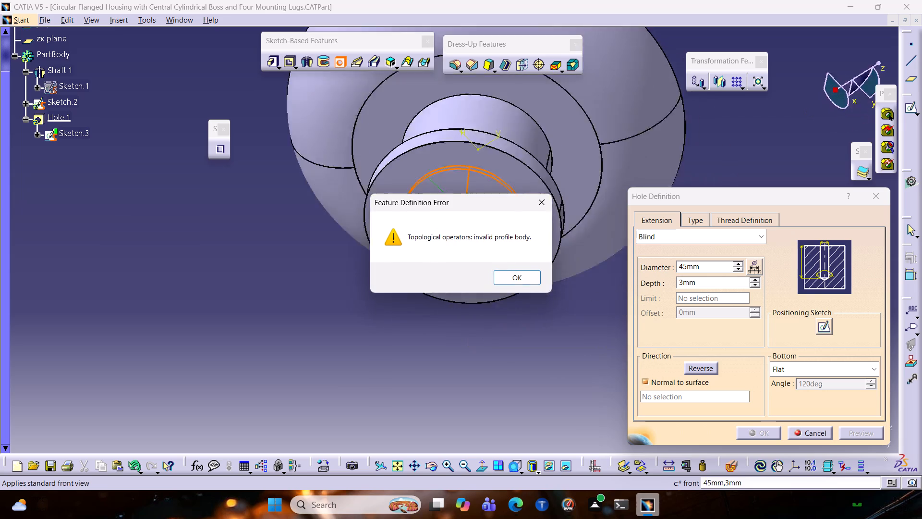
left_click(543, 201)
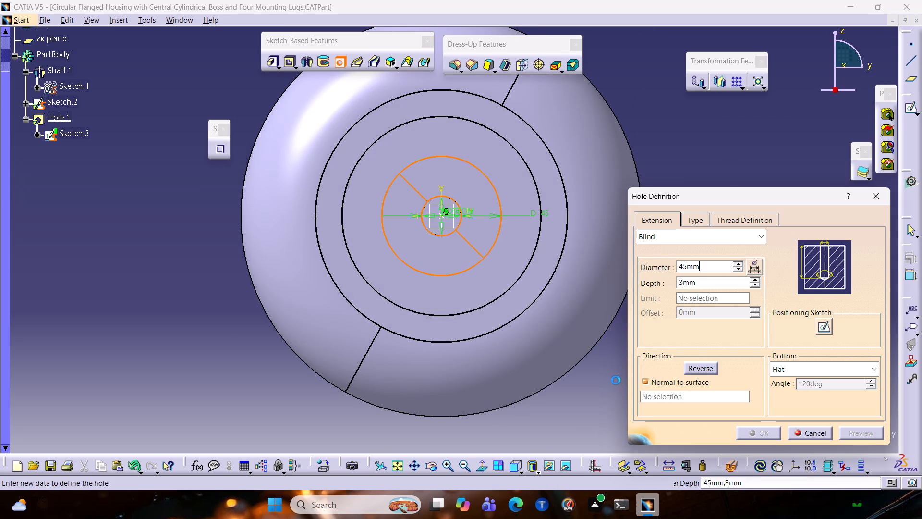
middle_click_drag(617, 381, 315, 460)
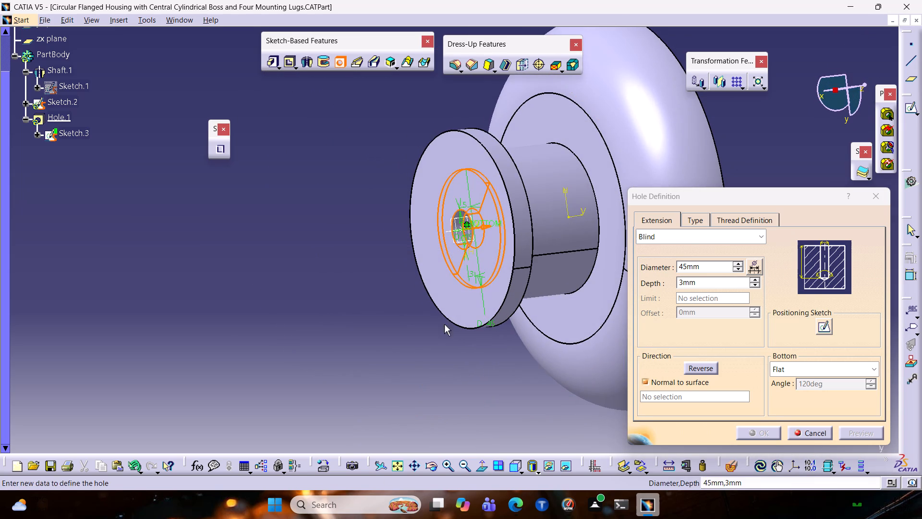
middle_click_drag(504, 352, 377, 382)
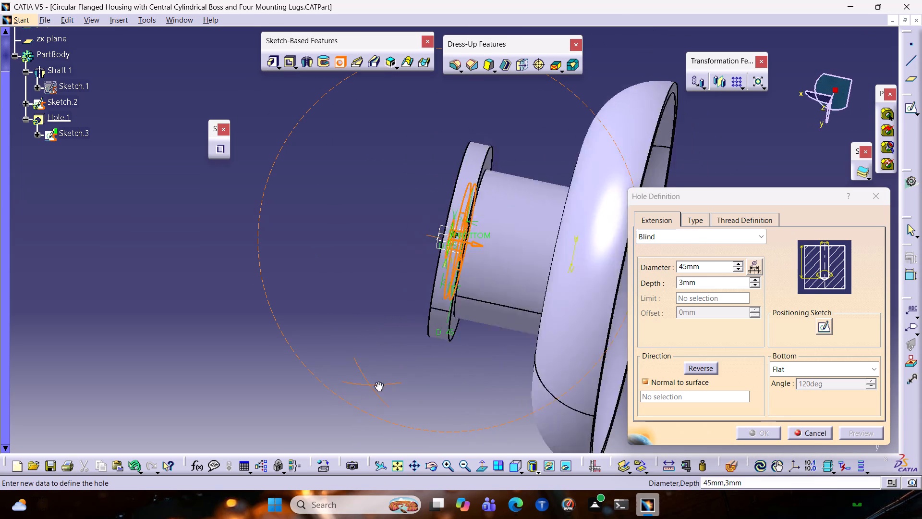
middle_click_drag(377, 382, 407, 400)
middle_click_drag(545, 365, 548, 321)
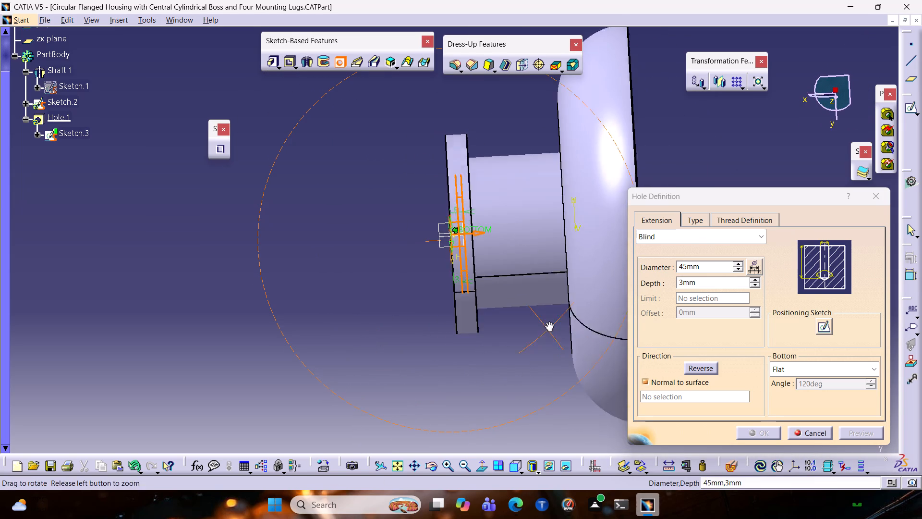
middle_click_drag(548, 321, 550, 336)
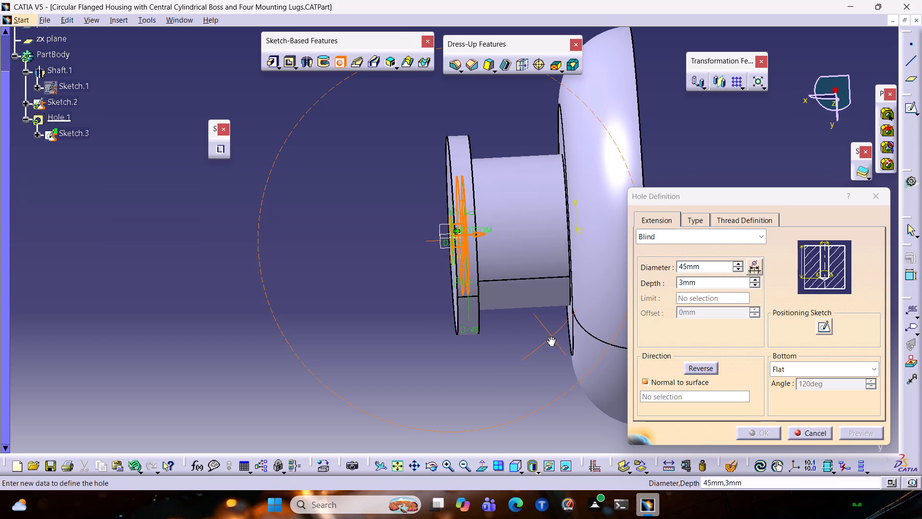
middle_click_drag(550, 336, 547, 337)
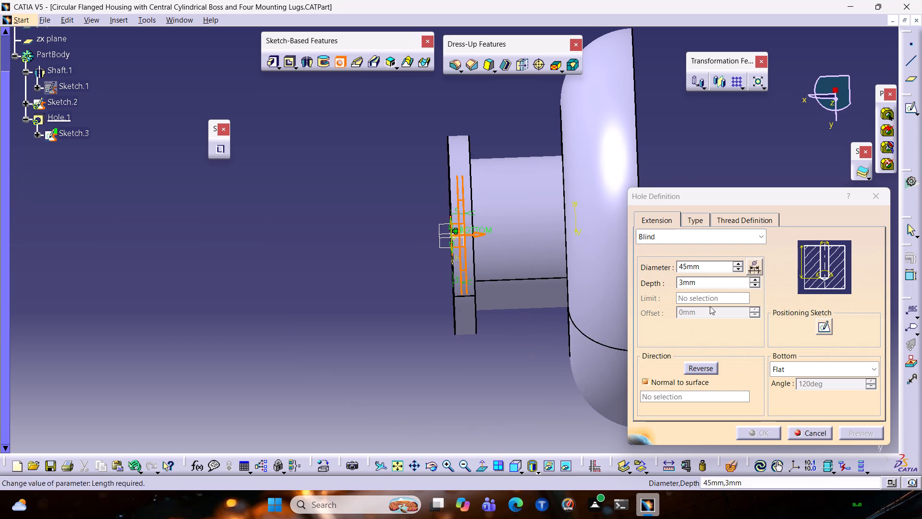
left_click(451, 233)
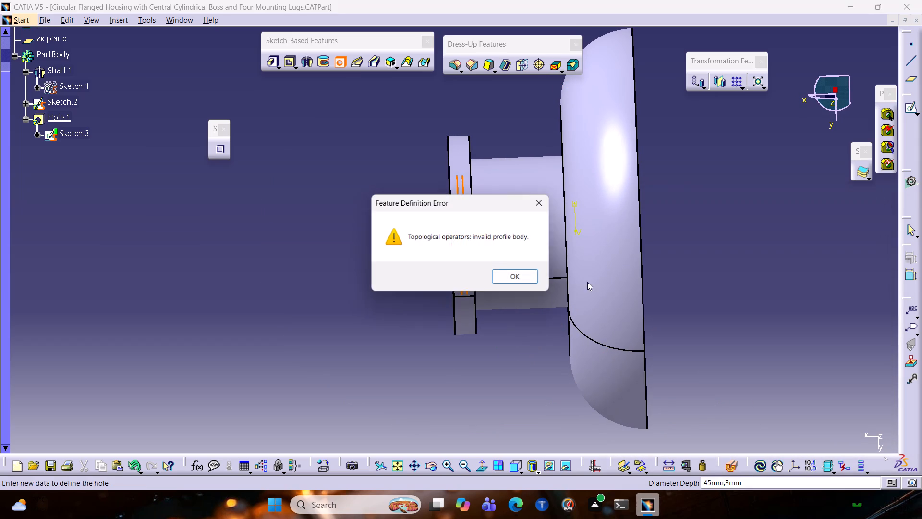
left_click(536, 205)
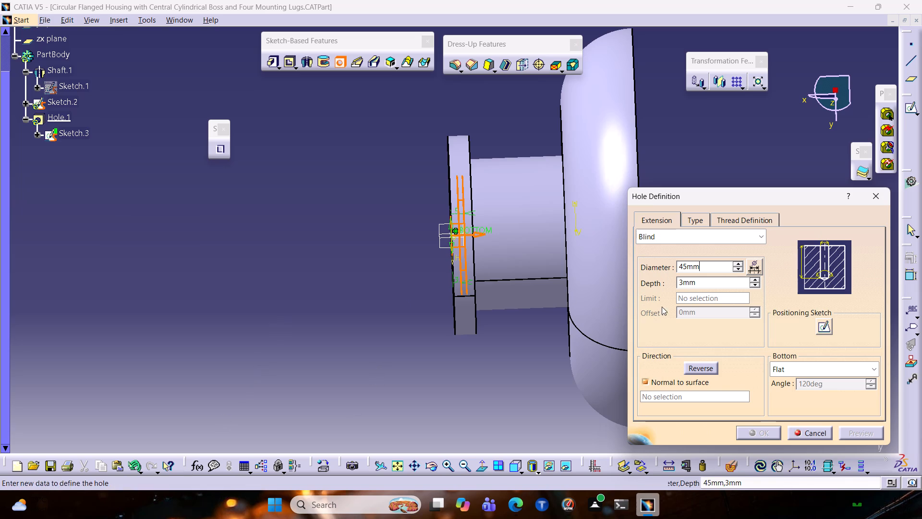
Set the boss hole's depth to 35 mm and its diameter to 24+8 mm.
left_click_drag(738, 280, 550, 270)
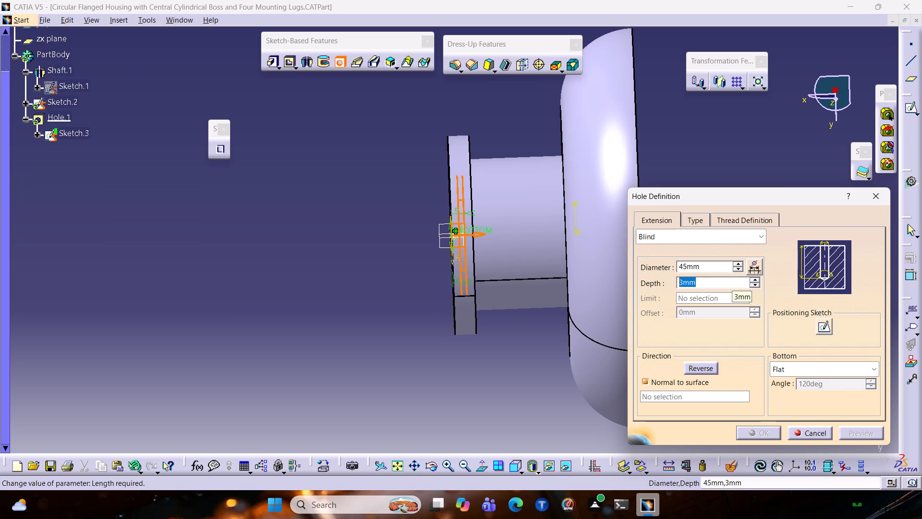
type("35")
left_click_drag(725, 265, 660, 261)
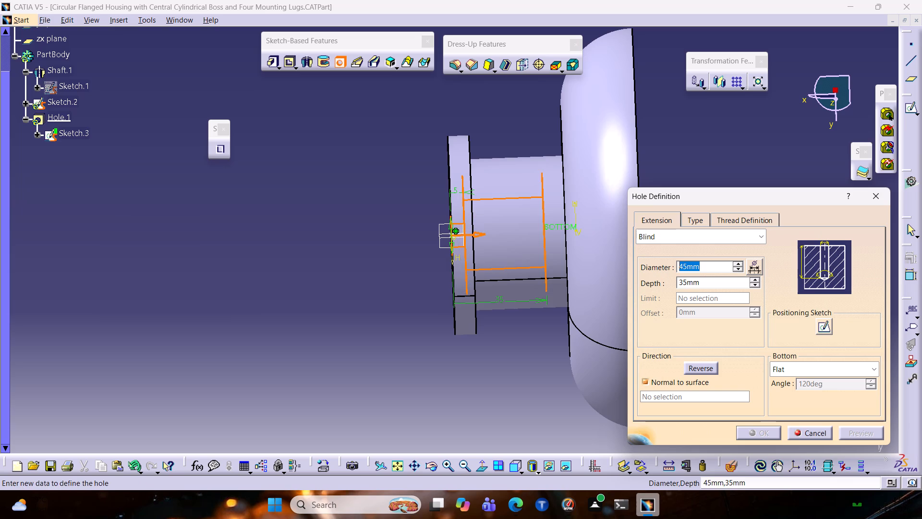
left_click_drag(660, 261, 659, 261)
type("24+8")
key("Return")
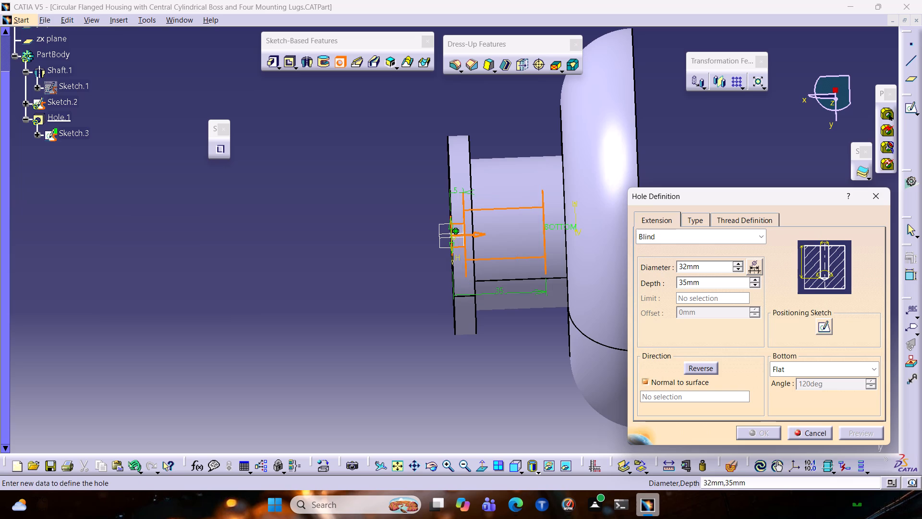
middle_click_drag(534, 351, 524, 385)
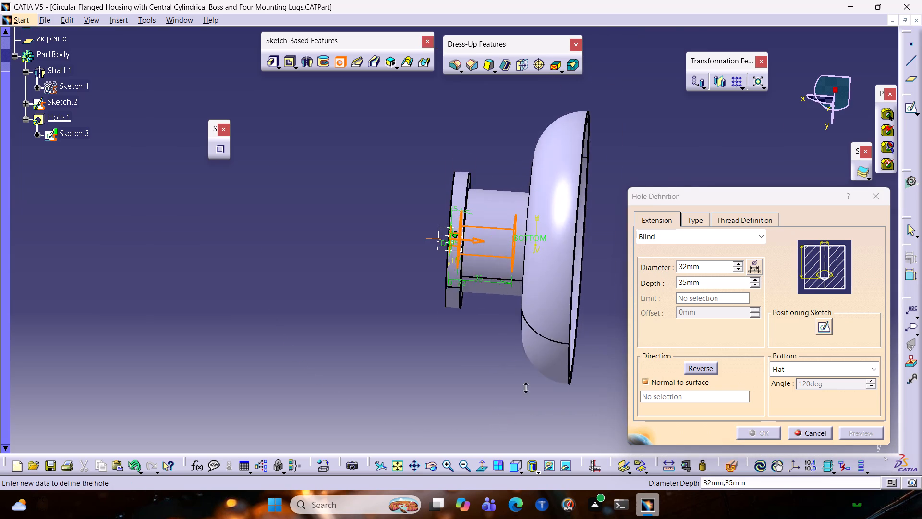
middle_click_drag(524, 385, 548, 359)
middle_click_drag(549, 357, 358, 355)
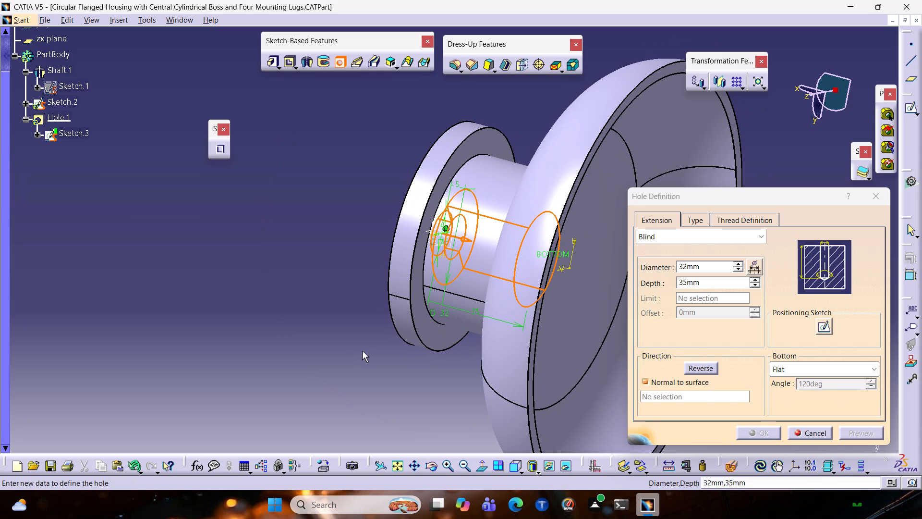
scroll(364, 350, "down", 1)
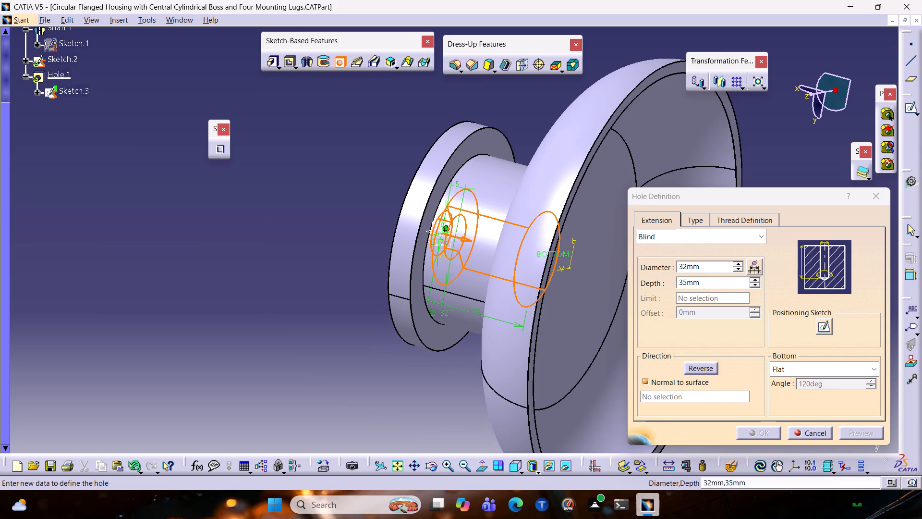
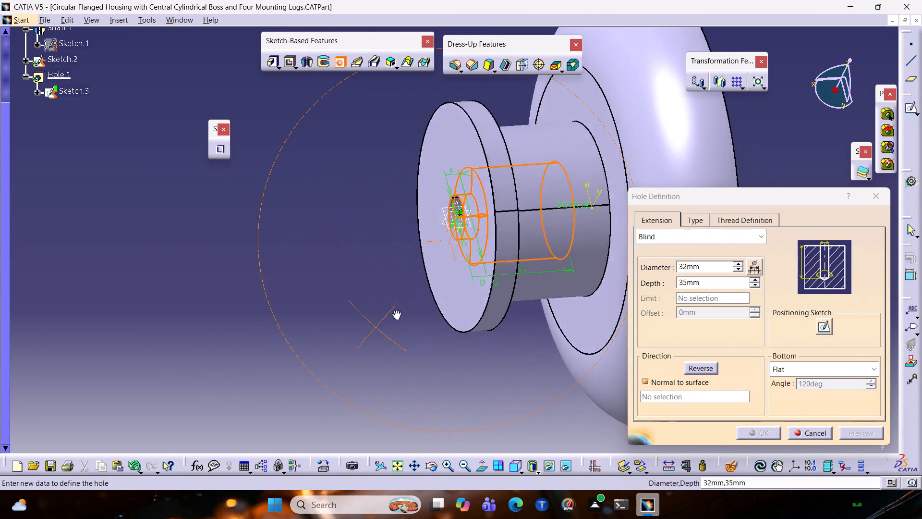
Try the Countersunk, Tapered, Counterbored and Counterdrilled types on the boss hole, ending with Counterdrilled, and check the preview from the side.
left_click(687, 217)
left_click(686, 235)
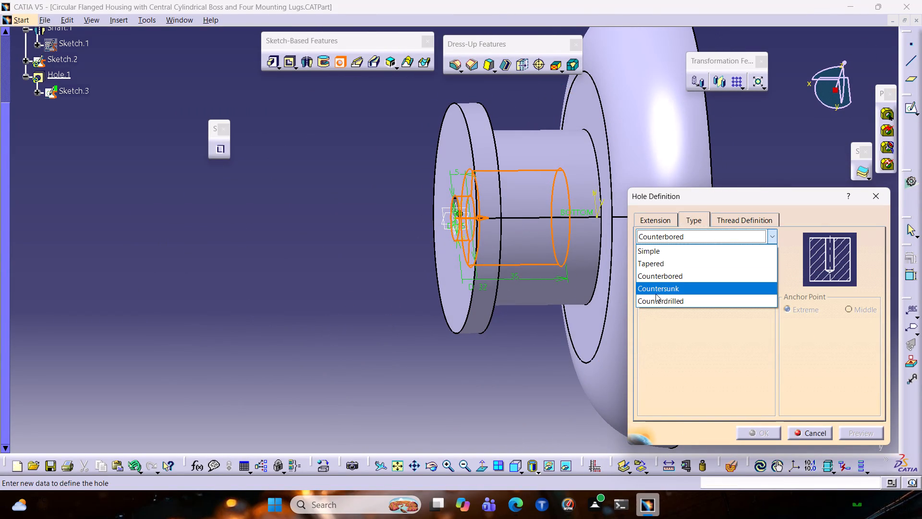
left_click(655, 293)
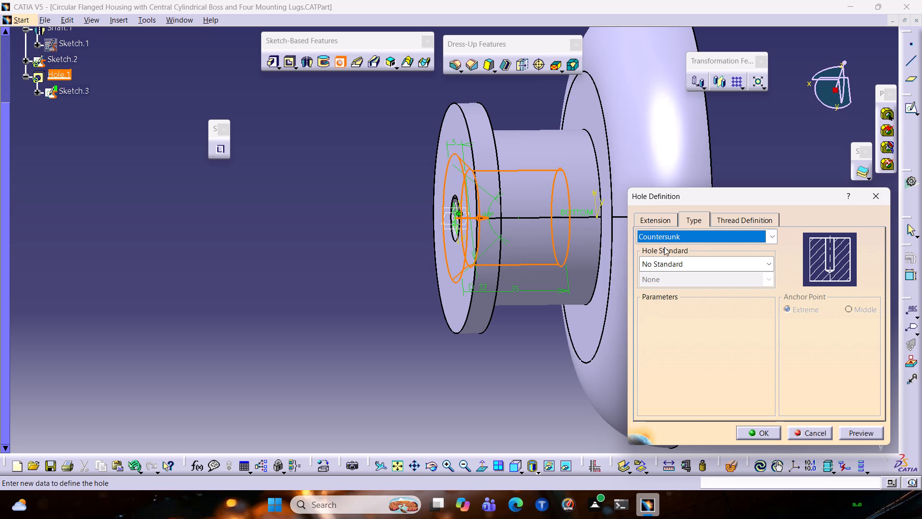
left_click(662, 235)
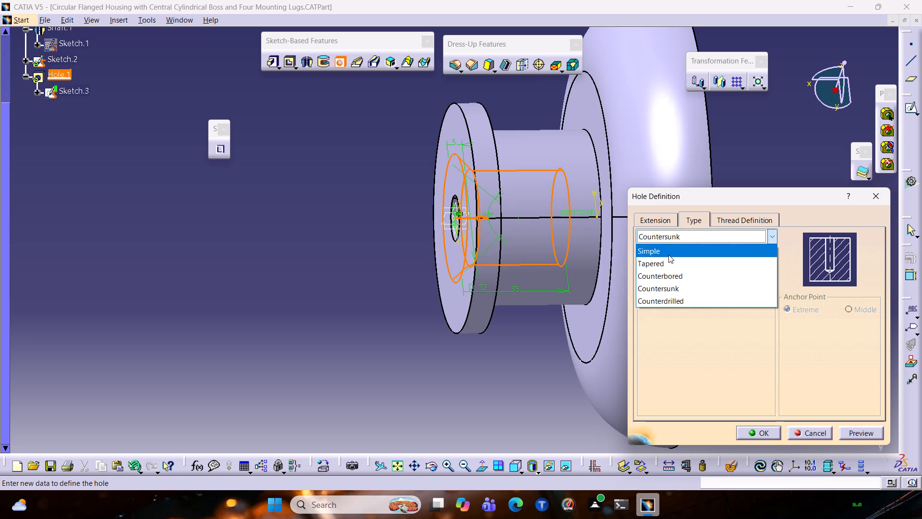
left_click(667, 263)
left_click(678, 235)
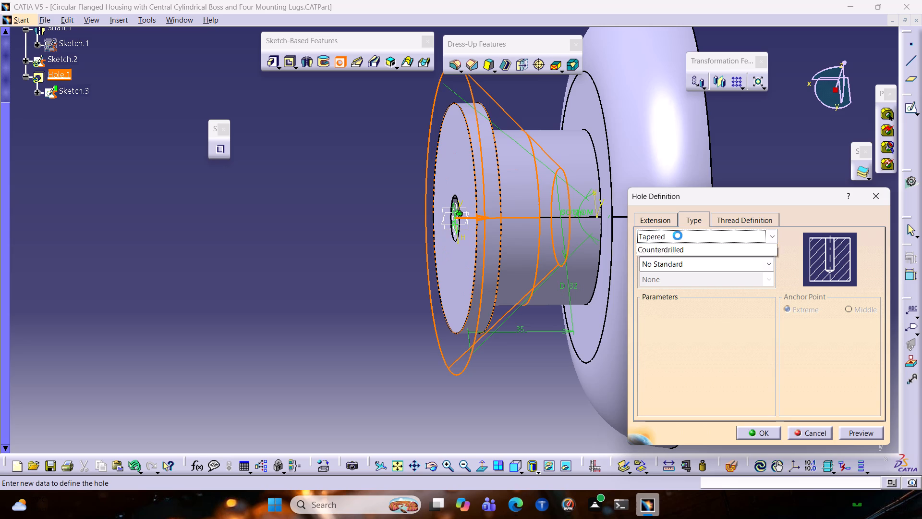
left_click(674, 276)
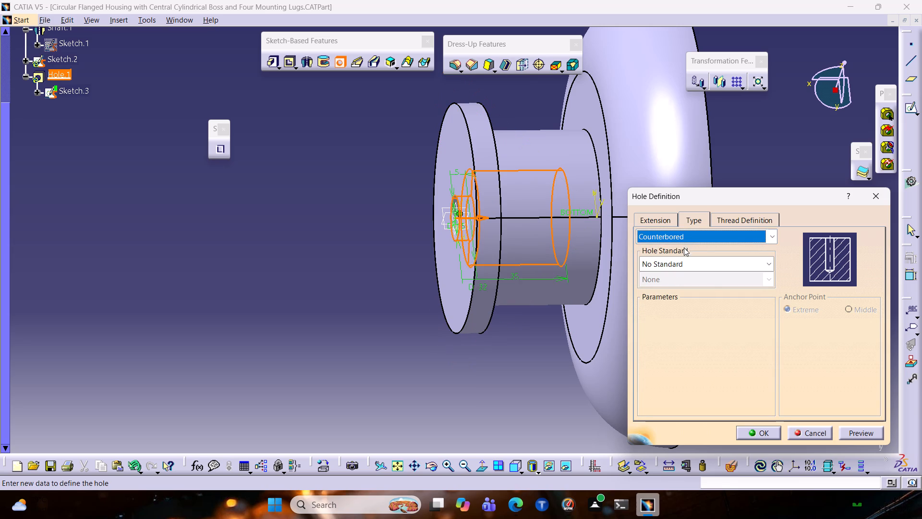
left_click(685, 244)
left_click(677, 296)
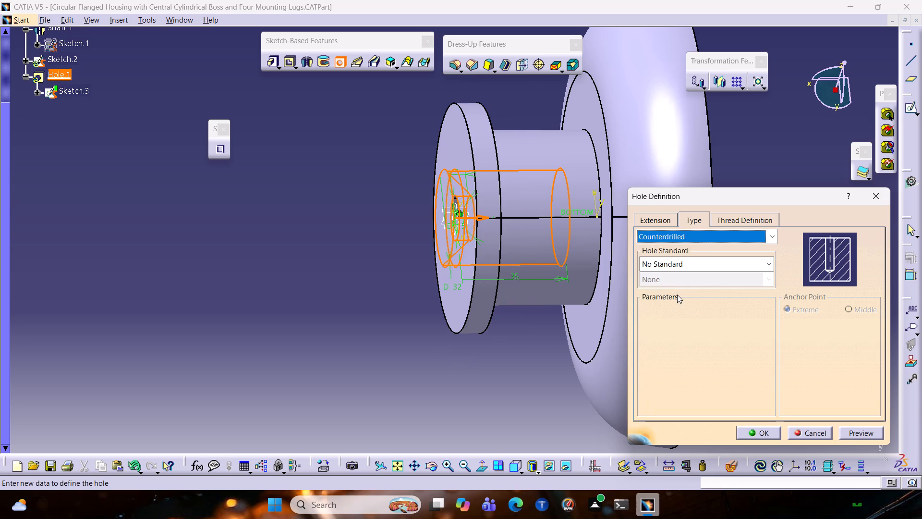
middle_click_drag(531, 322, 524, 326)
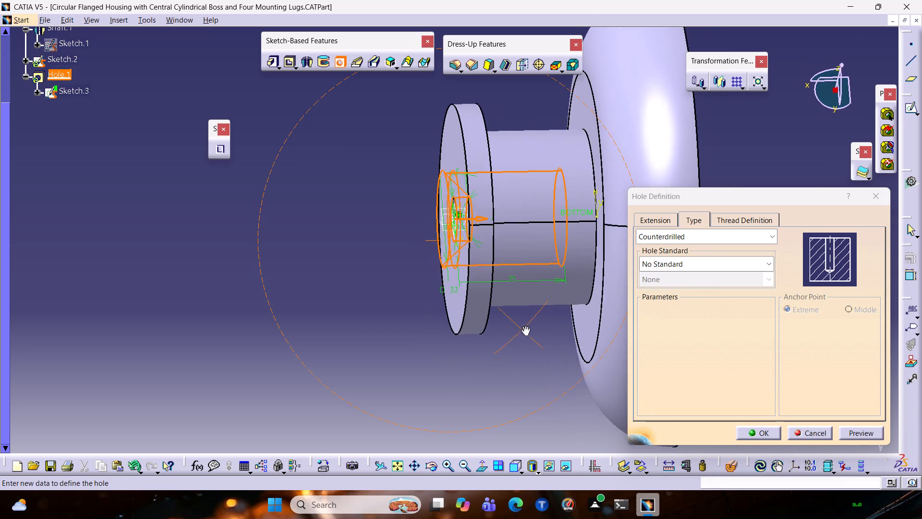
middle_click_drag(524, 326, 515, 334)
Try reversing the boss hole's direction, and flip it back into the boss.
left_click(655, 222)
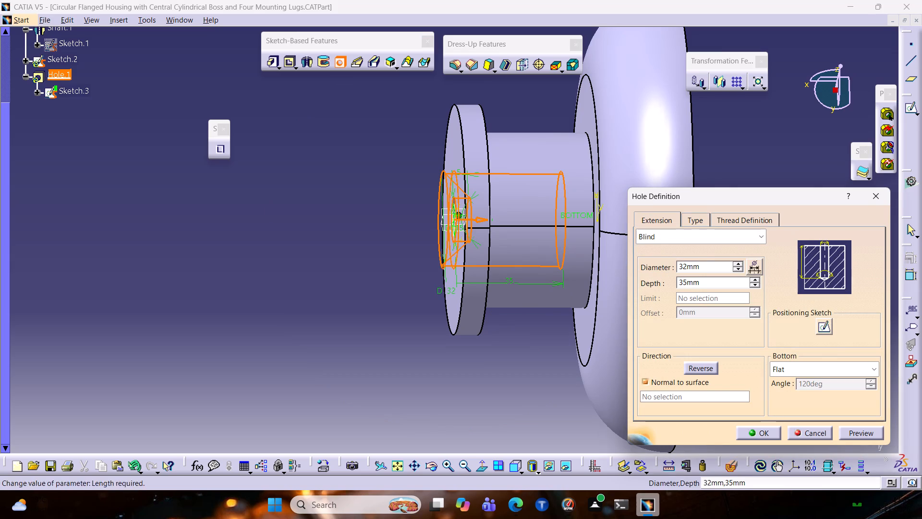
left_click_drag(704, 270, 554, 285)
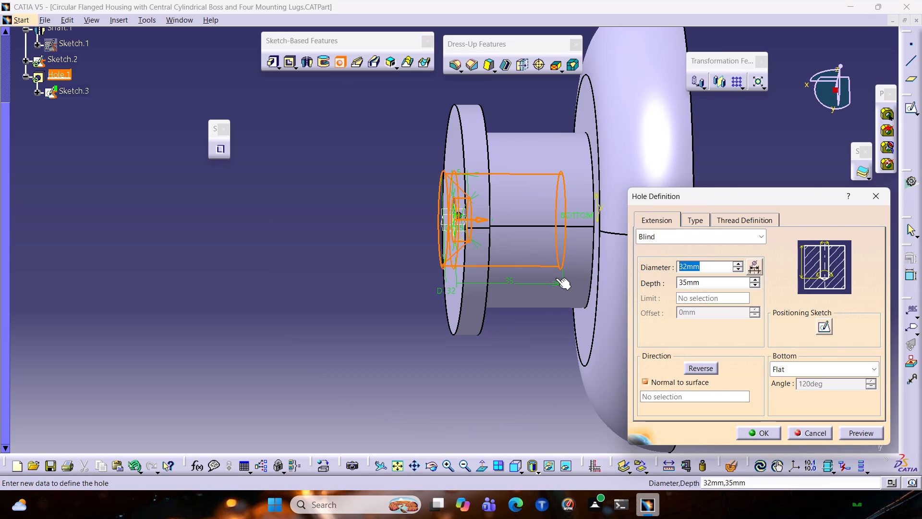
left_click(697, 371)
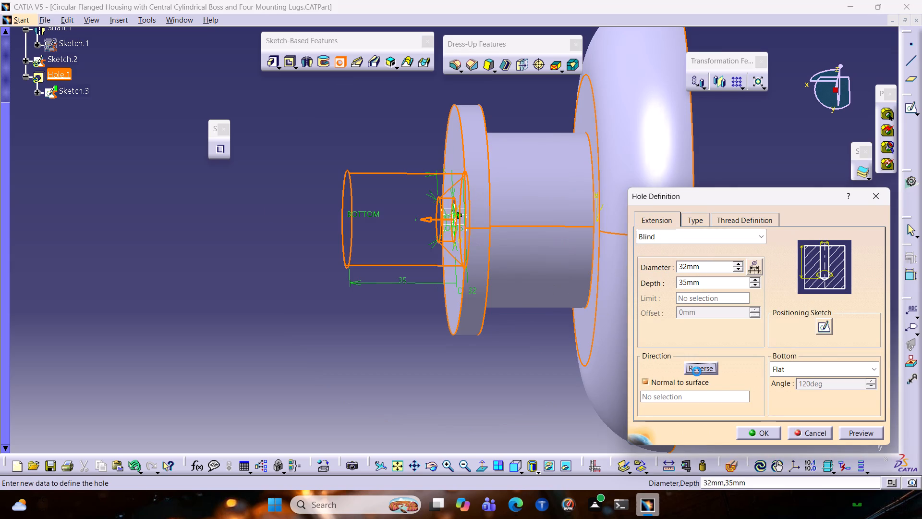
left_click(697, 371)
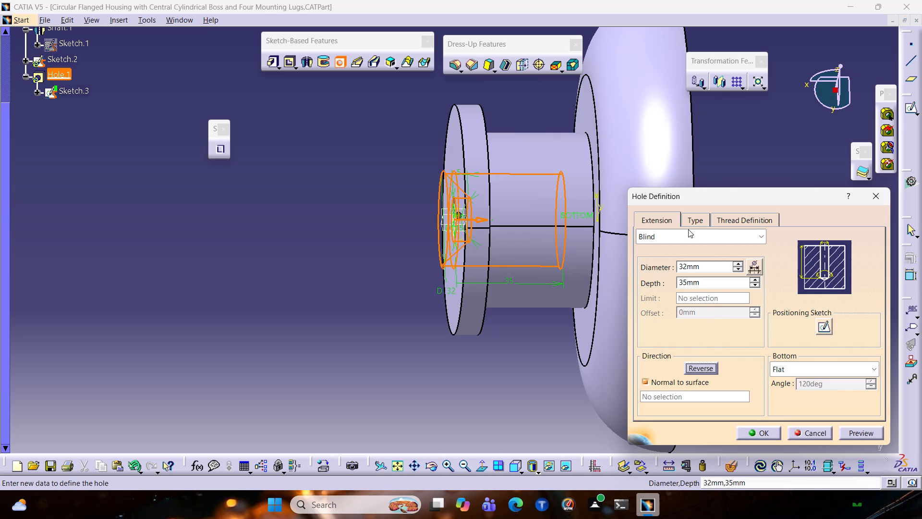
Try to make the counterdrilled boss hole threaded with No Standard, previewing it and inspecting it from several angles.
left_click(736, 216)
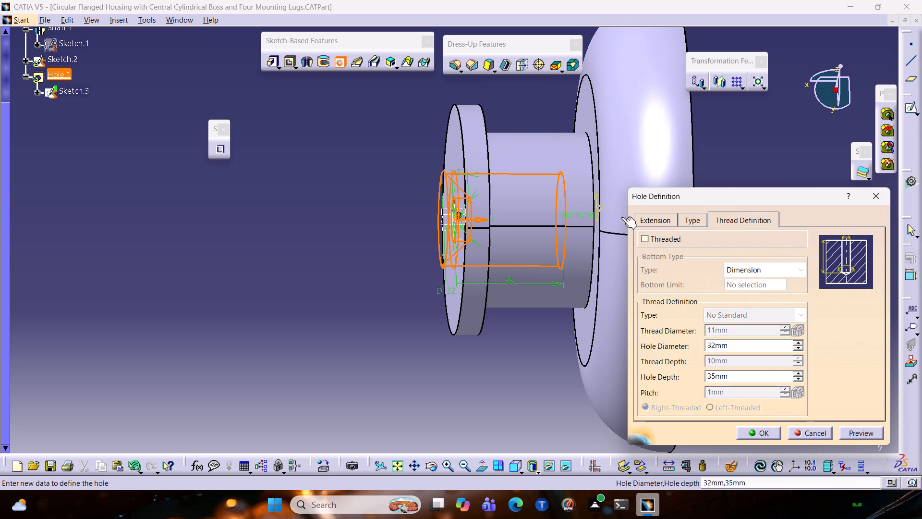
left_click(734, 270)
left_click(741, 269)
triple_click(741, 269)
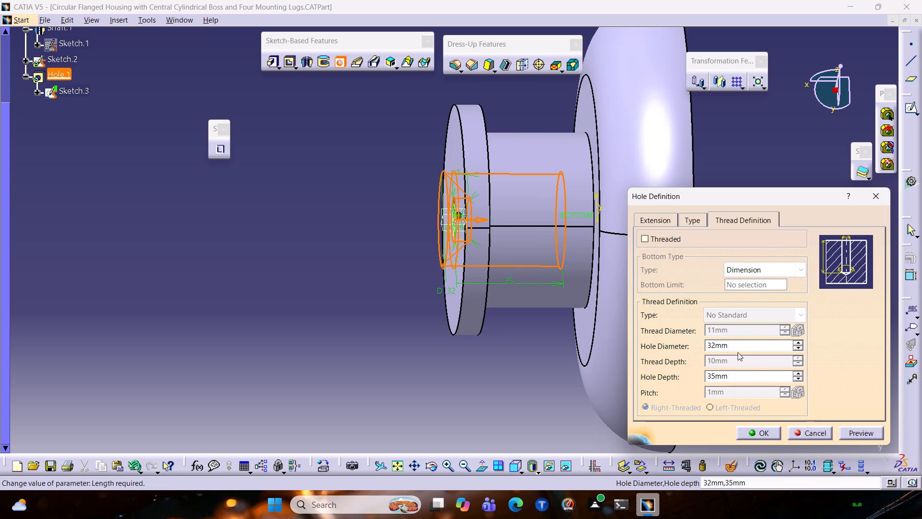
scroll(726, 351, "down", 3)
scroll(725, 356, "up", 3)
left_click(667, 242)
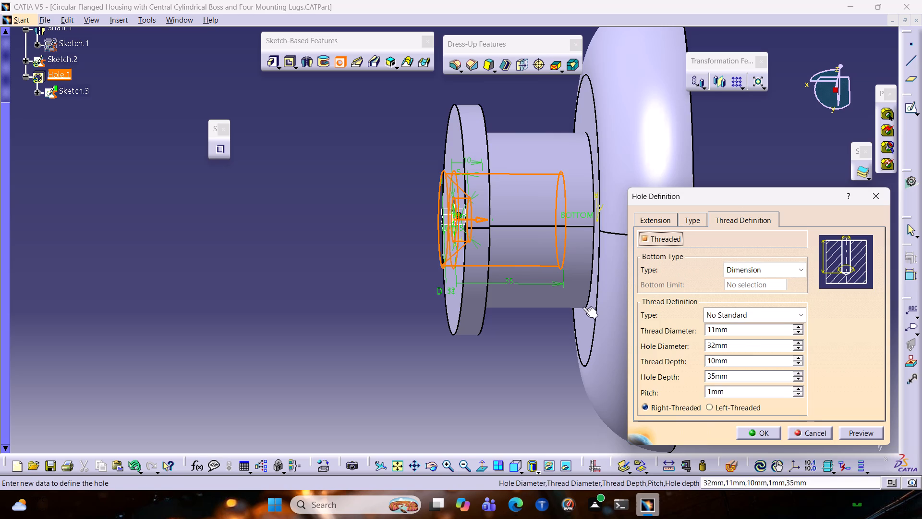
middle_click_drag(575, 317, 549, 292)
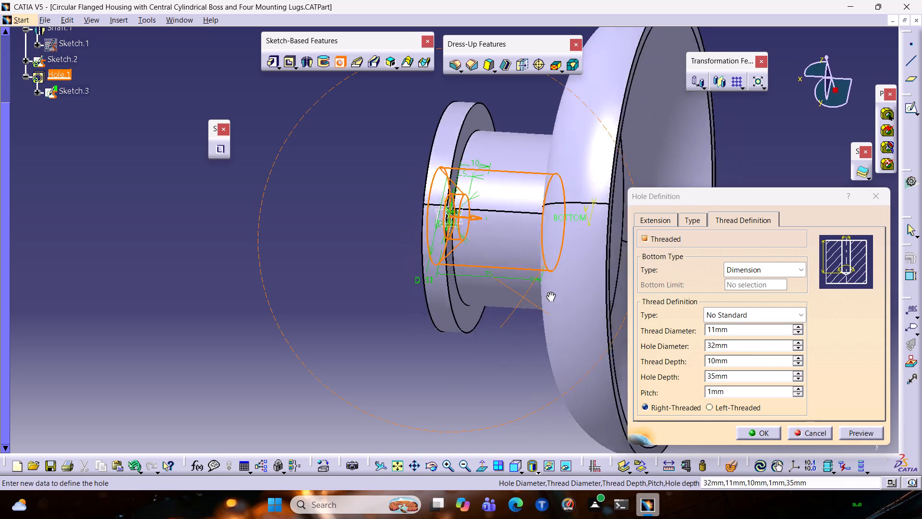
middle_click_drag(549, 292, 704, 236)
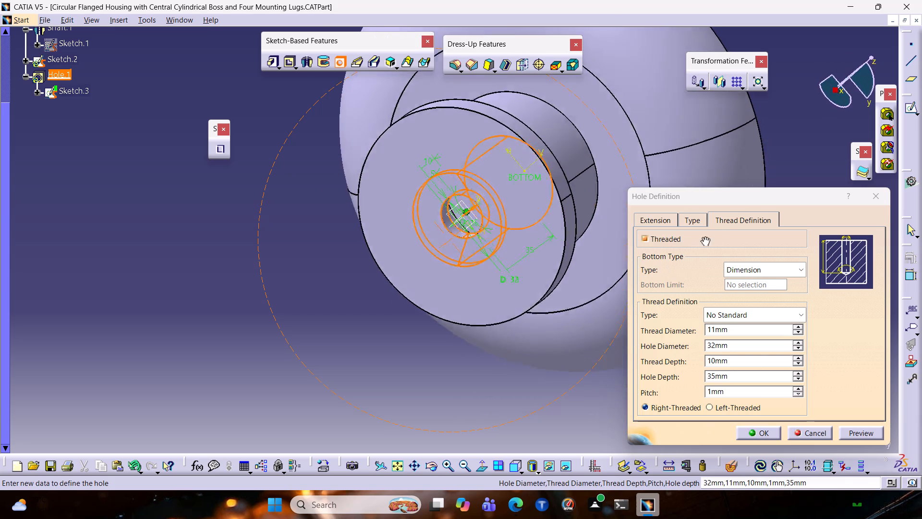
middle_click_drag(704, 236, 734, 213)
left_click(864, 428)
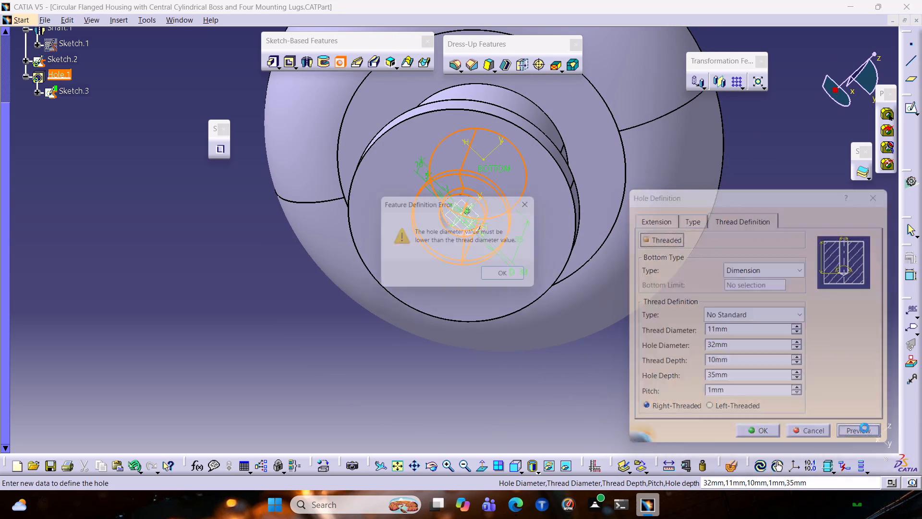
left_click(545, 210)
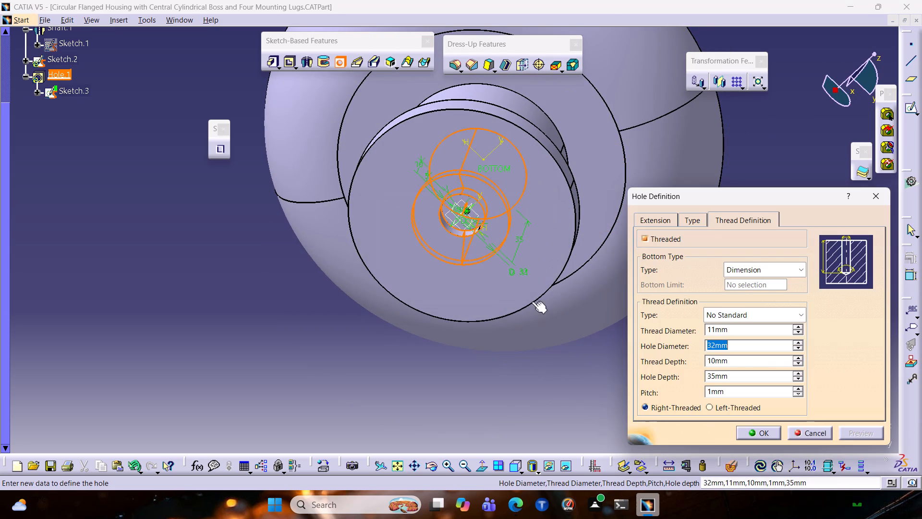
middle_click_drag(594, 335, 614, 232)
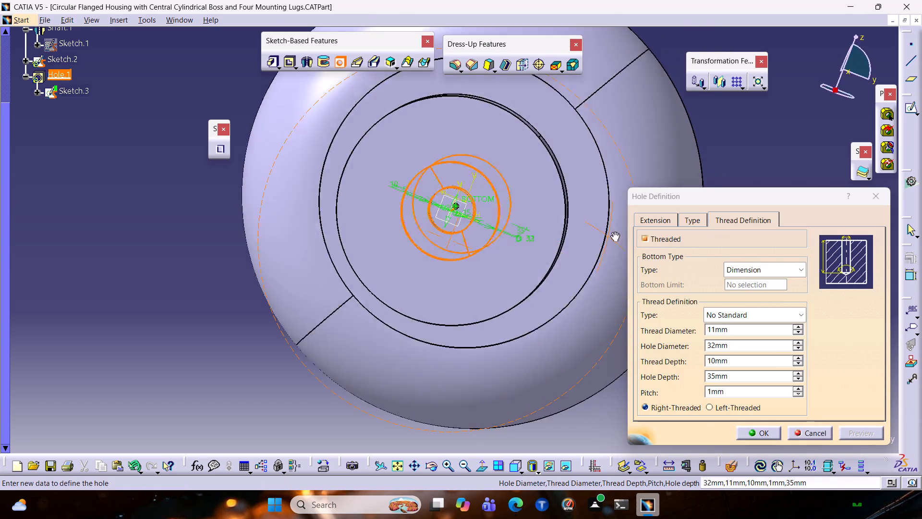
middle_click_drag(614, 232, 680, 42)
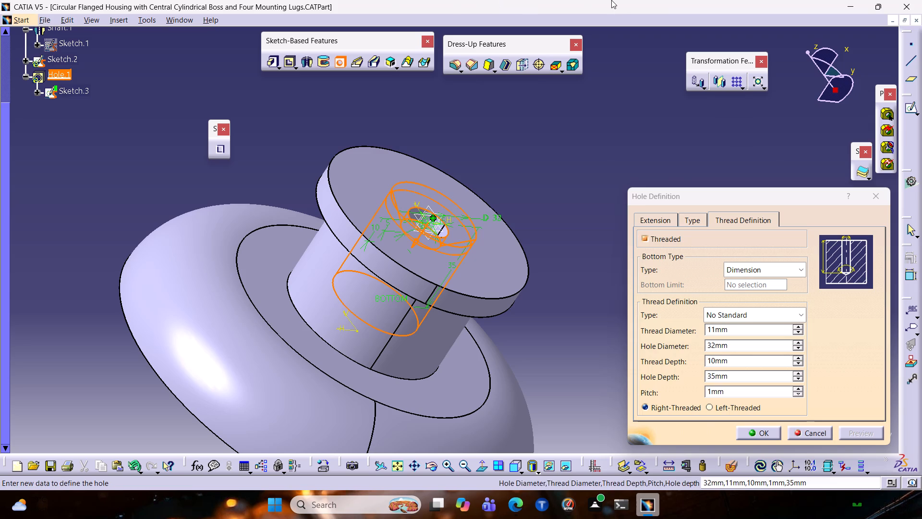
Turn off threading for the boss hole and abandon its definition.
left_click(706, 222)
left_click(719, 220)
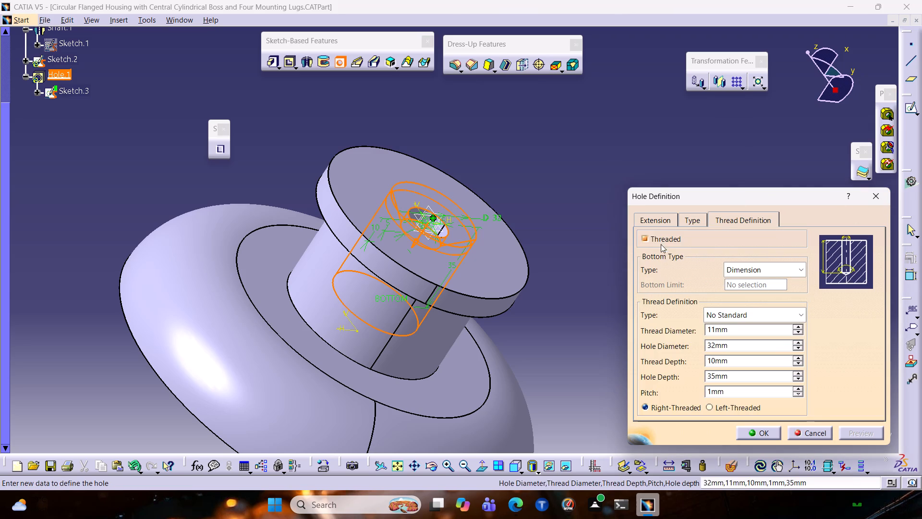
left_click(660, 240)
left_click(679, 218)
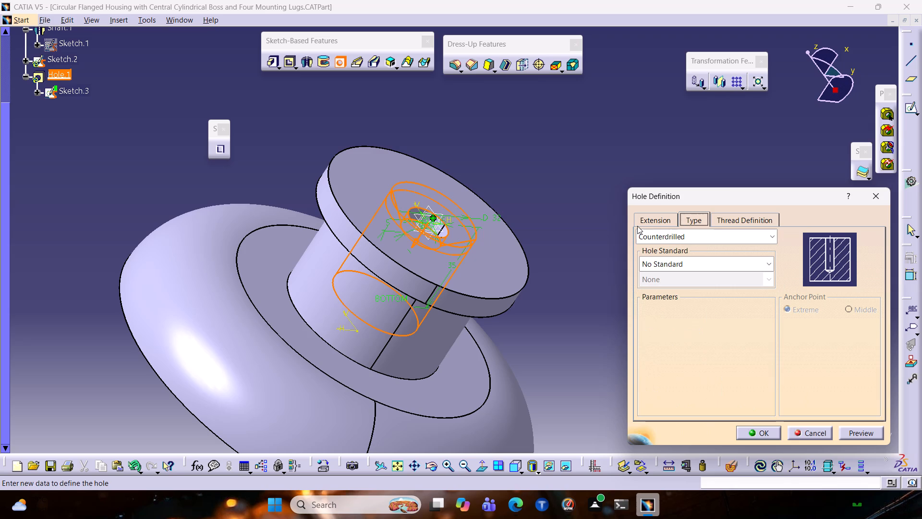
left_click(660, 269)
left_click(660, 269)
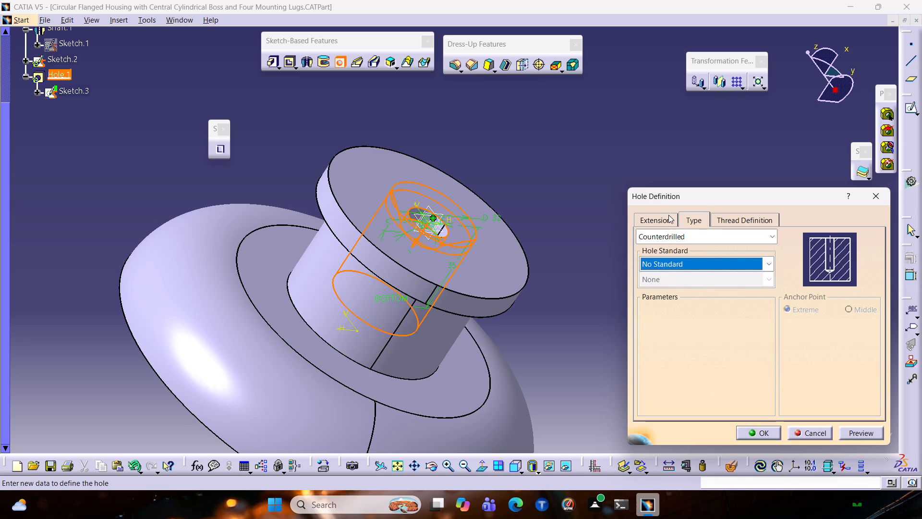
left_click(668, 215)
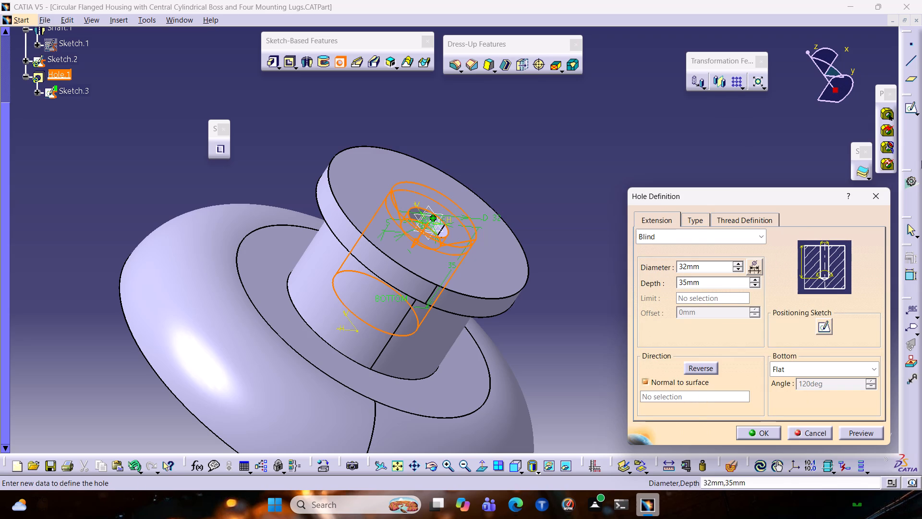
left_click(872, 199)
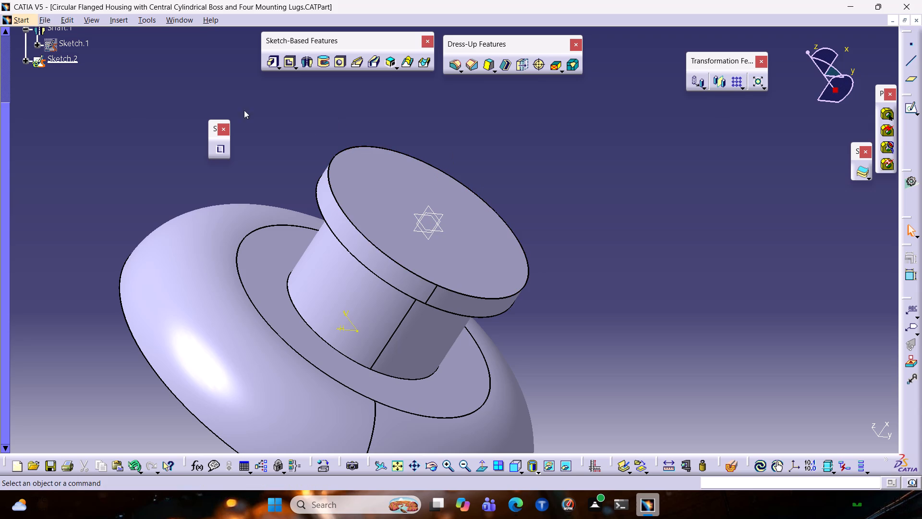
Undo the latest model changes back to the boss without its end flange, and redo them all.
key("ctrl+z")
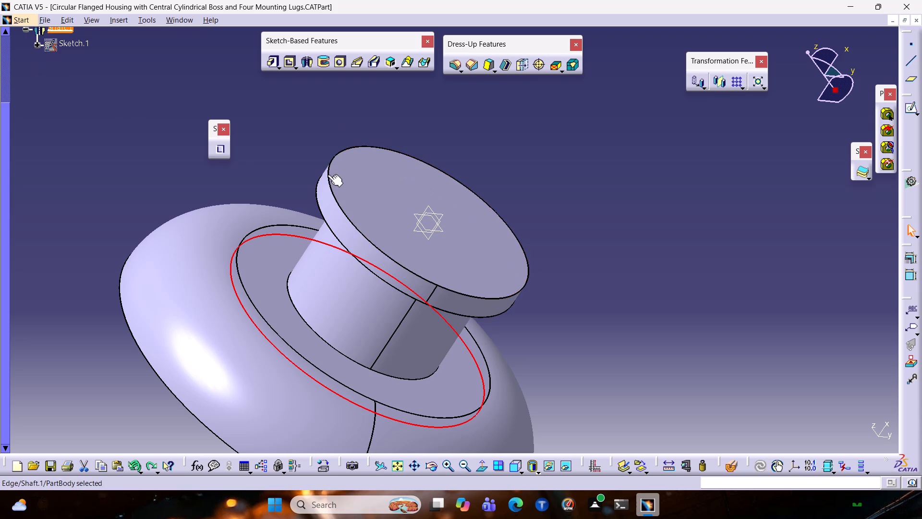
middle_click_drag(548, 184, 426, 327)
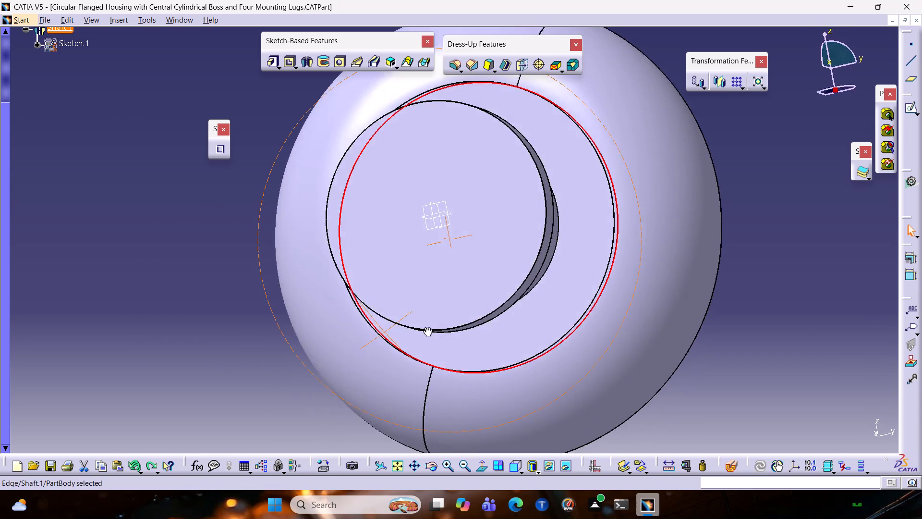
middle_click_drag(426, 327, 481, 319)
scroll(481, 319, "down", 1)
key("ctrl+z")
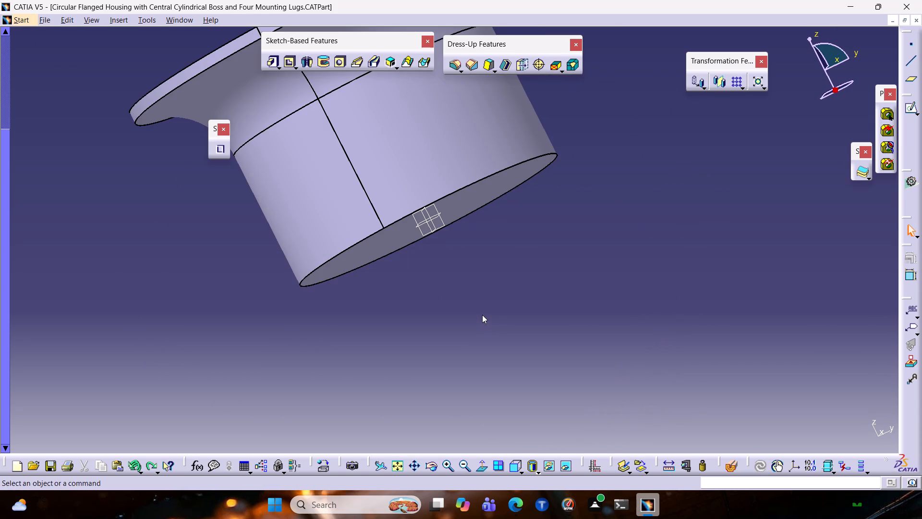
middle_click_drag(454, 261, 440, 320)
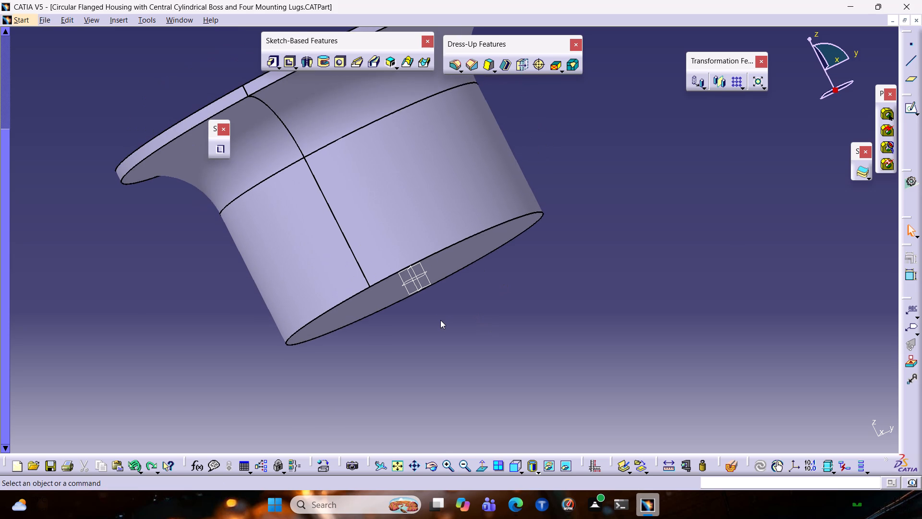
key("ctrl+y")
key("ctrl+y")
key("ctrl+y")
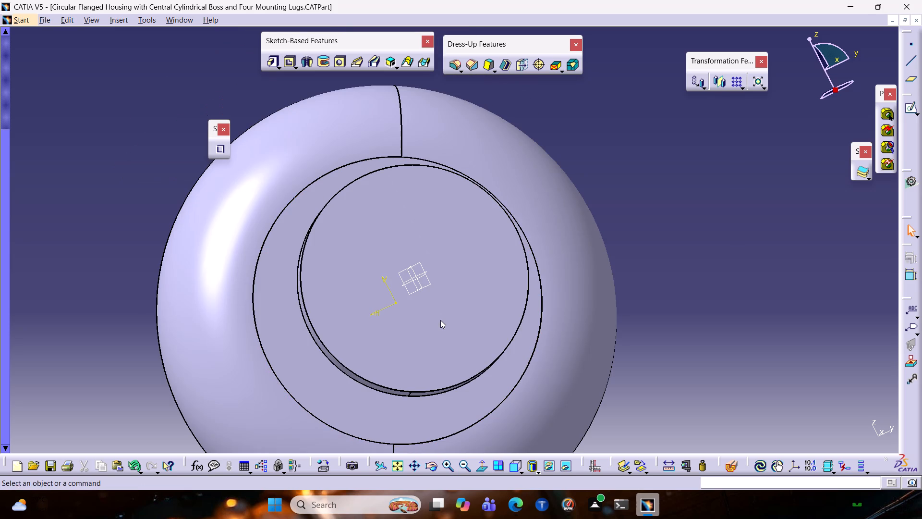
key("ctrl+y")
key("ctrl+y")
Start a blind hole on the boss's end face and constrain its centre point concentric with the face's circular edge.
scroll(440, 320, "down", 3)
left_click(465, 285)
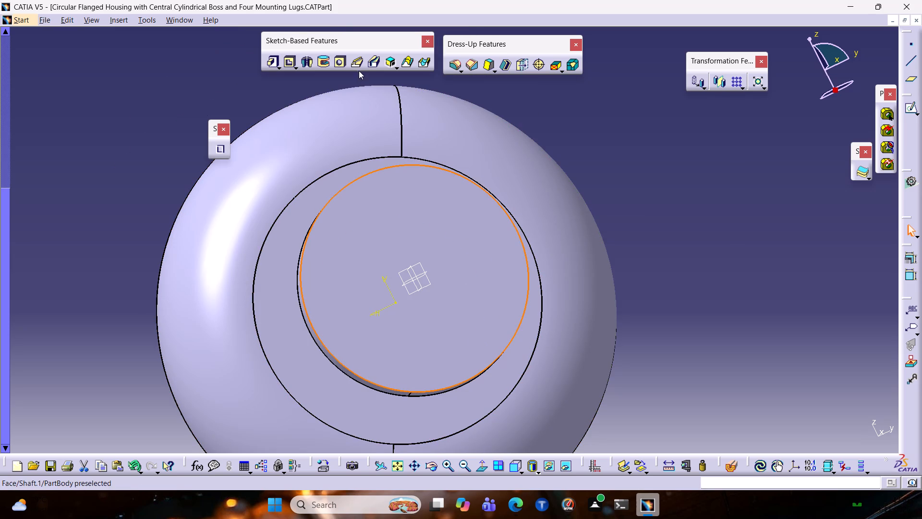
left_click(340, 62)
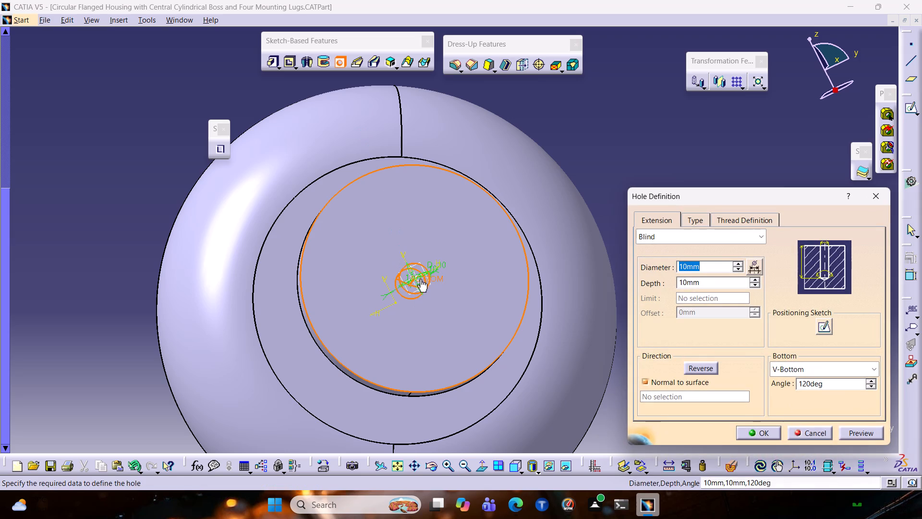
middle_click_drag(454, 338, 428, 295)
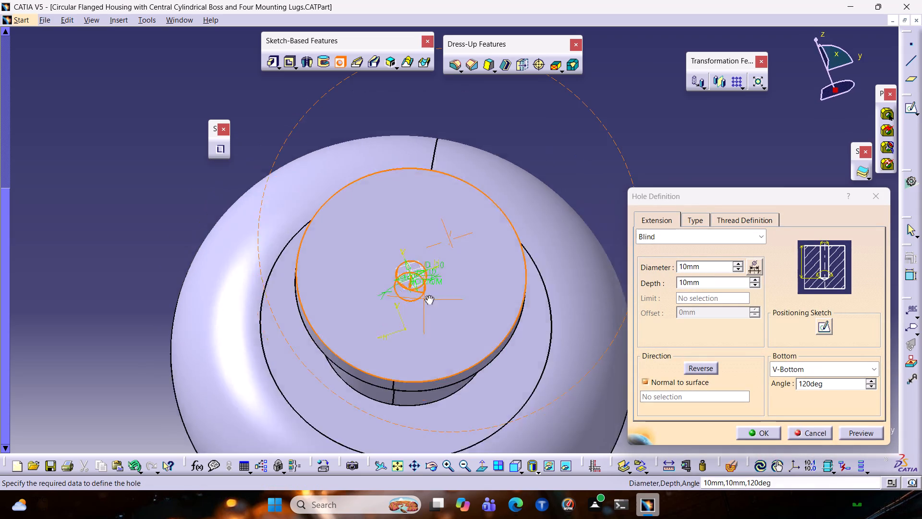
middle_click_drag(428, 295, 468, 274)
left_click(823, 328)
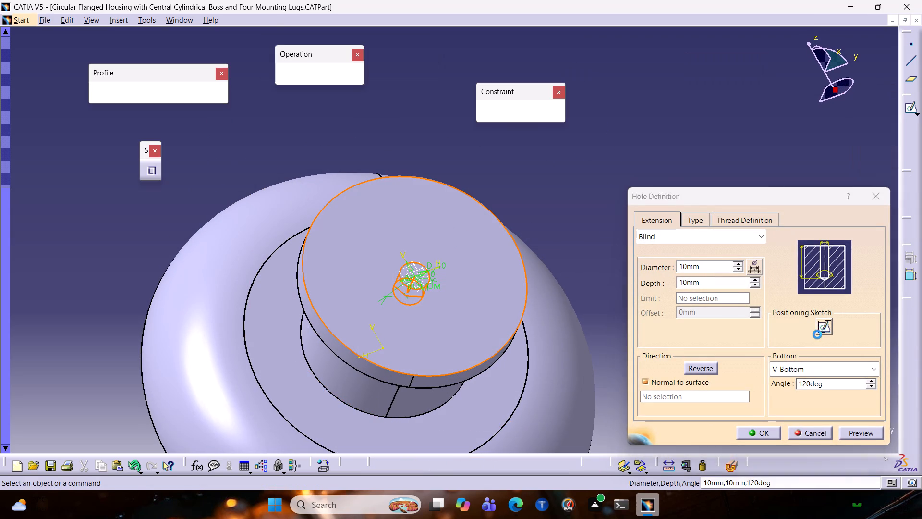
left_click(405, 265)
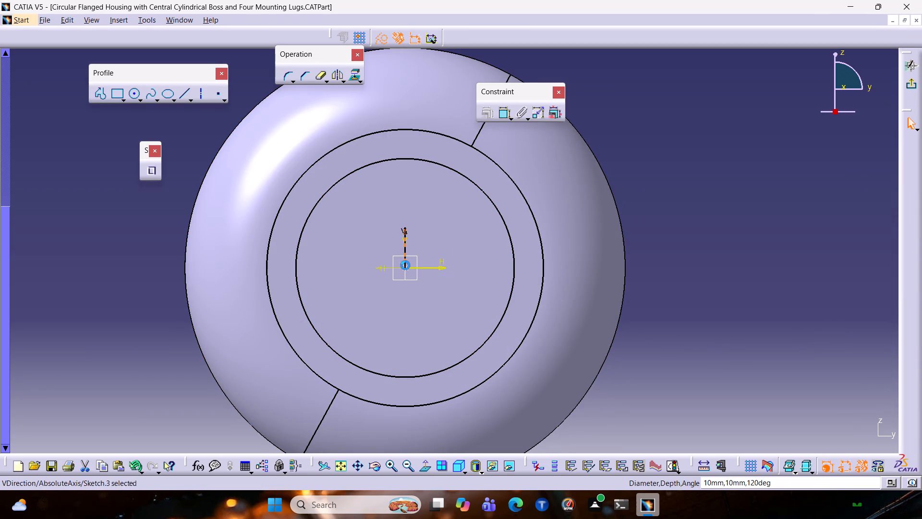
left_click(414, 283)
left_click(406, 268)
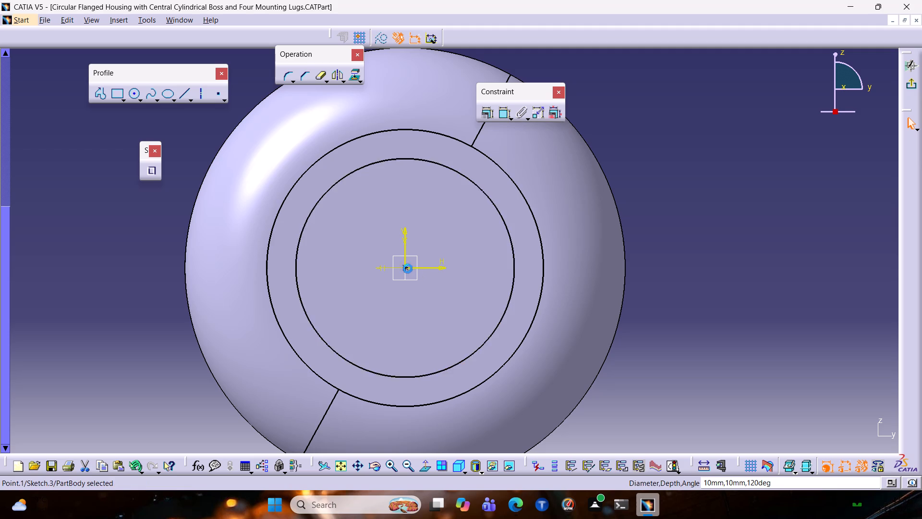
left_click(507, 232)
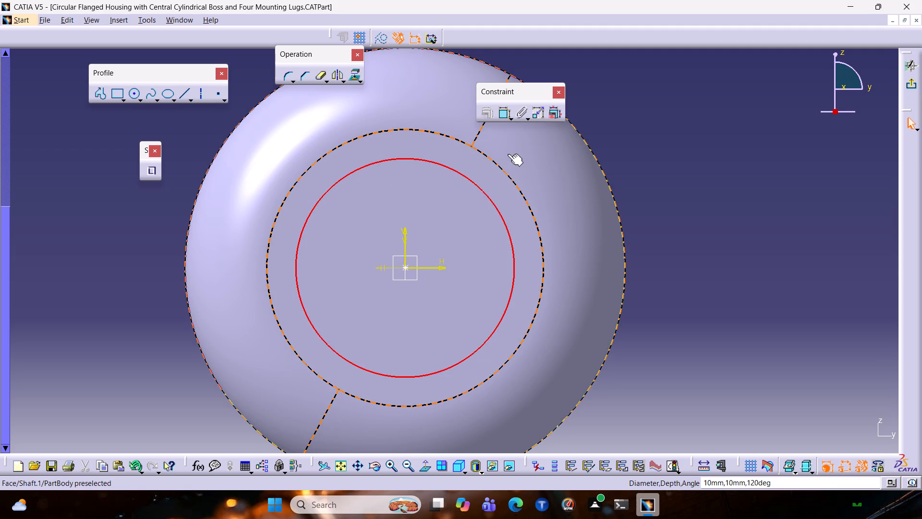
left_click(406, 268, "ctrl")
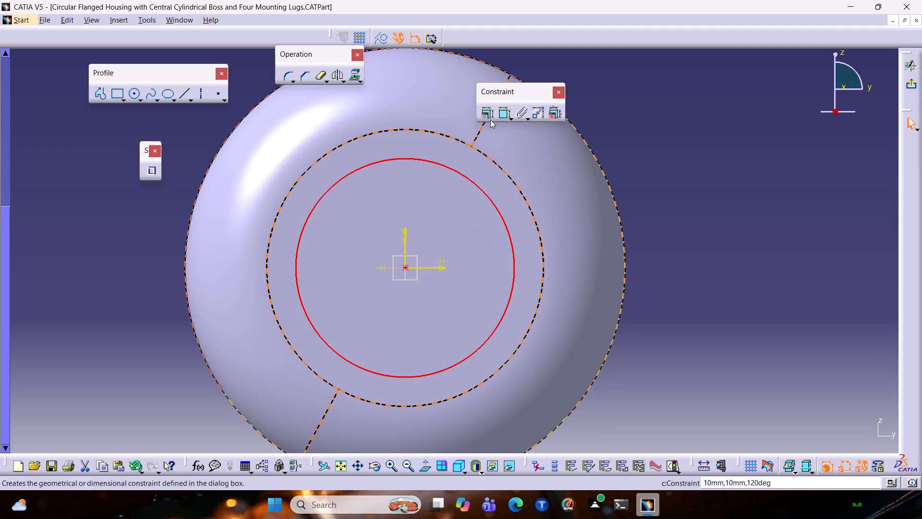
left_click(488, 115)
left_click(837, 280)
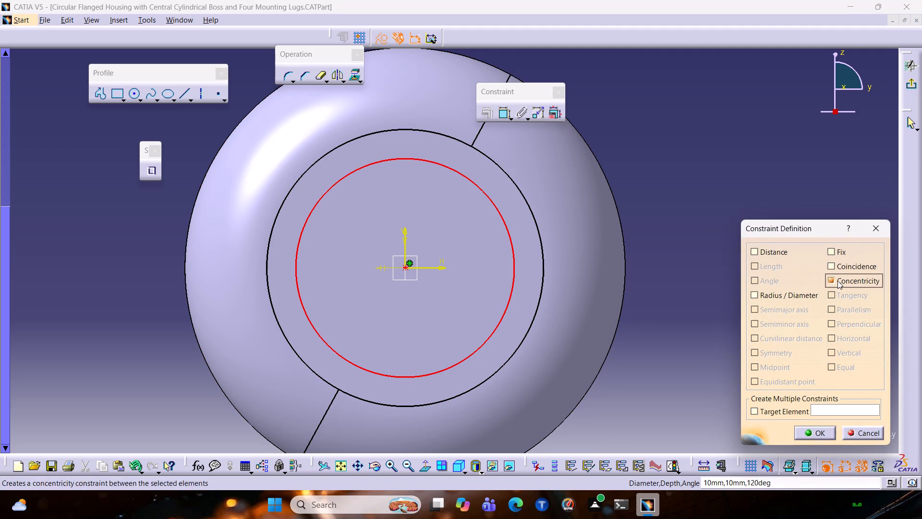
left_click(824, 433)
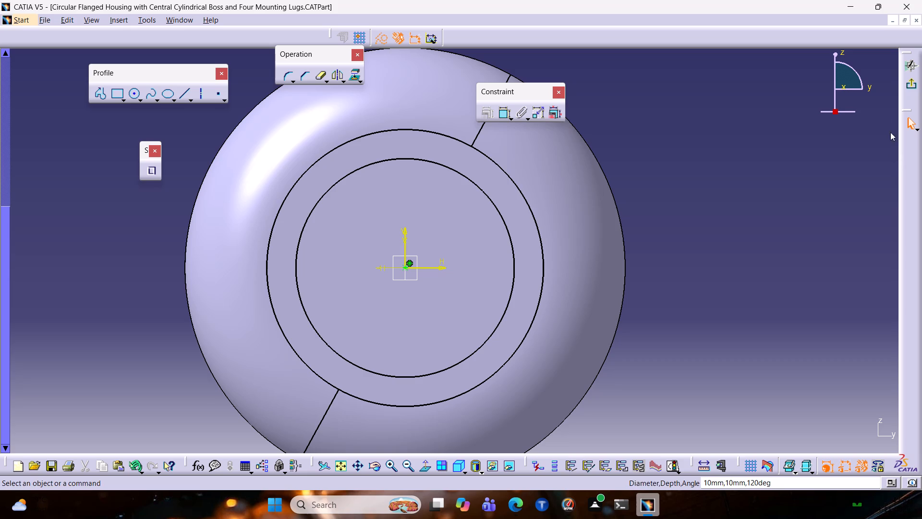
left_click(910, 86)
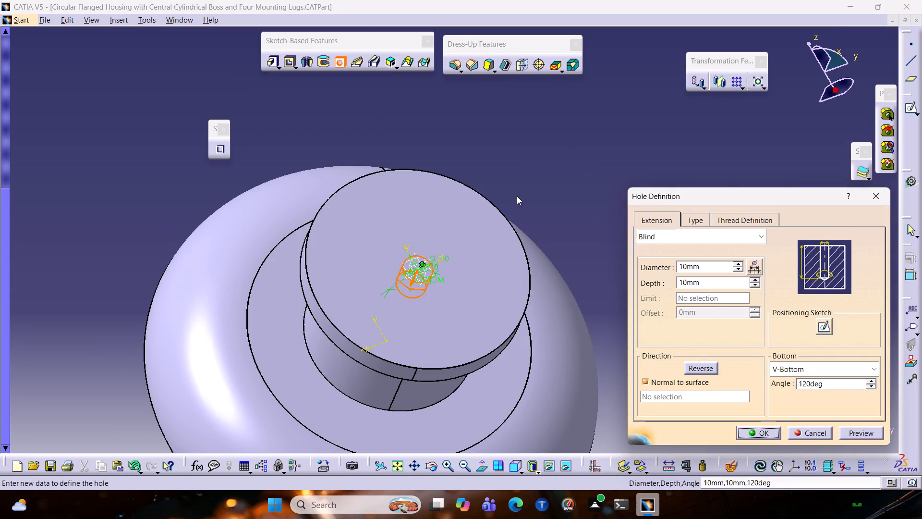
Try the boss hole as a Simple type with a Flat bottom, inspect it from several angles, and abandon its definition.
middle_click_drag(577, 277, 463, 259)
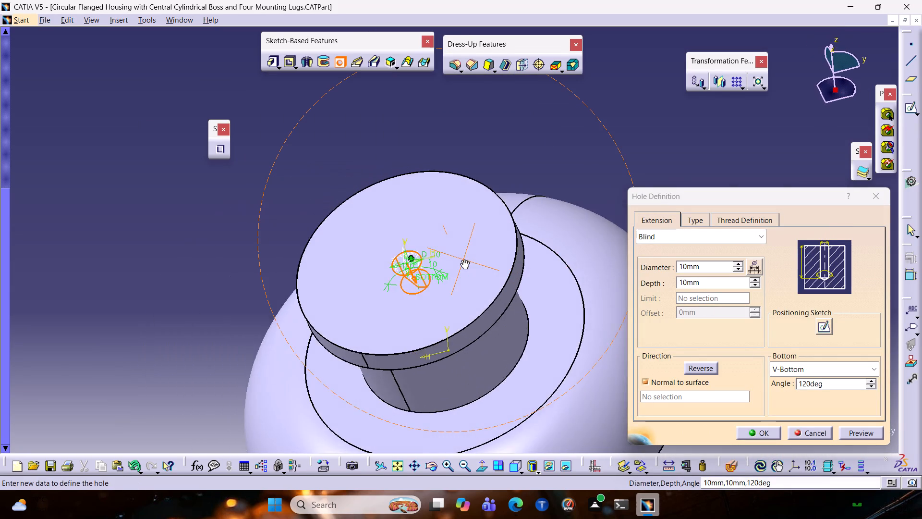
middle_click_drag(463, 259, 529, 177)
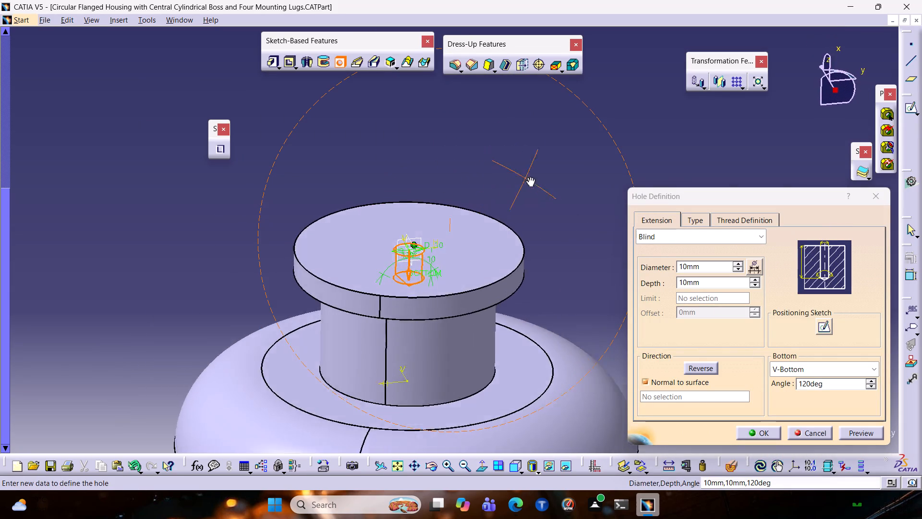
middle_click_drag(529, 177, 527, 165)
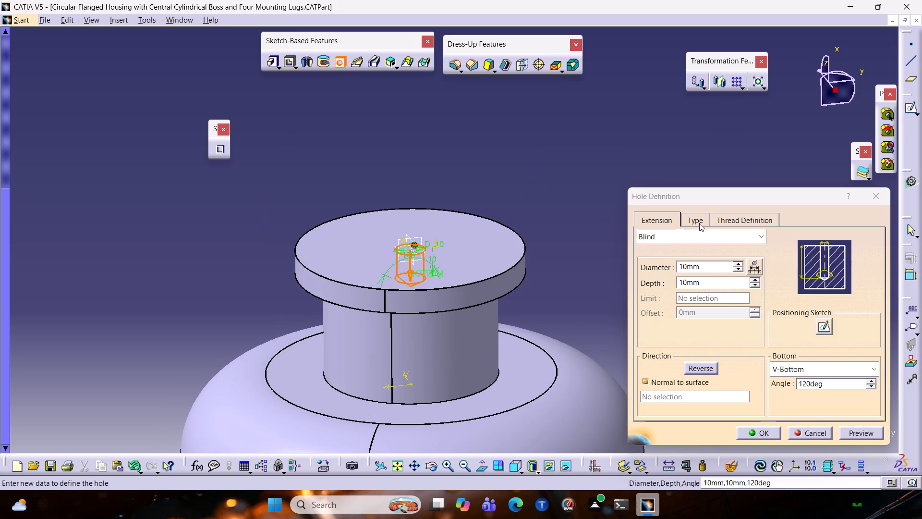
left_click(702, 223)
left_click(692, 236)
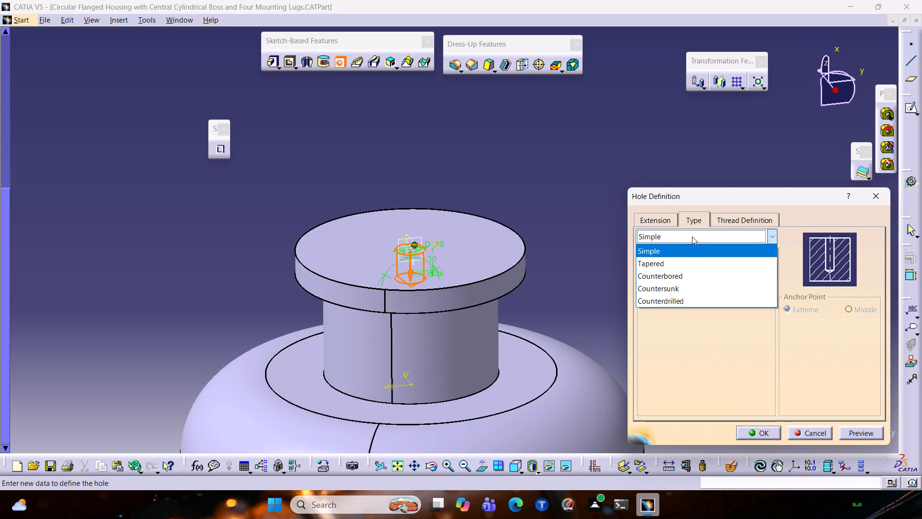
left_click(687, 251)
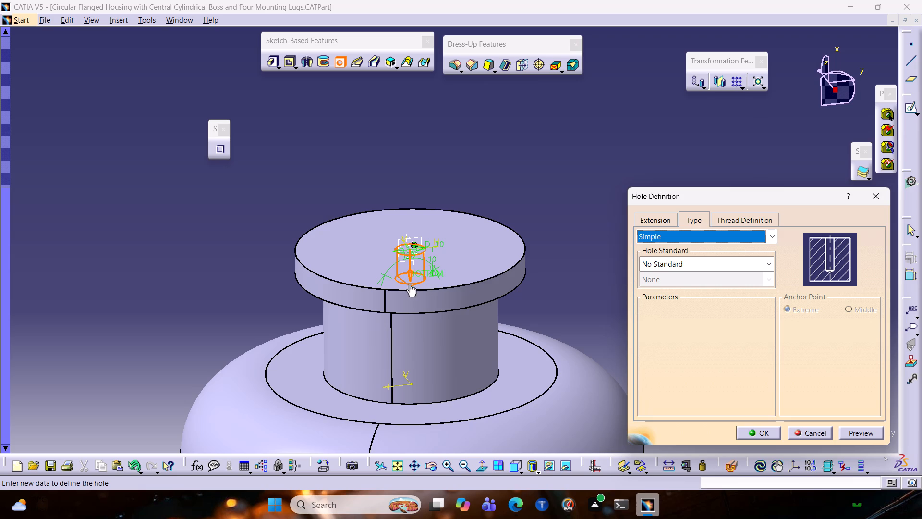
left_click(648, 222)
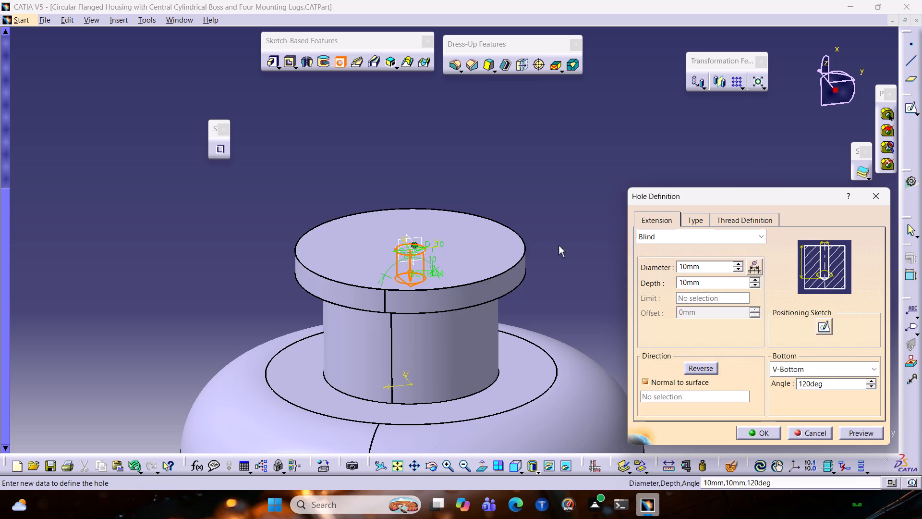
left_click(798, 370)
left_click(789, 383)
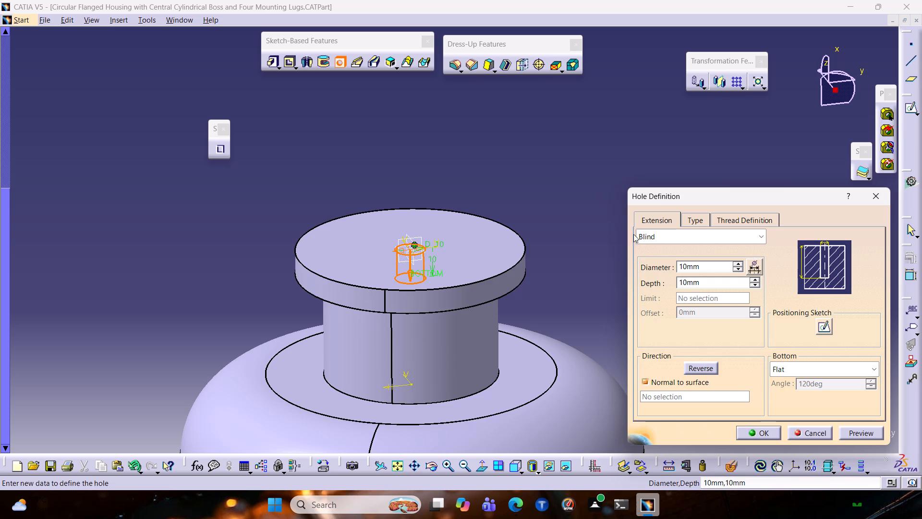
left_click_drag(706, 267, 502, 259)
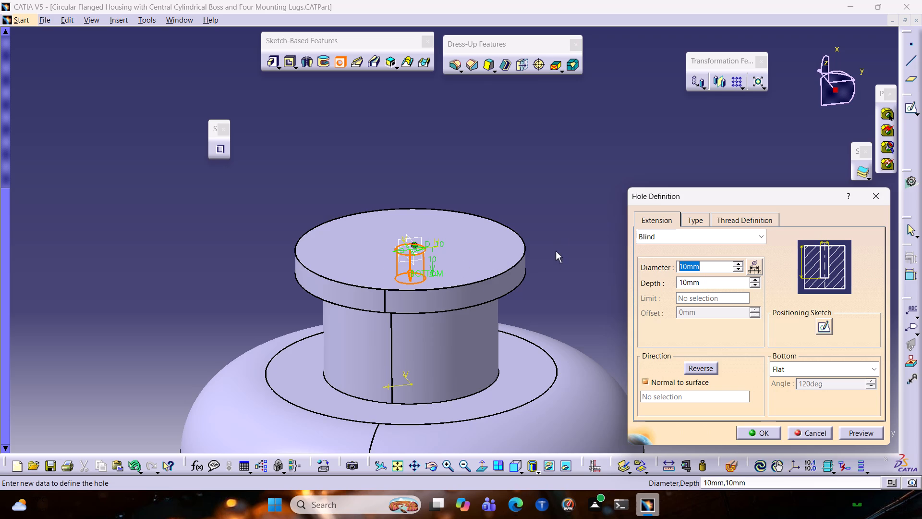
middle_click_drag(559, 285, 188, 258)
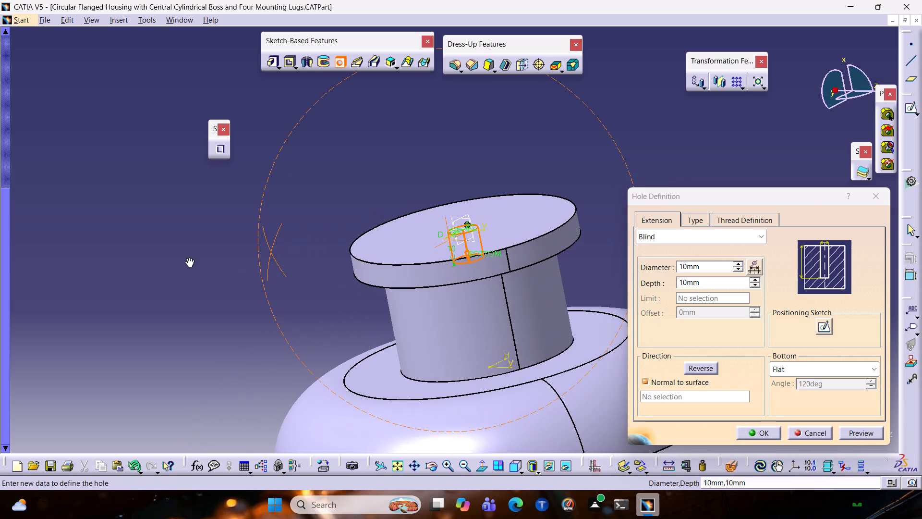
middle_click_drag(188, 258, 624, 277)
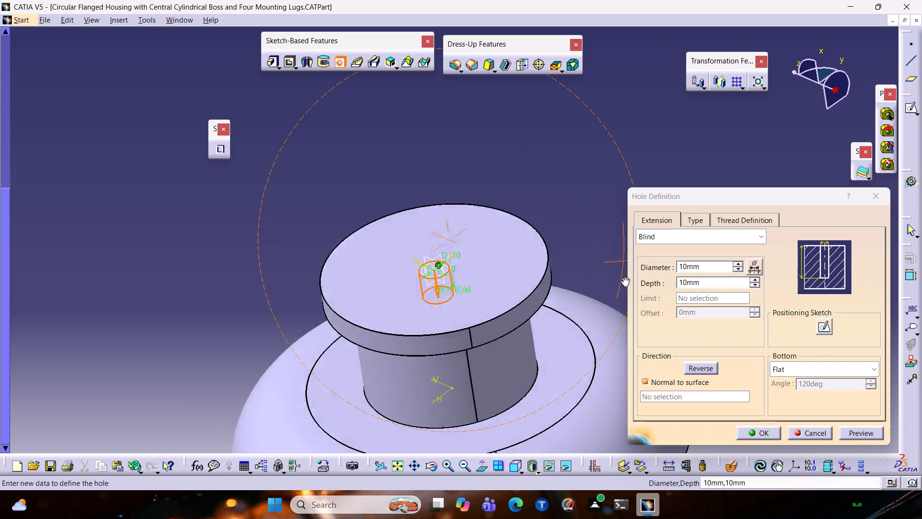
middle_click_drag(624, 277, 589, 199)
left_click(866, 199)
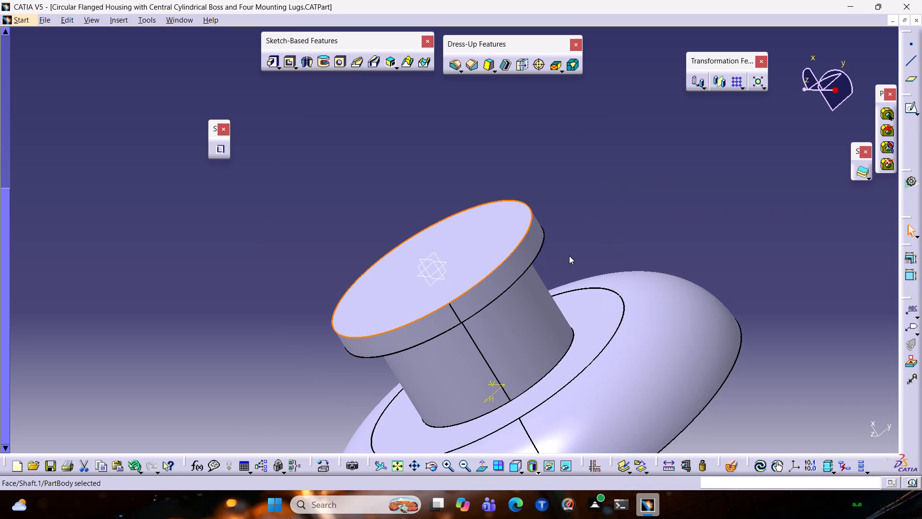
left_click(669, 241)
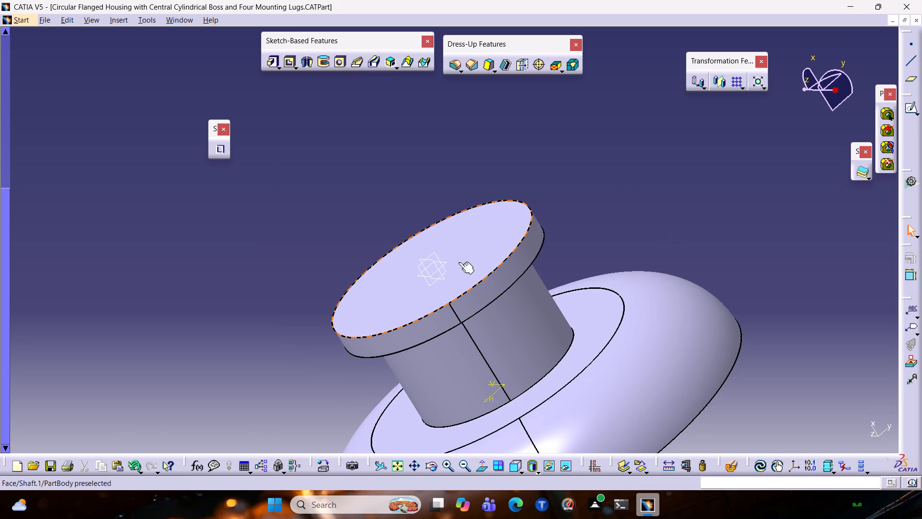
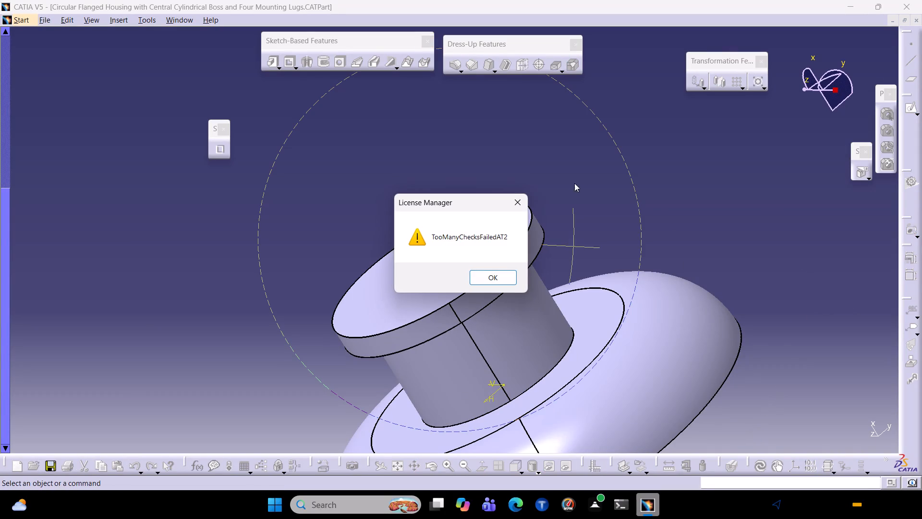
Dismiss the License Manager message.
left_click(519, 203)
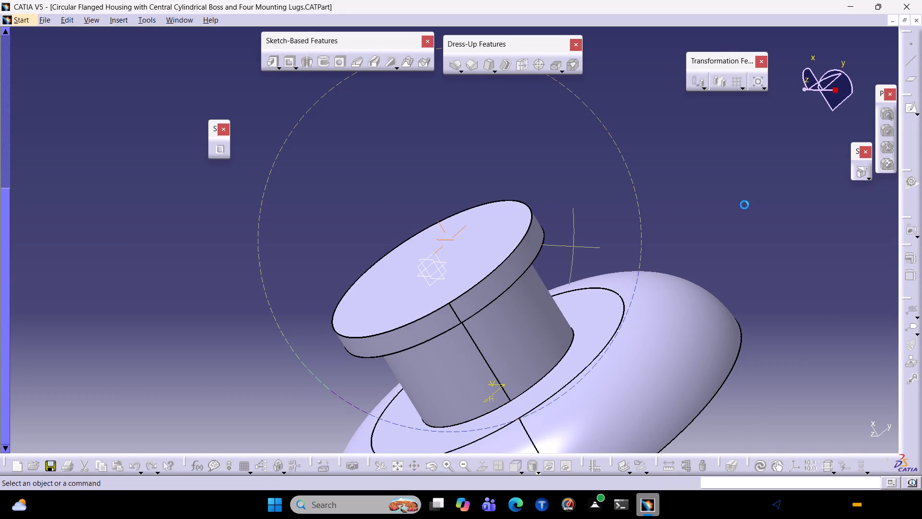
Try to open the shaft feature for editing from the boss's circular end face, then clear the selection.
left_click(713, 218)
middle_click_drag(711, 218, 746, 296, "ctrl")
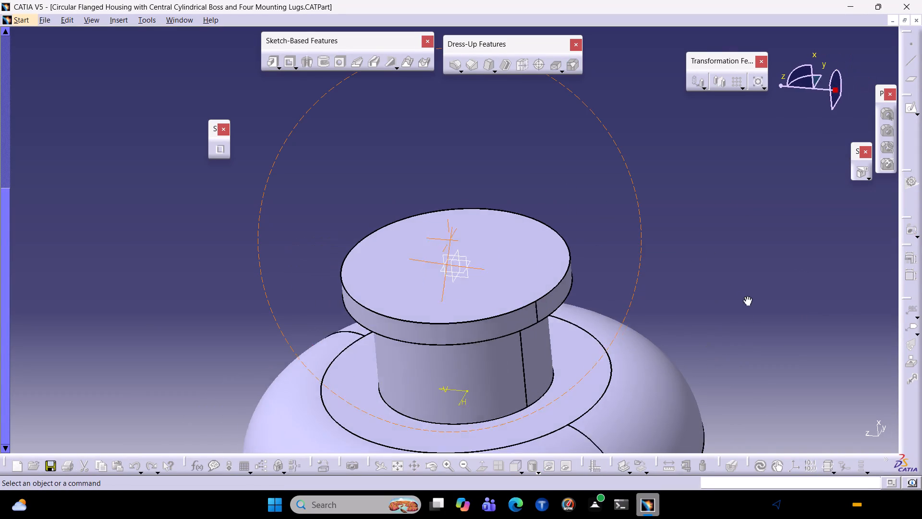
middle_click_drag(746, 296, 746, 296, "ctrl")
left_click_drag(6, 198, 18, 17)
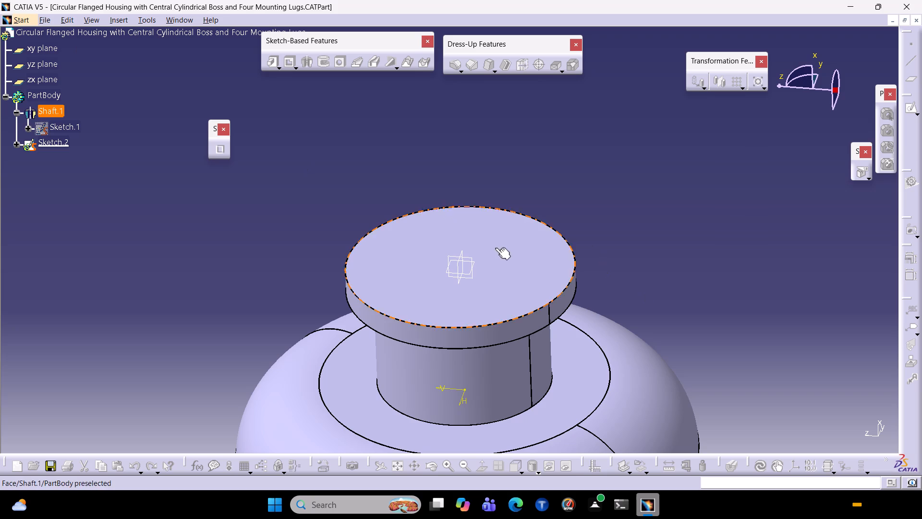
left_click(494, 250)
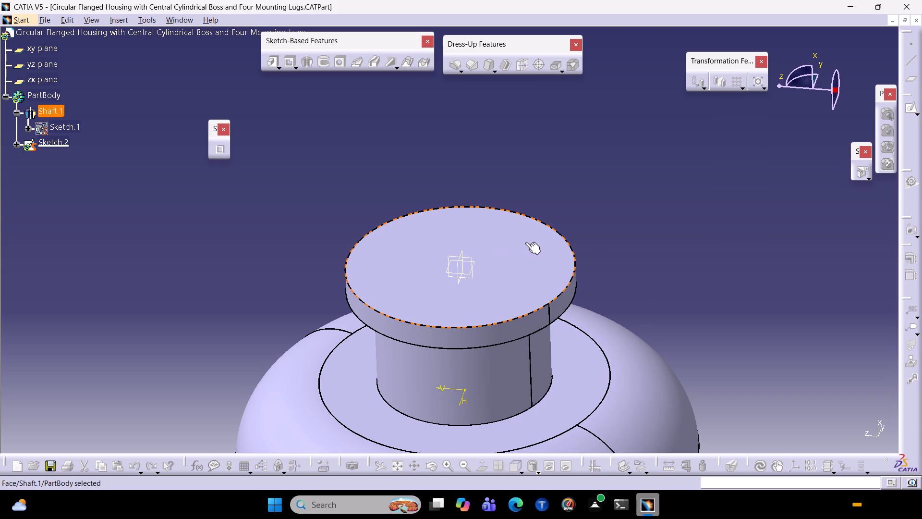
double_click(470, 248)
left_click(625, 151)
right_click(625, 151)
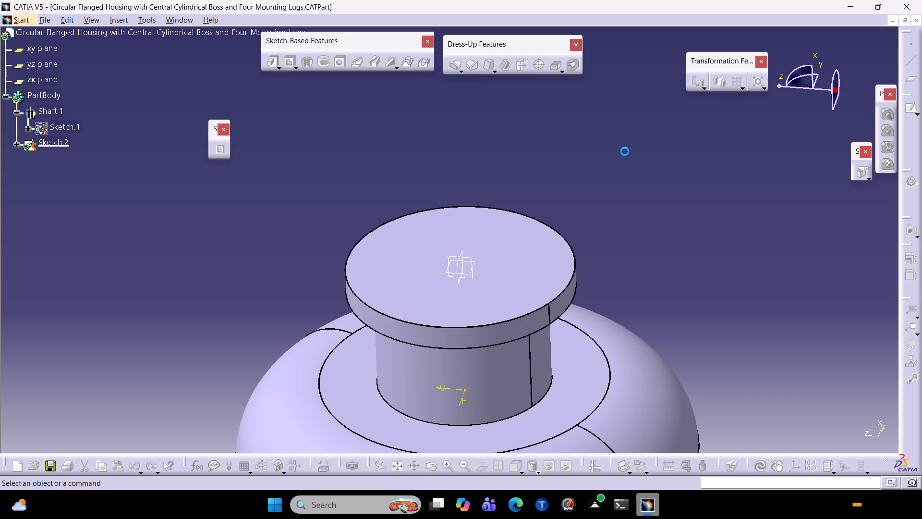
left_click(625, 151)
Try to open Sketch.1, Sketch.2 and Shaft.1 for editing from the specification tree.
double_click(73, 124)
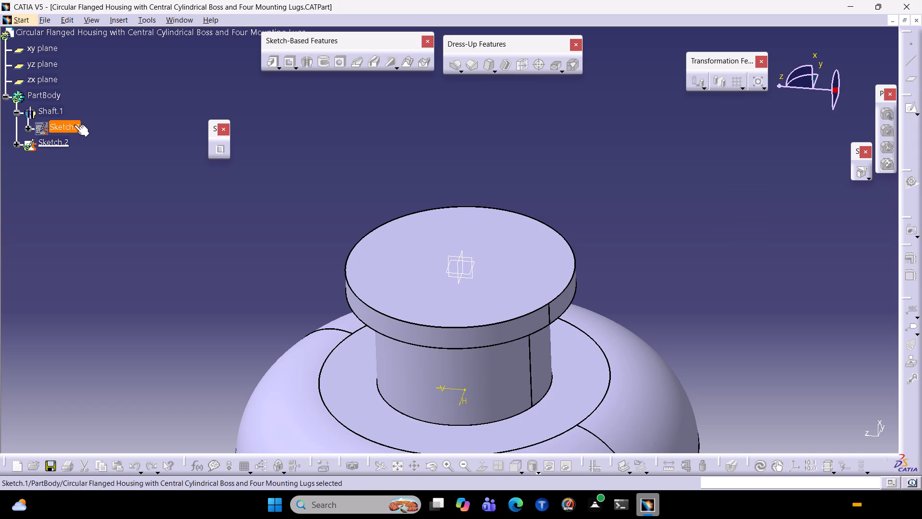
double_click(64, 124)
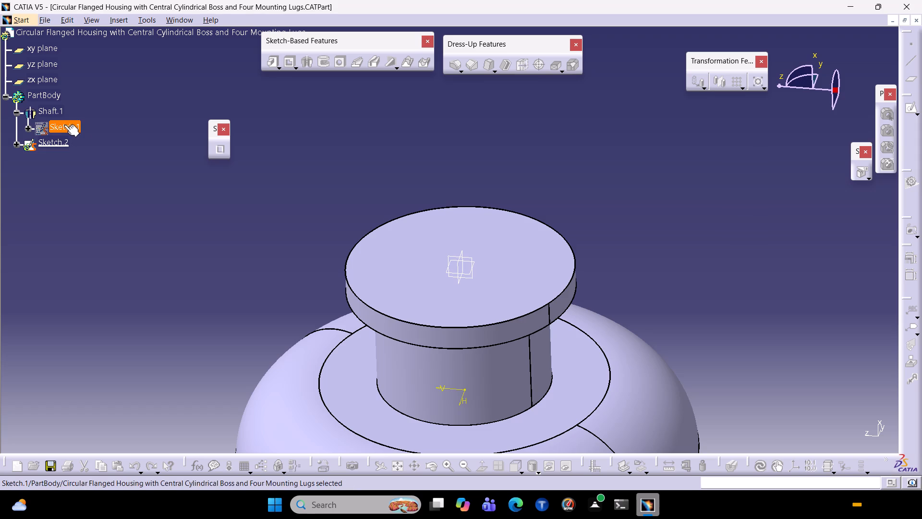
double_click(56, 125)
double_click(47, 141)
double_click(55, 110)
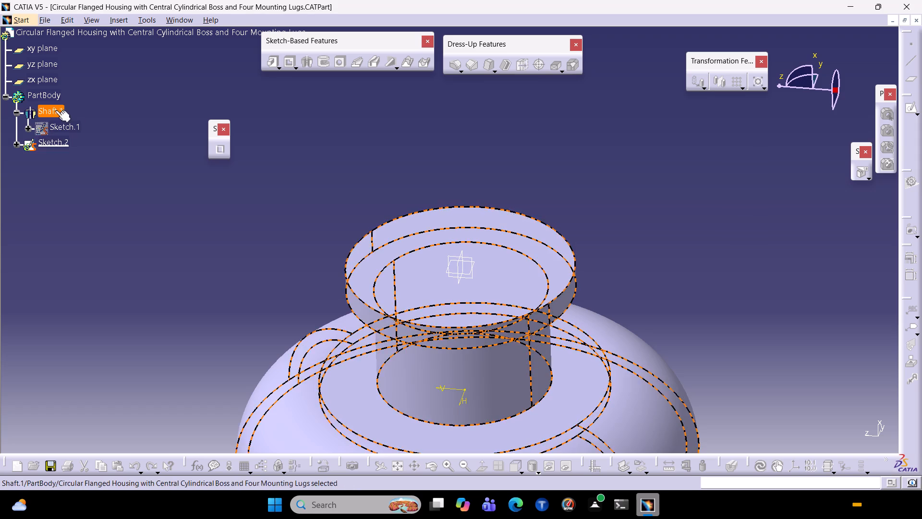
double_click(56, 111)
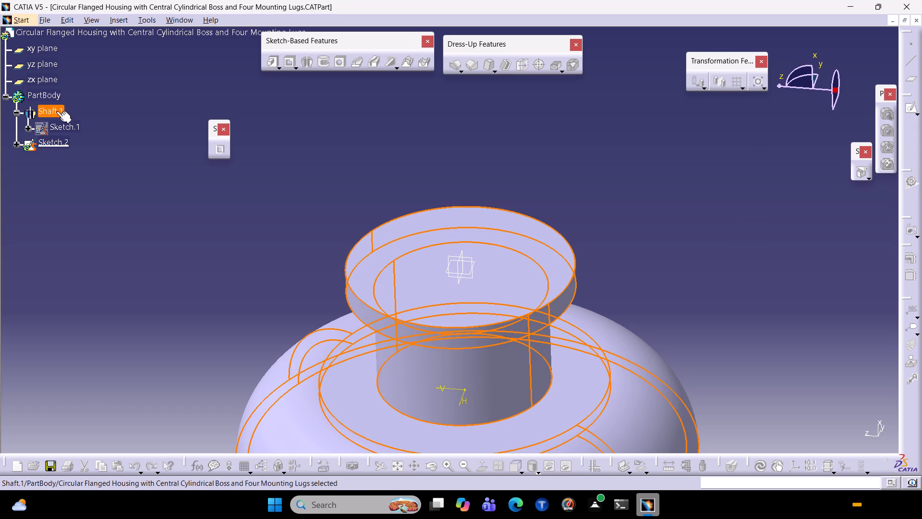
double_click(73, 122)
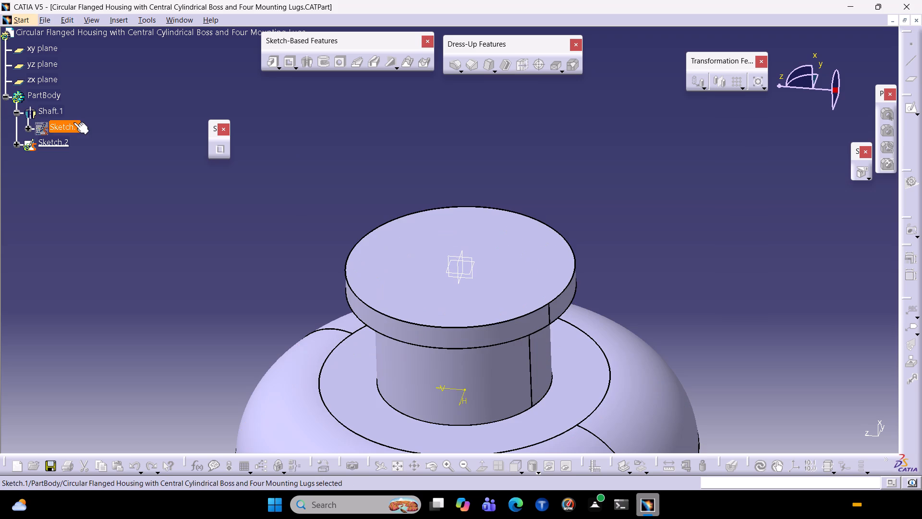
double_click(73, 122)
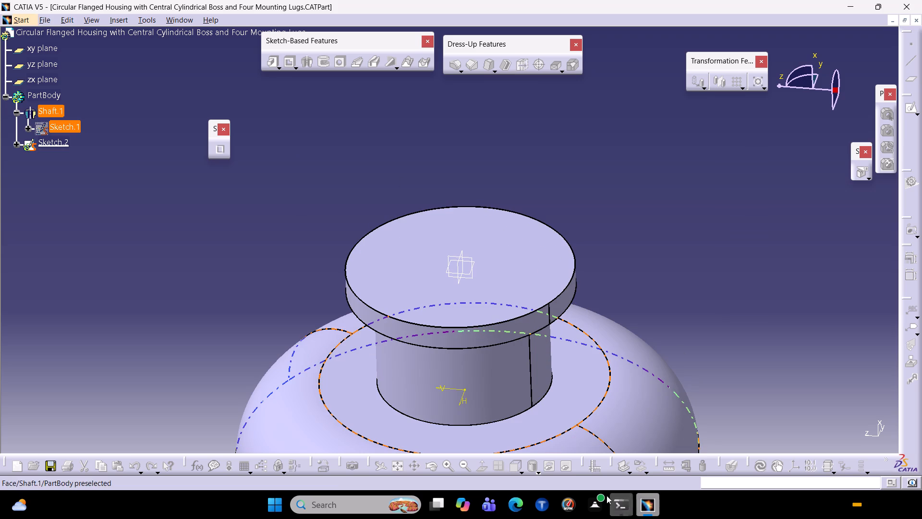
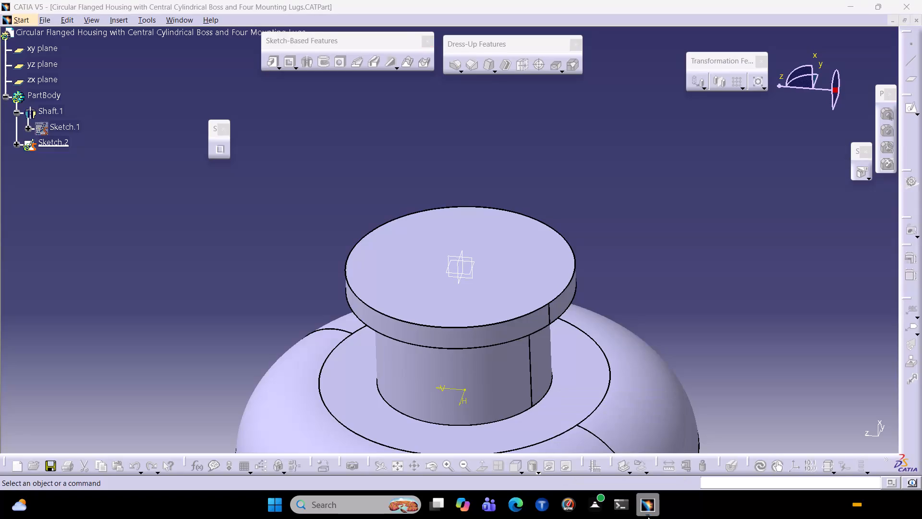
Switch back to the CATIA window with the circular flanged housing part.
left_click(648, 517)
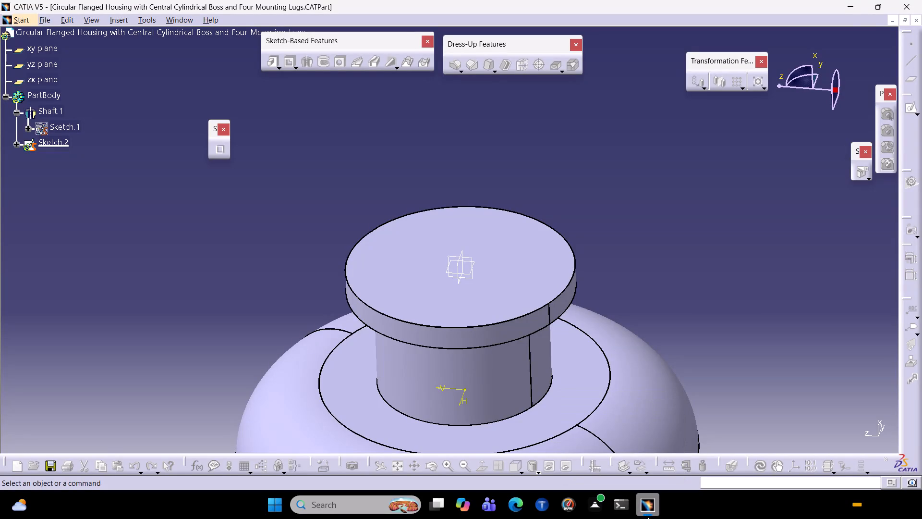
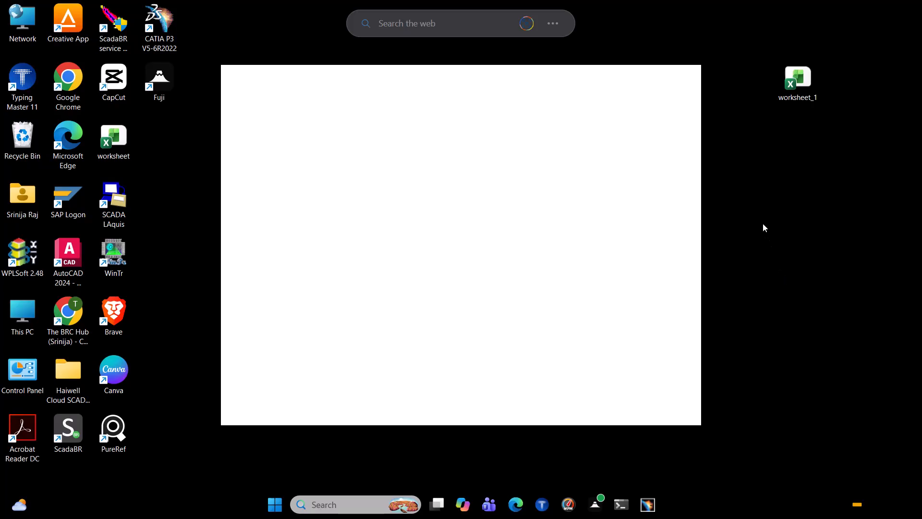
Switch from the desktop back to CATIA with the circular flanged housing part.
left_click(795, 279)
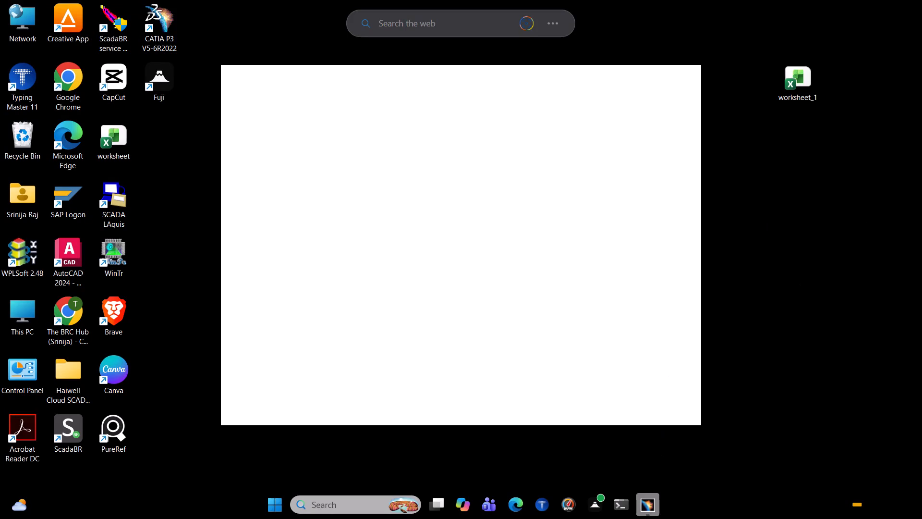
left_click(644, 518)
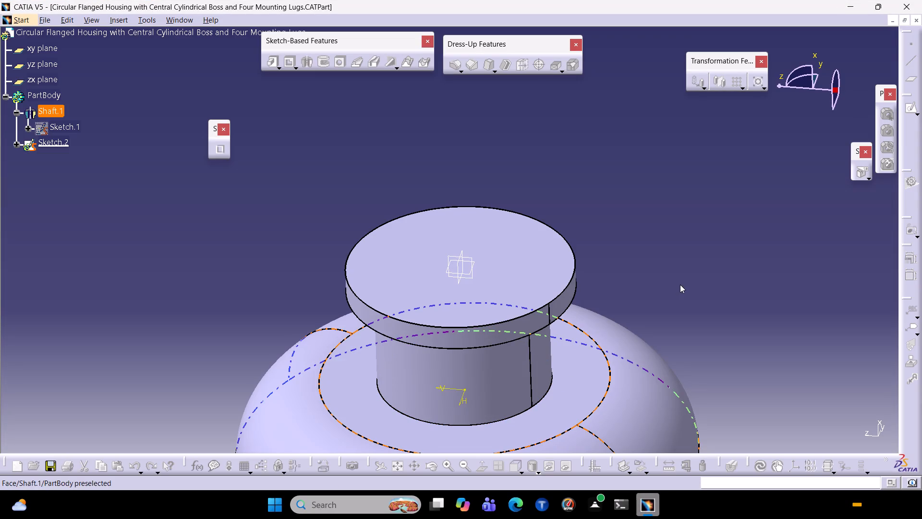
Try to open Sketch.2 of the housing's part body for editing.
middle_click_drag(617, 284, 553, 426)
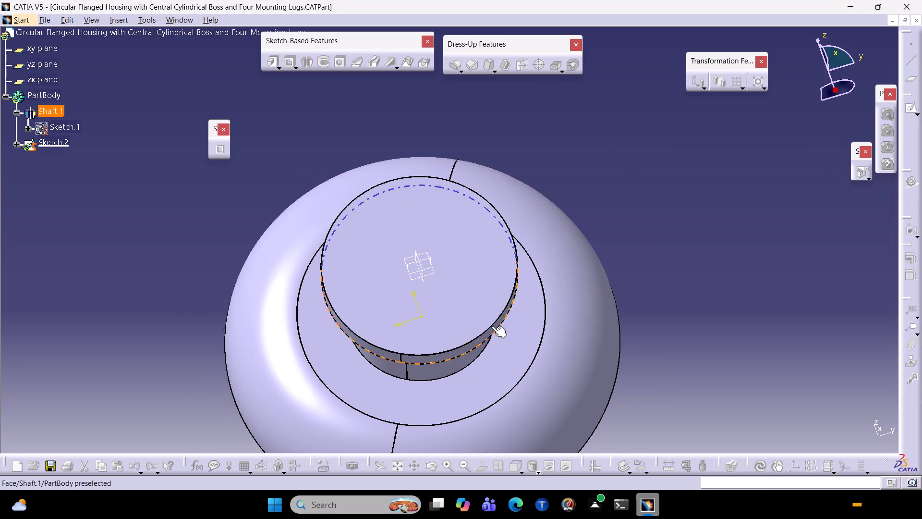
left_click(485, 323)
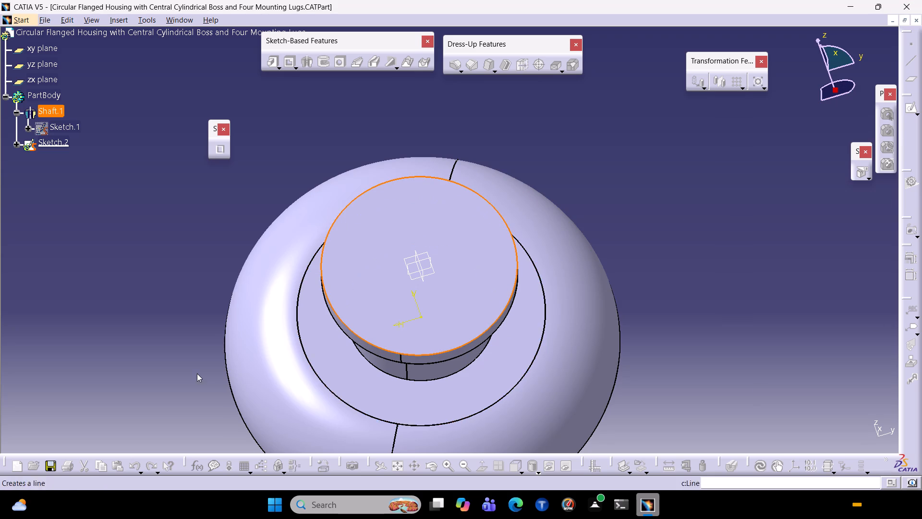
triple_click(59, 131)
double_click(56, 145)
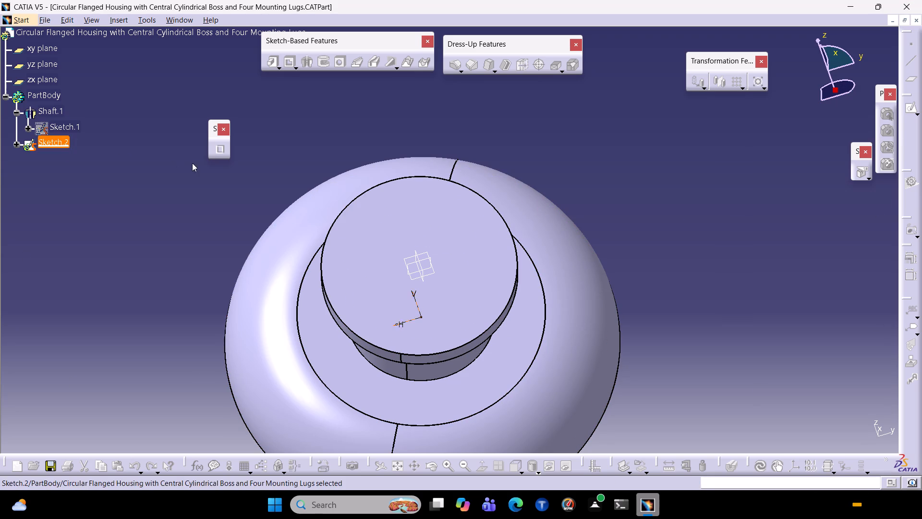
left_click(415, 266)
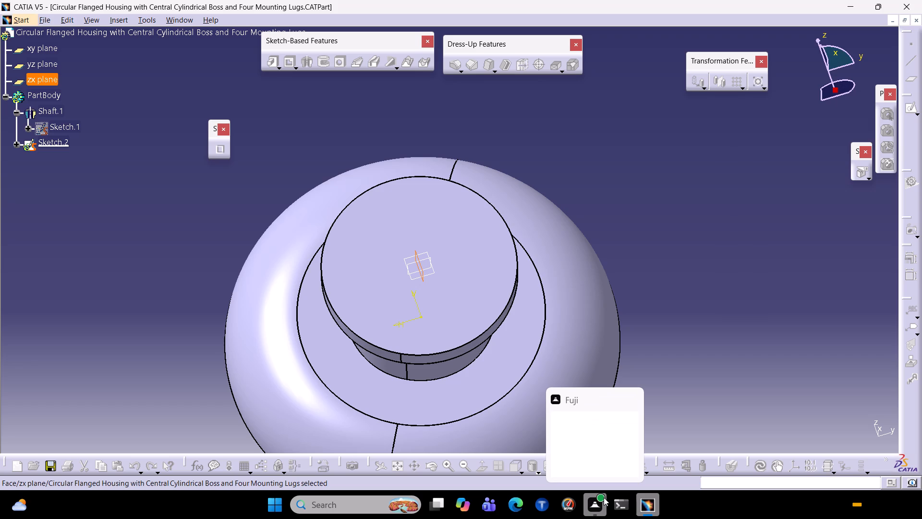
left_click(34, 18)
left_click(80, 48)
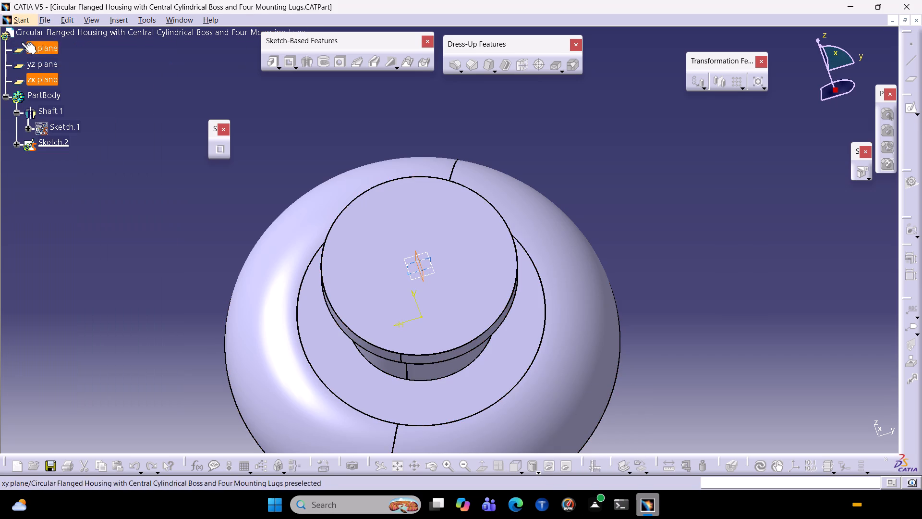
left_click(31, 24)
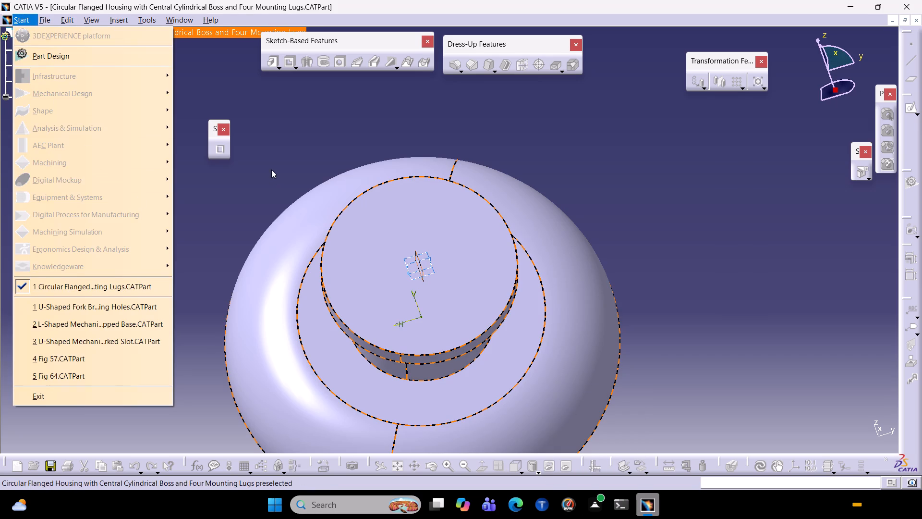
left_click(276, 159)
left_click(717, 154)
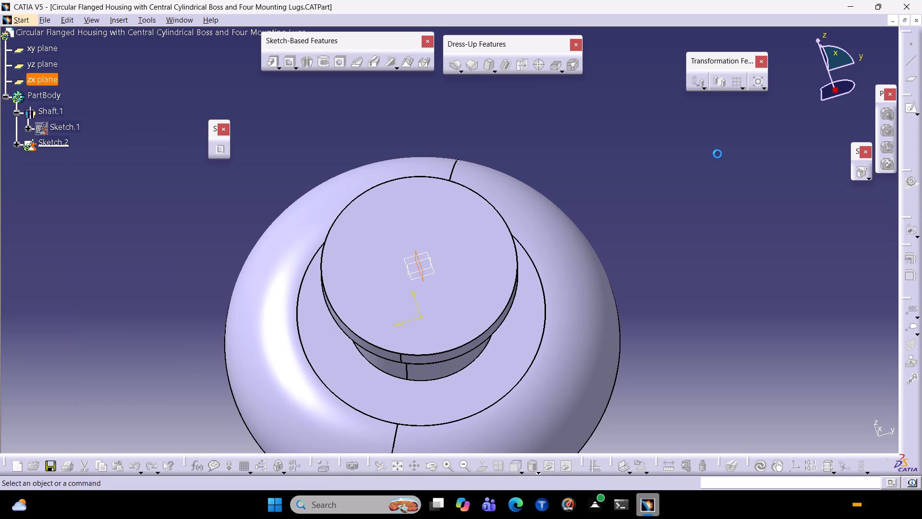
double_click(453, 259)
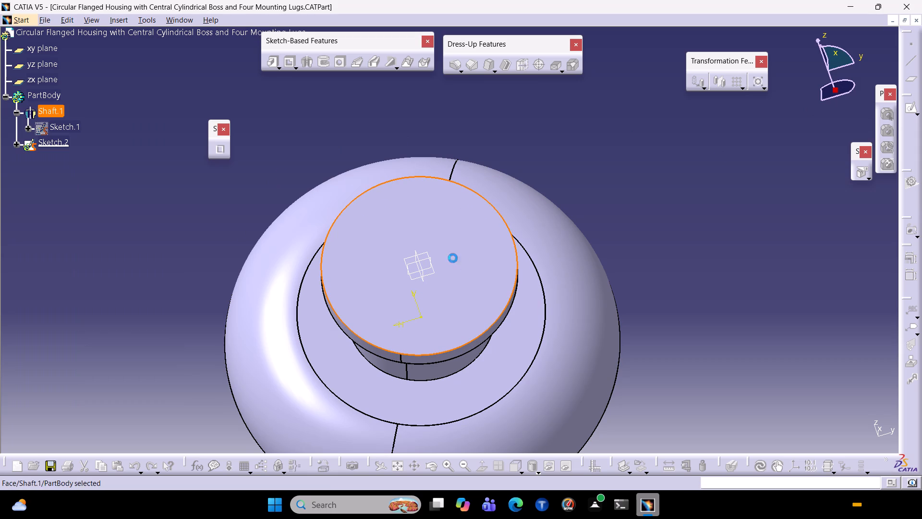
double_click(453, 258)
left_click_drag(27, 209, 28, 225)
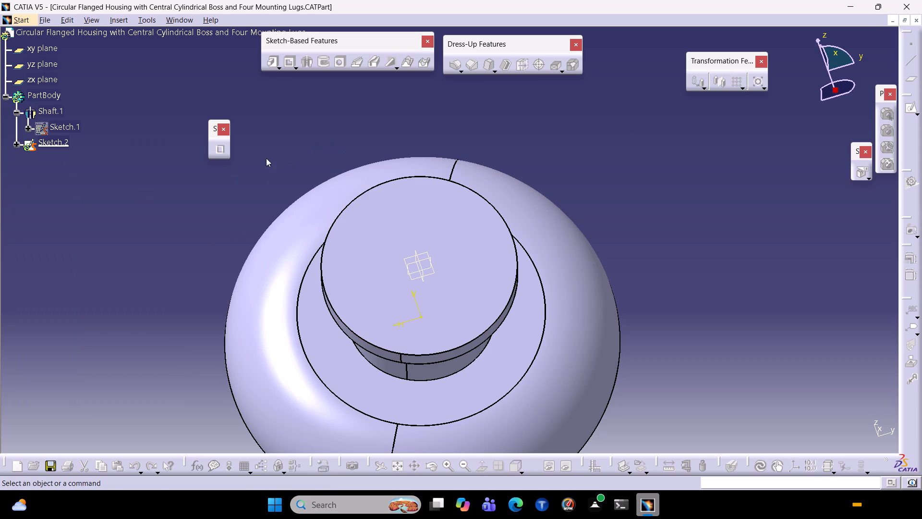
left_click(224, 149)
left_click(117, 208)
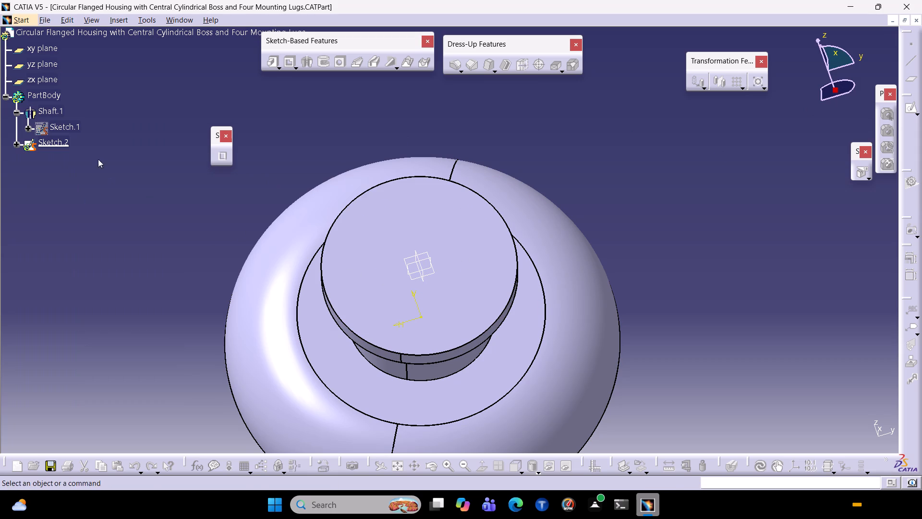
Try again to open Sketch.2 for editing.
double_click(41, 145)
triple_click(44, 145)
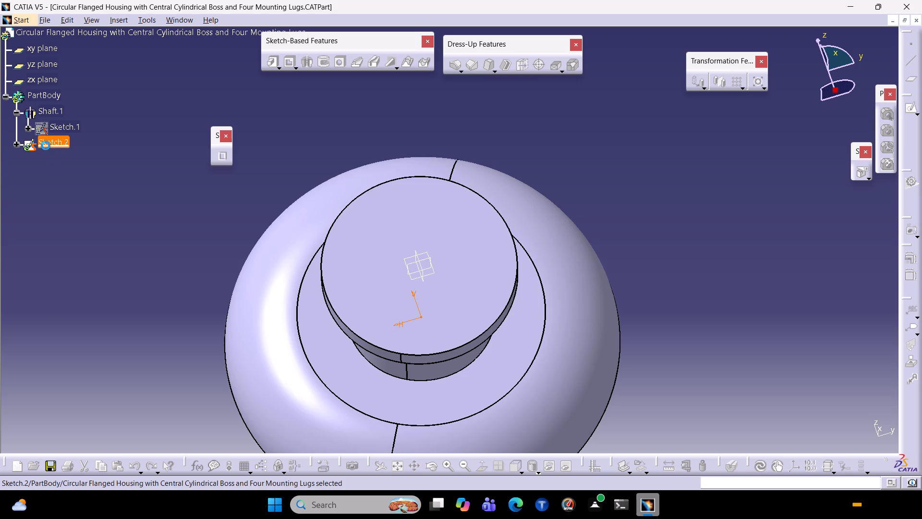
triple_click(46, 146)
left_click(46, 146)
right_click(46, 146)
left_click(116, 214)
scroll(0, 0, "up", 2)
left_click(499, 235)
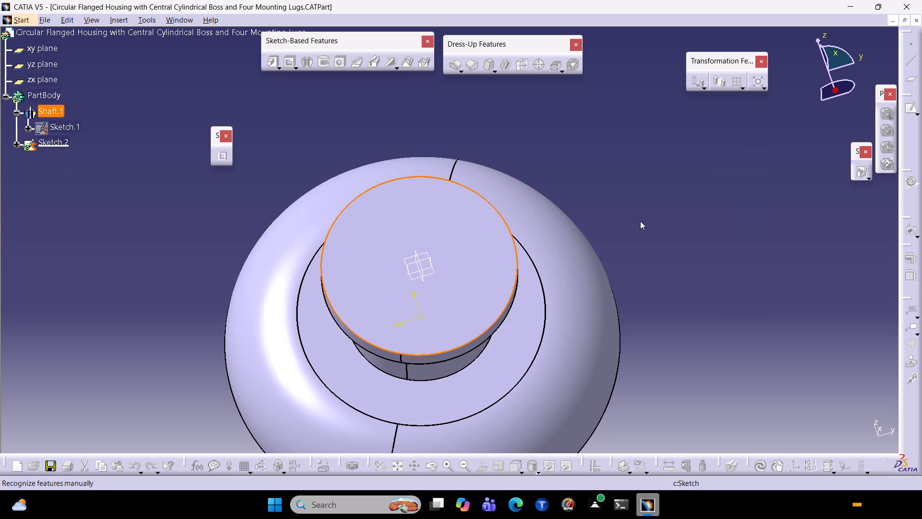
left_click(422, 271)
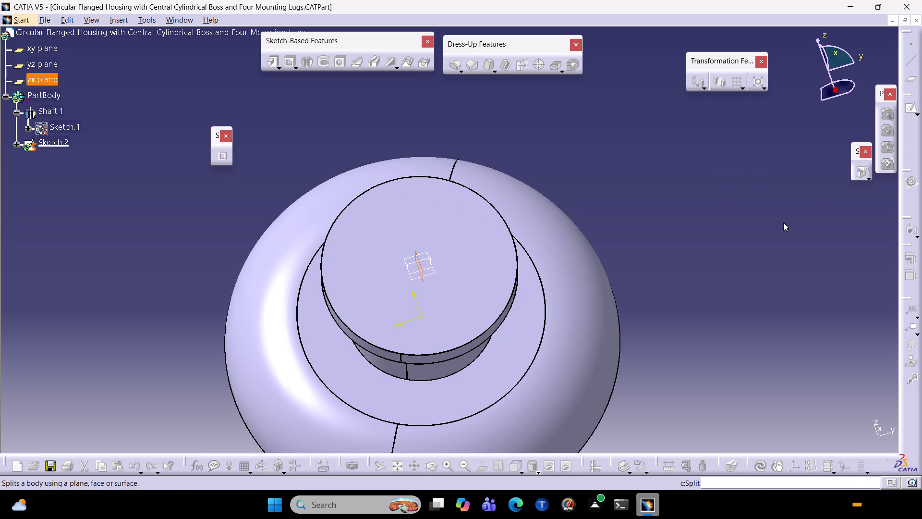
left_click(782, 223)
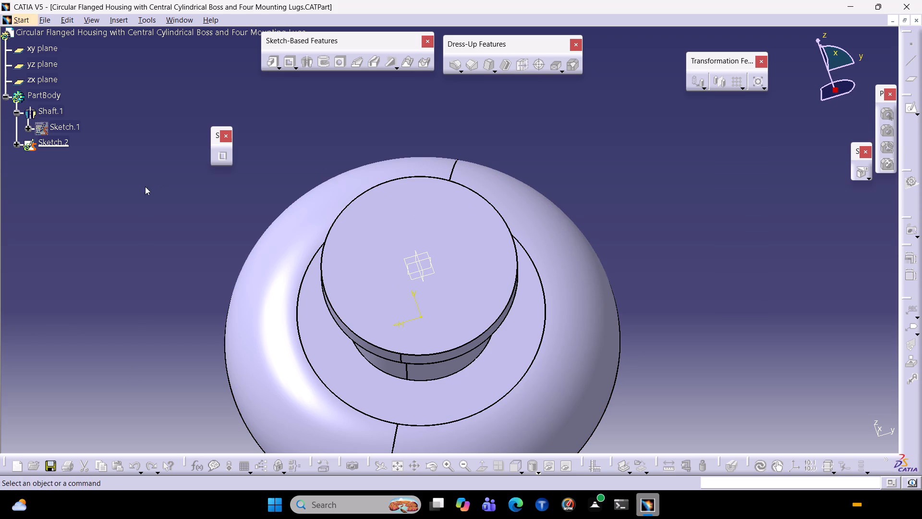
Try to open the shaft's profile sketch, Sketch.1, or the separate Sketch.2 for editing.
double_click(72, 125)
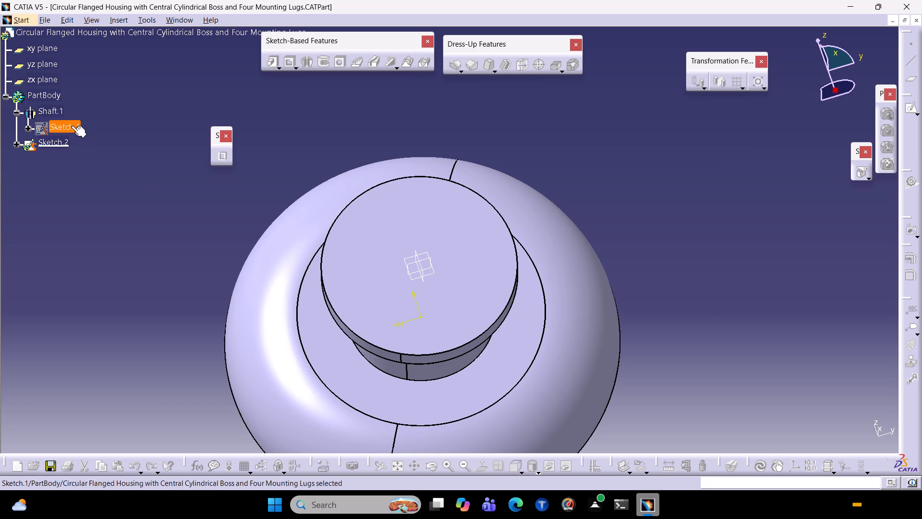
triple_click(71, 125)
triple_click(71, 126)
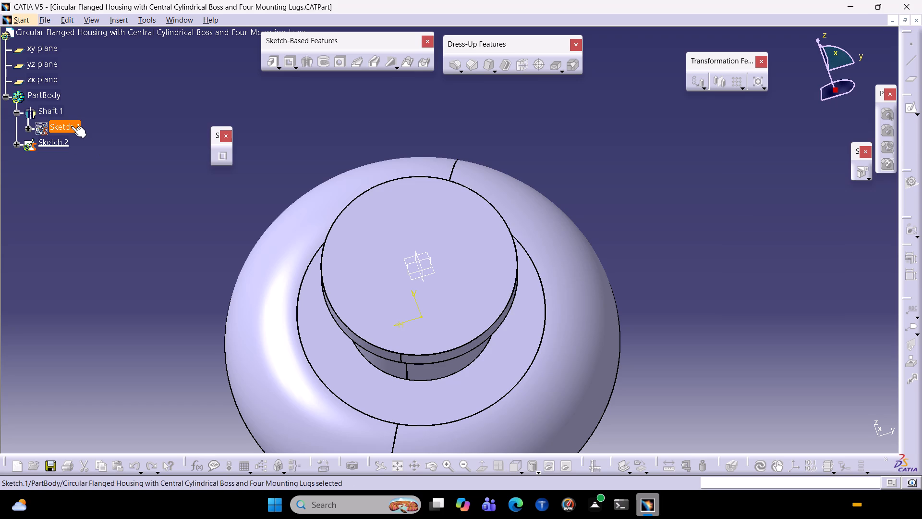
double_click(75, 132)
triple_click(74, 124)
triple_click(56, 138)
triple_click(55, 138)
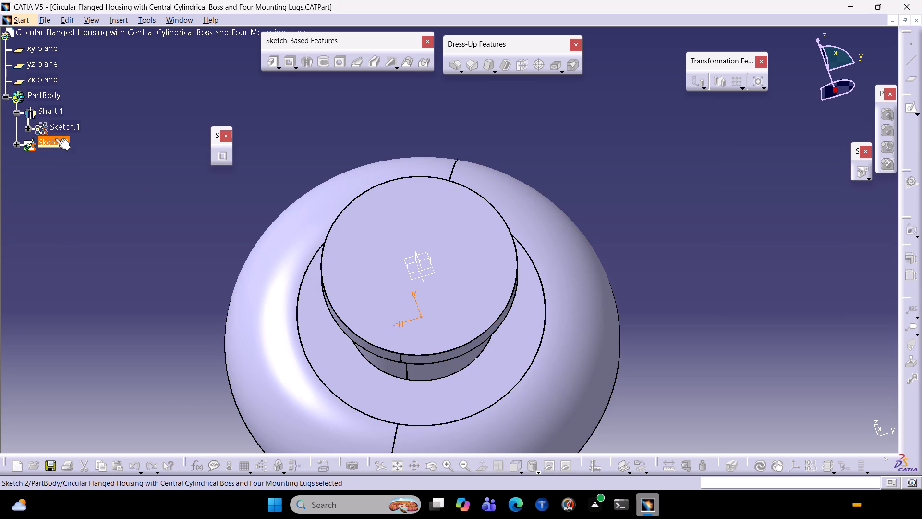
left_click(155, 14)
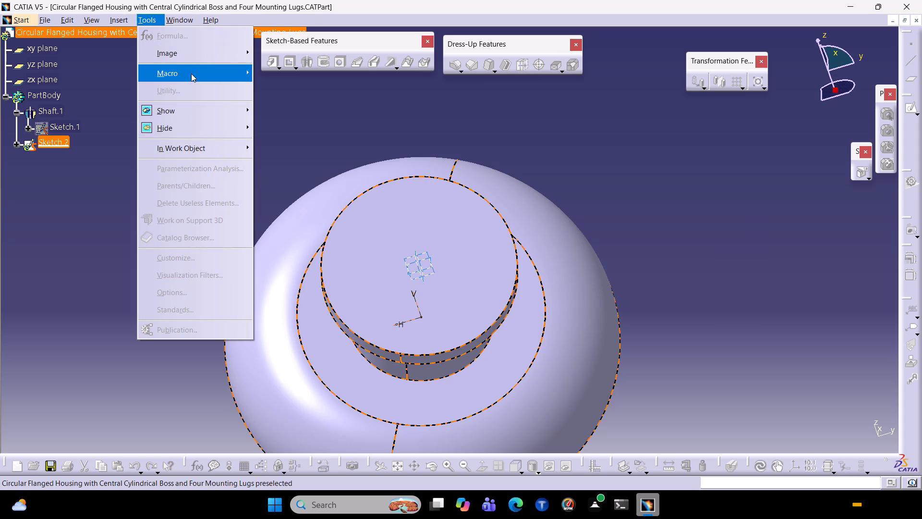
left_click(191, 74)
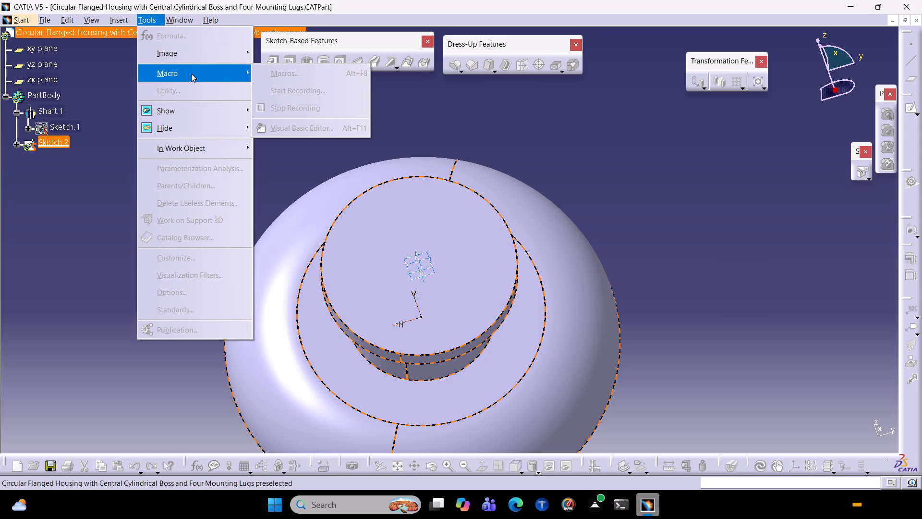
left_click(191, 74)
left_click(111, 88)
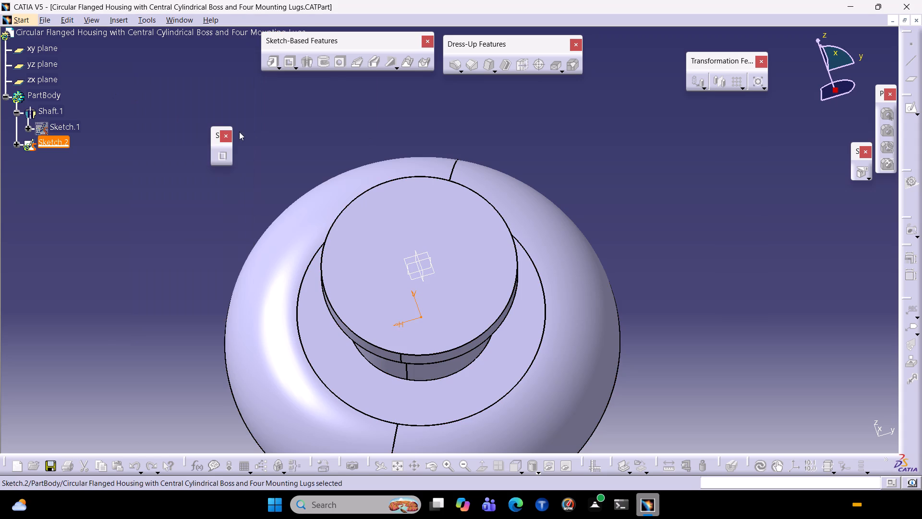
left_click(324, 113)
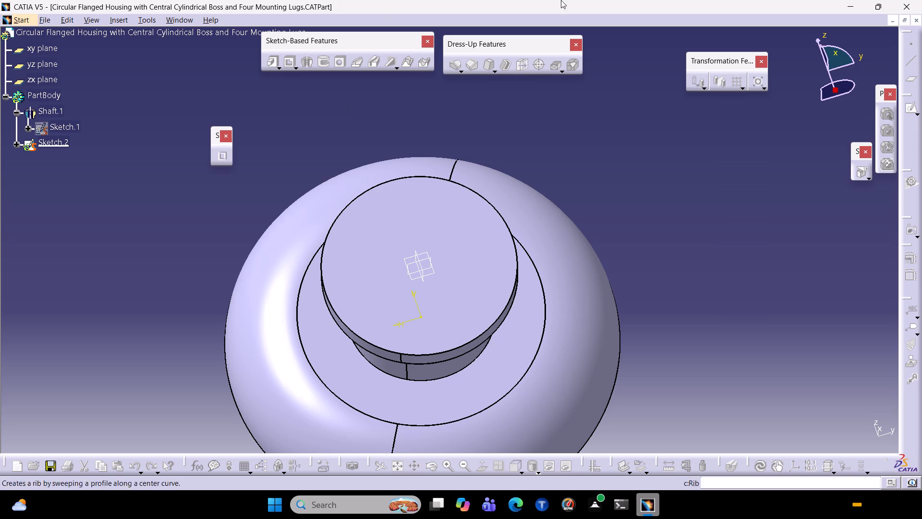
Minimize the housing part's document window within the application.
left_click(891, 22)
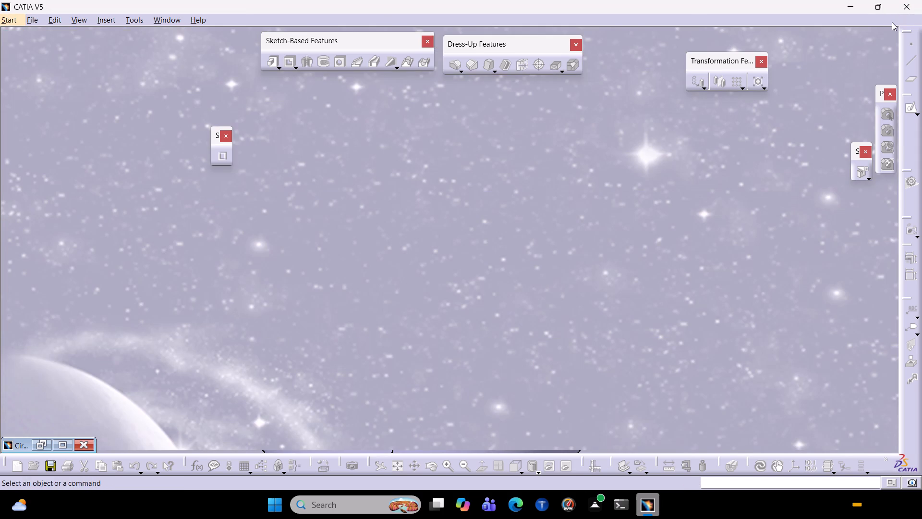
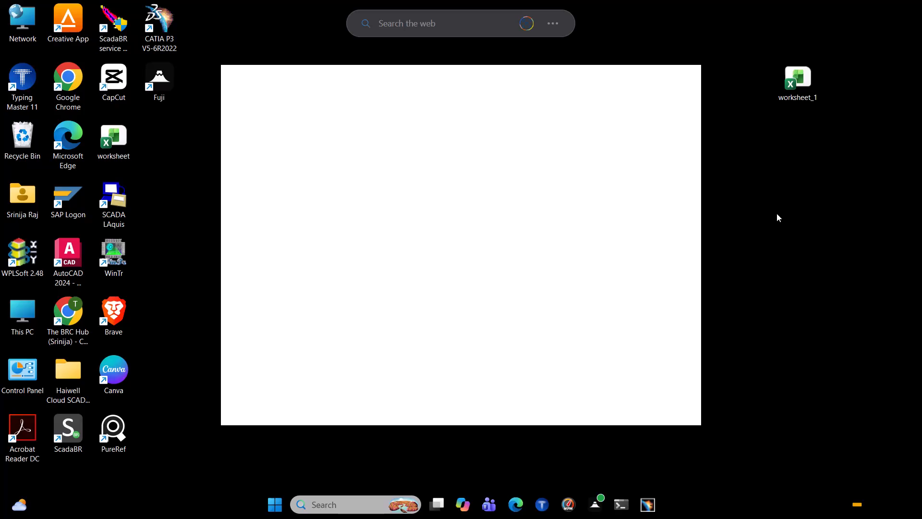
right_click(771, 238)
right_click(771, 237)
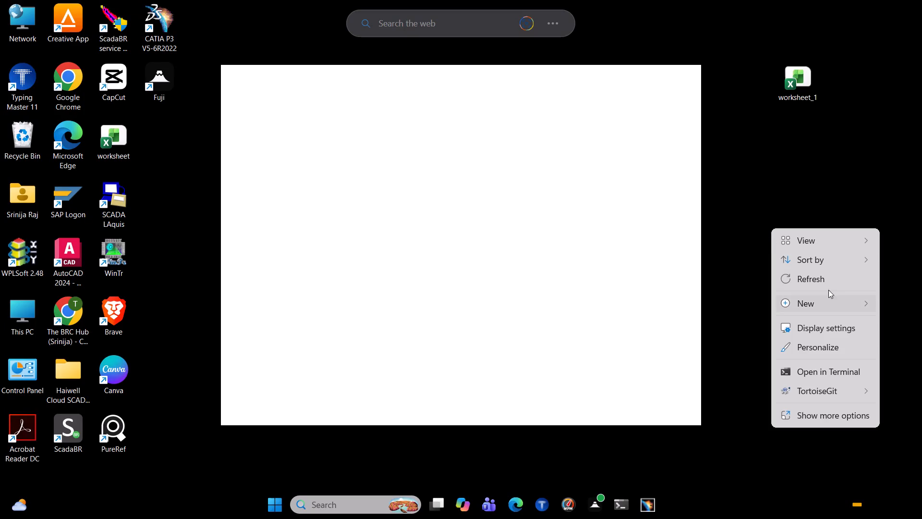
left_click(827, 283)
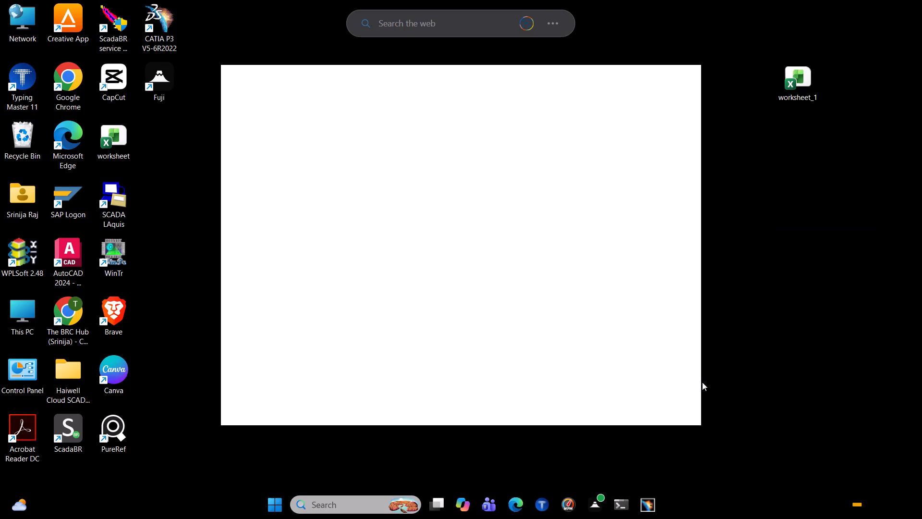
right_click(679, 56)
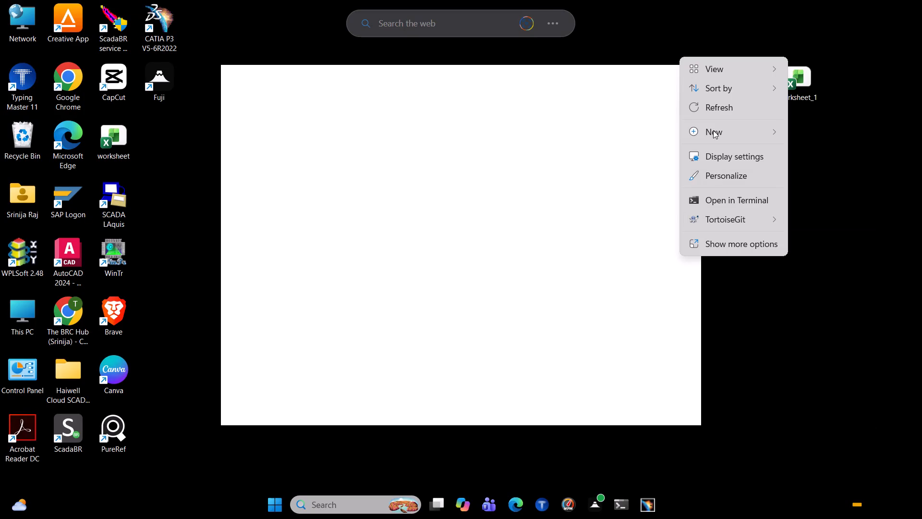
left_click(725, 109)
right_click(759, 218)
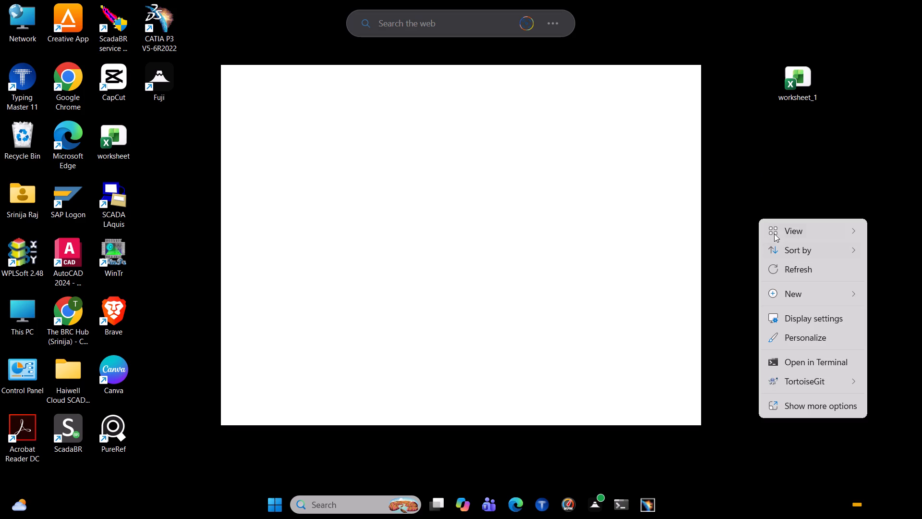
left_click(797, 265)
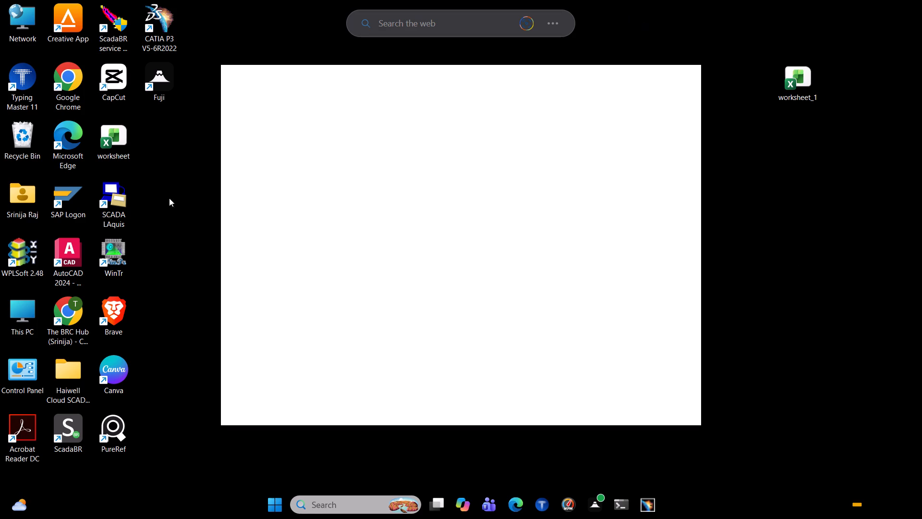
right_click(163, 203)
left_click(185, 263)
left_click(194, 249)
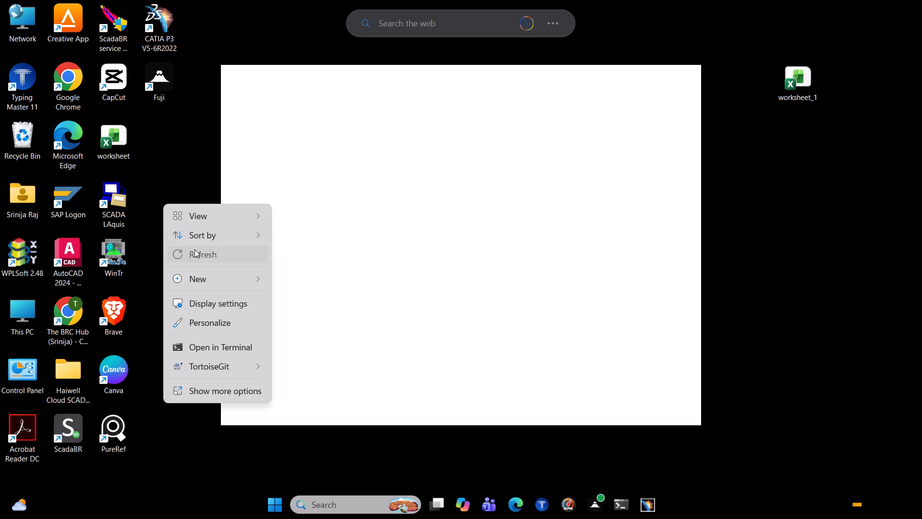
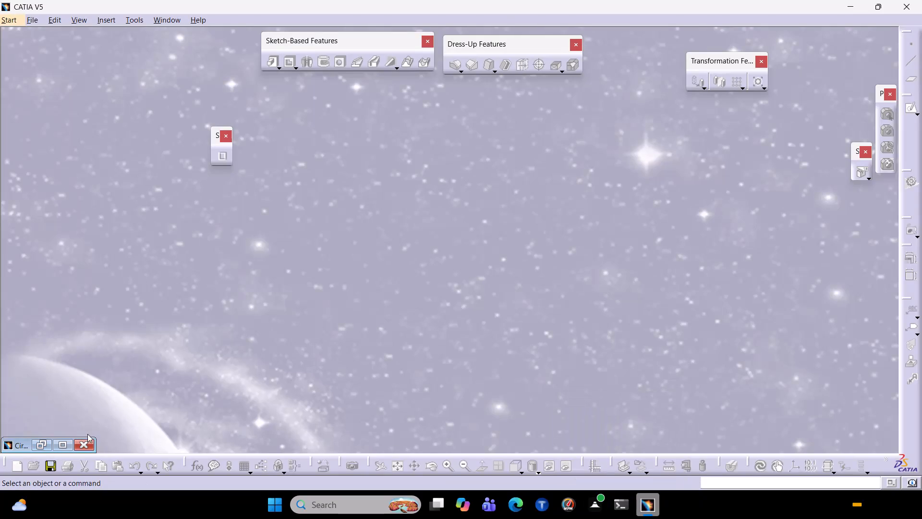
Maximize the minimized circular flanged housing part window.
left_click(64, 445)
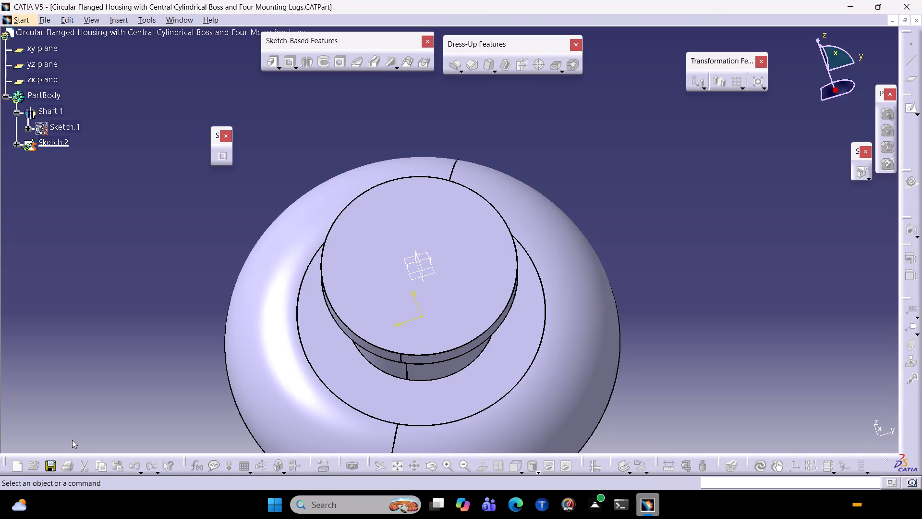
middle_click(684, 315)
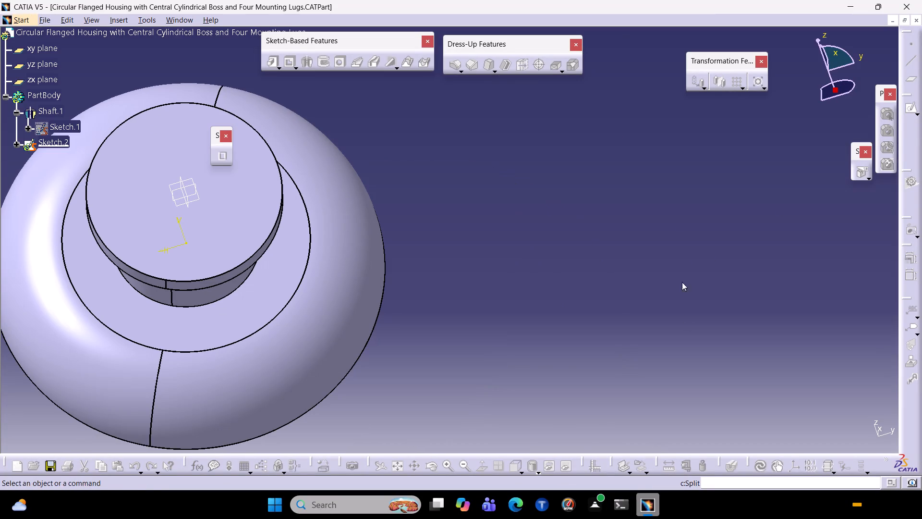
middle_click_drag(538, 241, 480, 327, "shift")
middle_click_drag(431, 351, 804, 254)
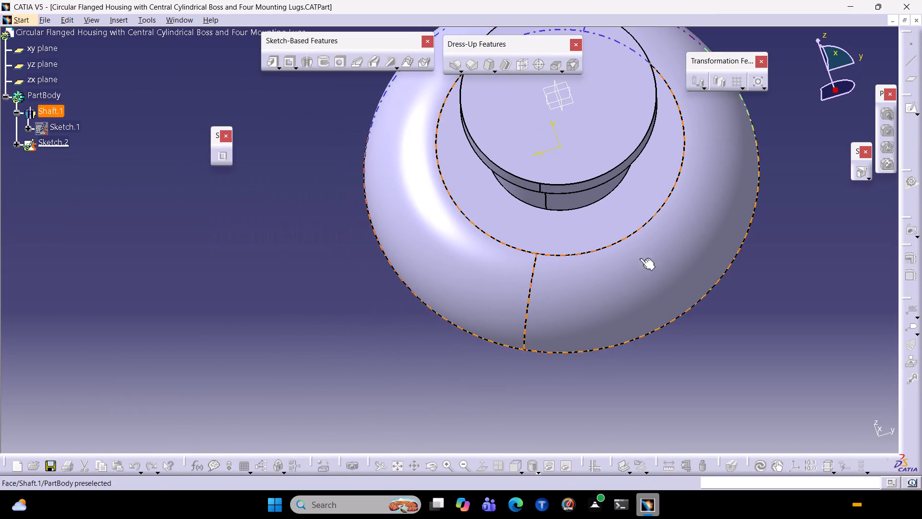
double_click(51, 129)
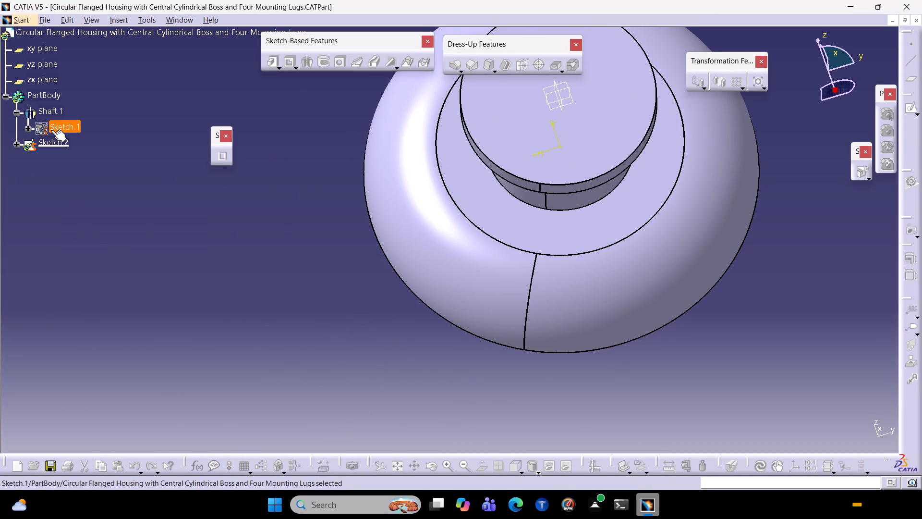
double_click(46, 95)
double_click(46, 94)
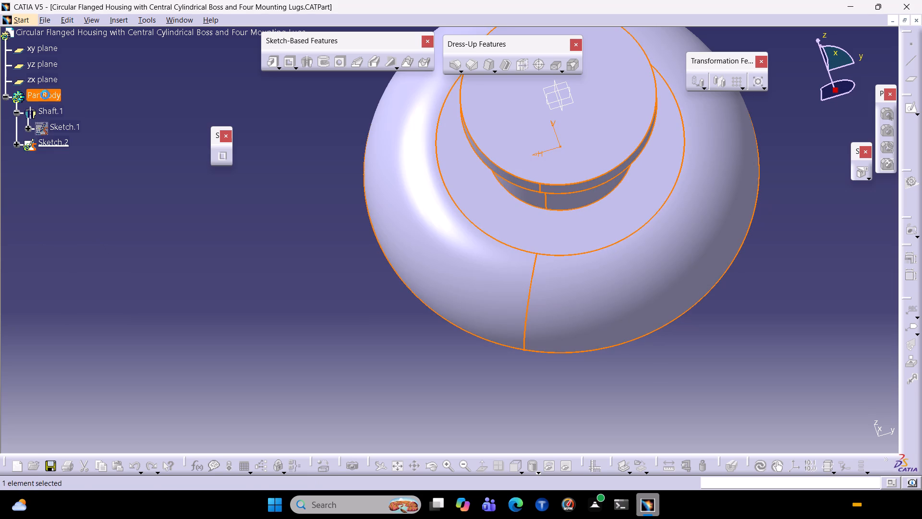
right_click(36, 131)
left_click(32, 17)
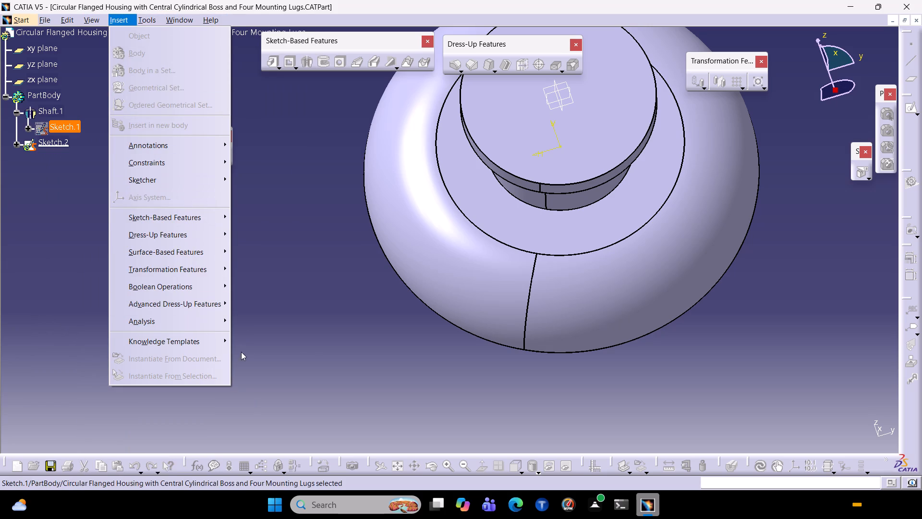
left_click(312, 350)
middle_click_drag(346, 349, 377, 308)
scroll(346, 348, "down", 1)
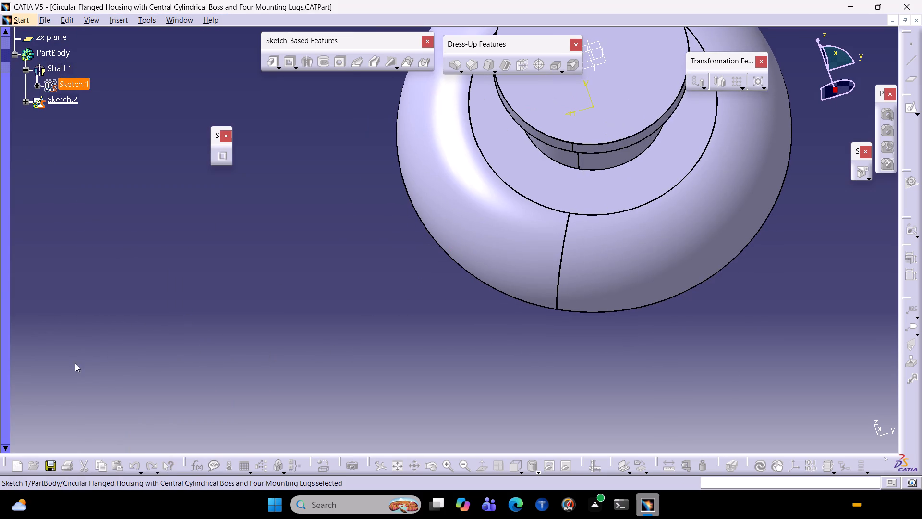
Save the part as a CATPart named "Circular Flanged Housing with Central Cylindrical Boss and Four Mounting Lugs" in the Documents folder.
left_click(50, 460)
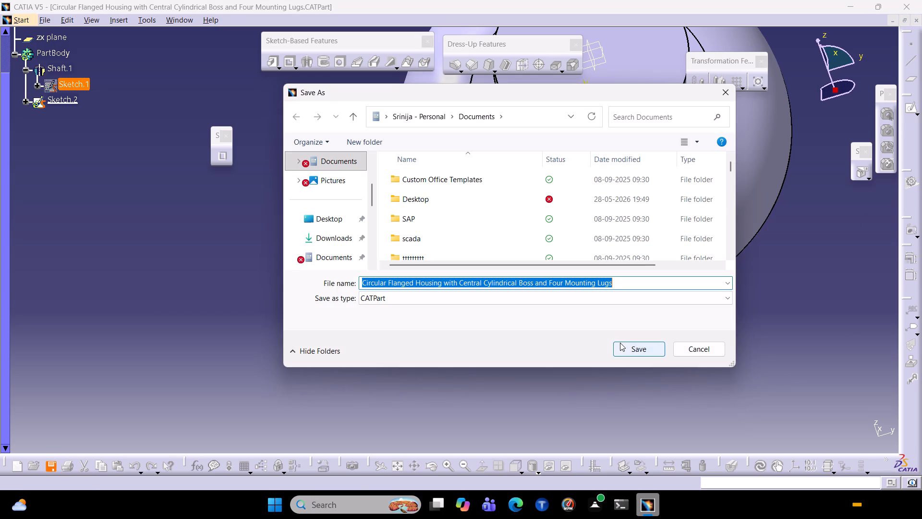
left_click(621, 346)
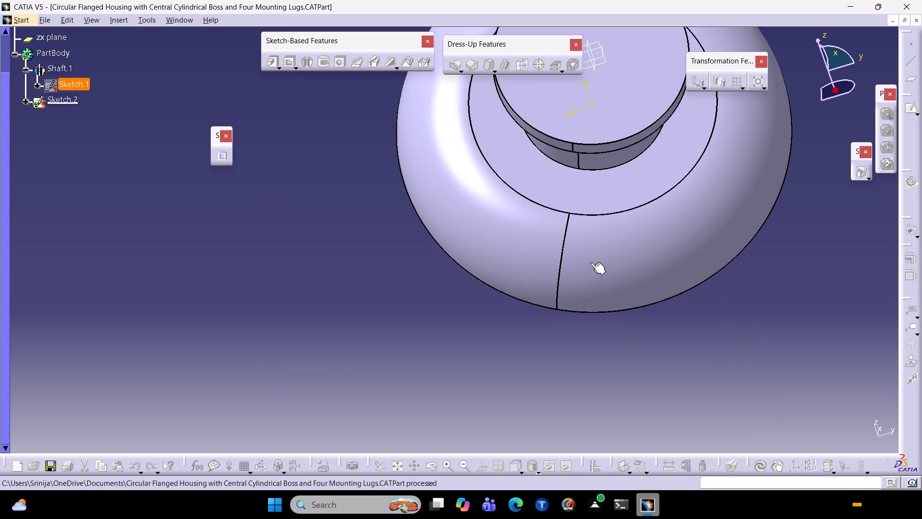
Close the saved circular flanged housing part document.
left_click(914, 17)
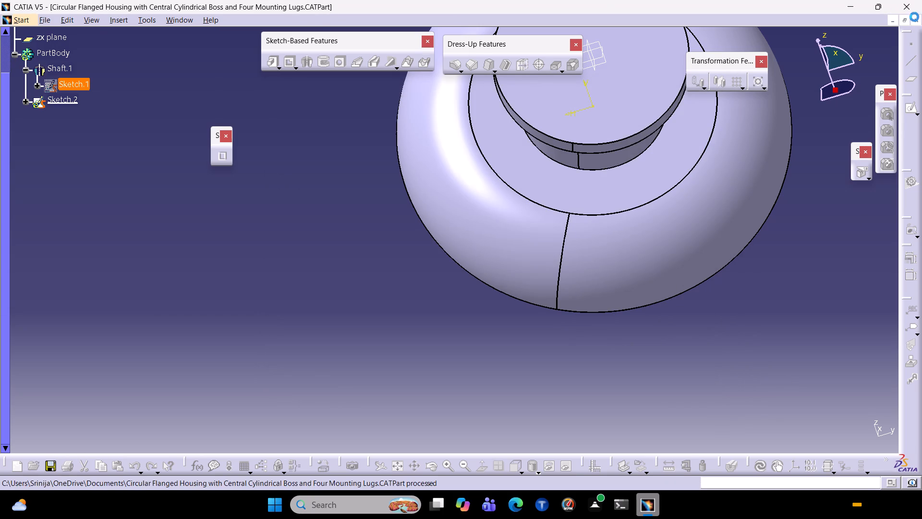
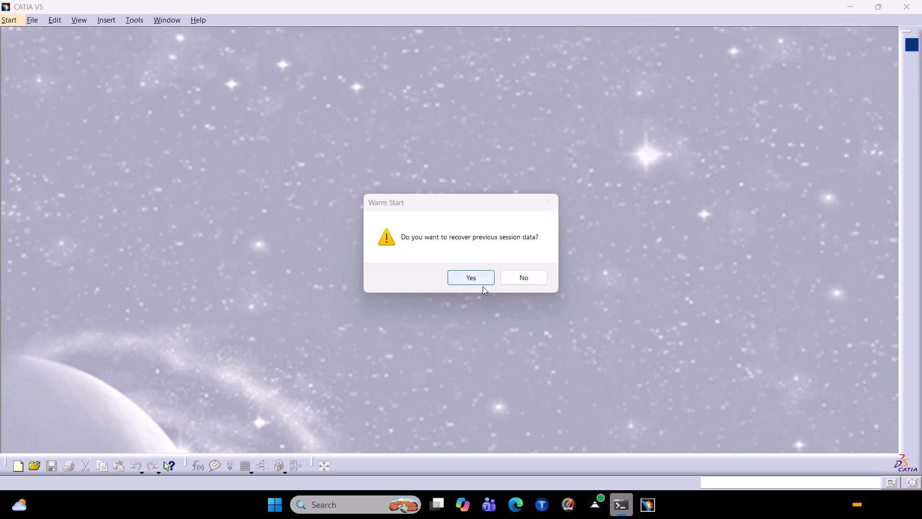
Accept recovery of the previous session data for the warm start.
left_click(483, 284)
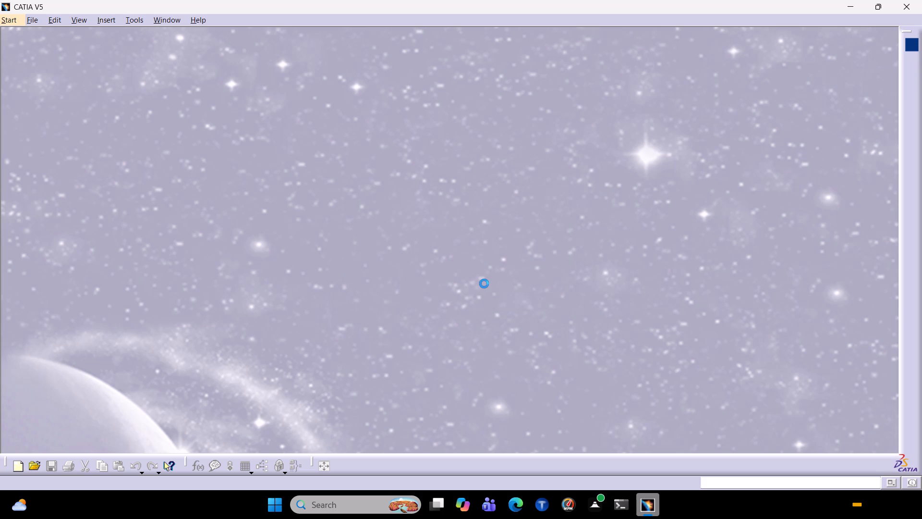
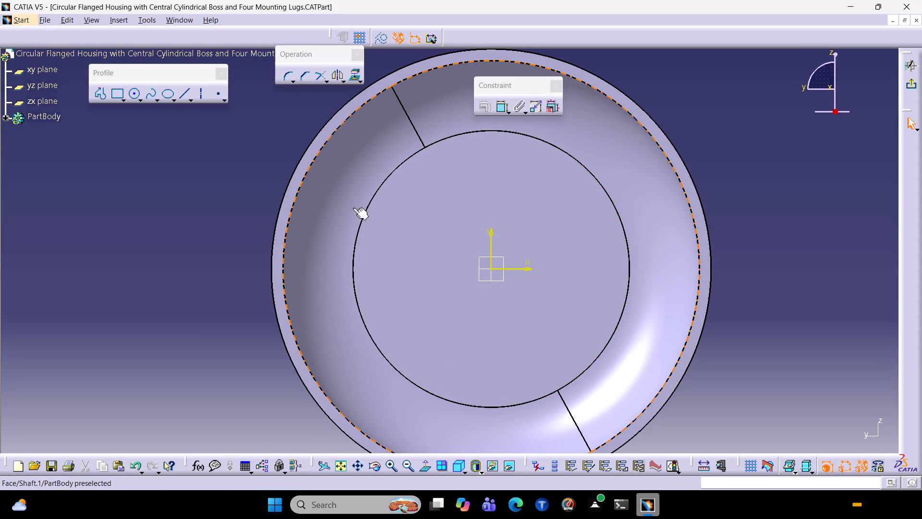
Exit the open sketch and return to the part model with the boss's flanged end face in view.
middle_click_drag(693, 134, 228, 201)
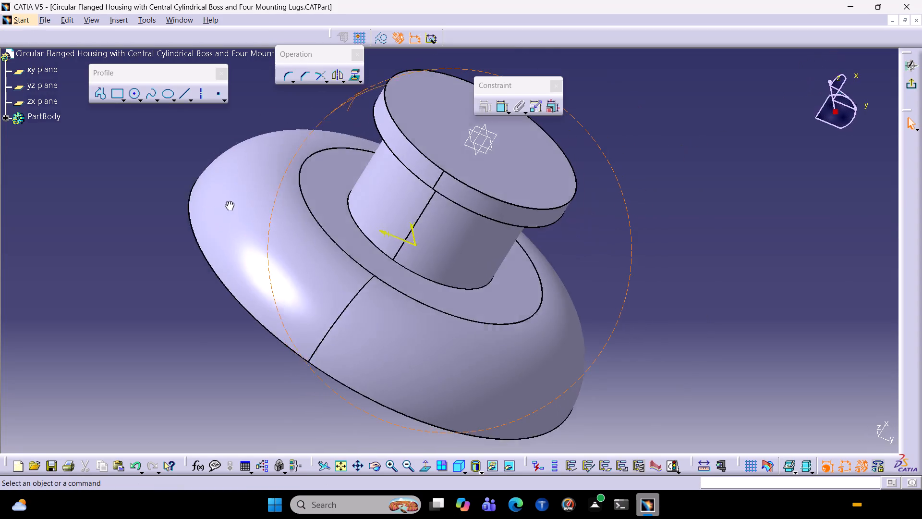
middle_click_drag(228, 201, 145, 422)
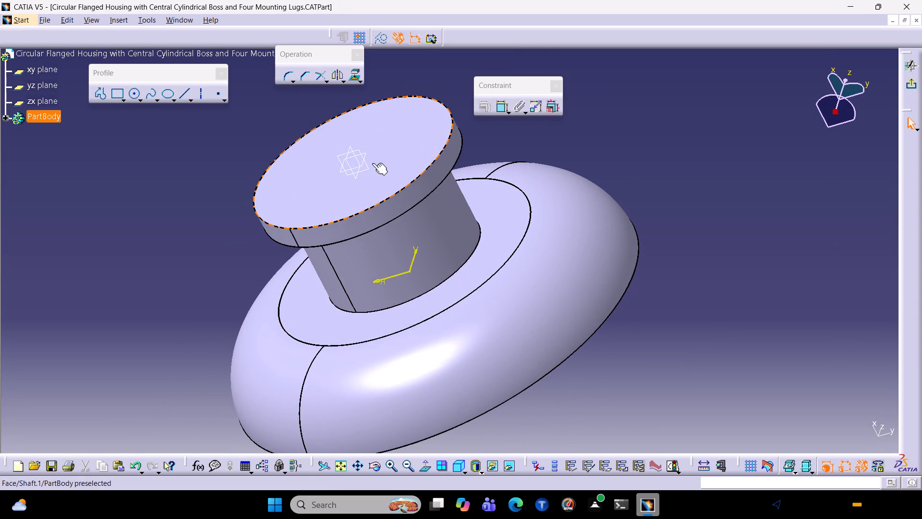
left_click(414, 143)
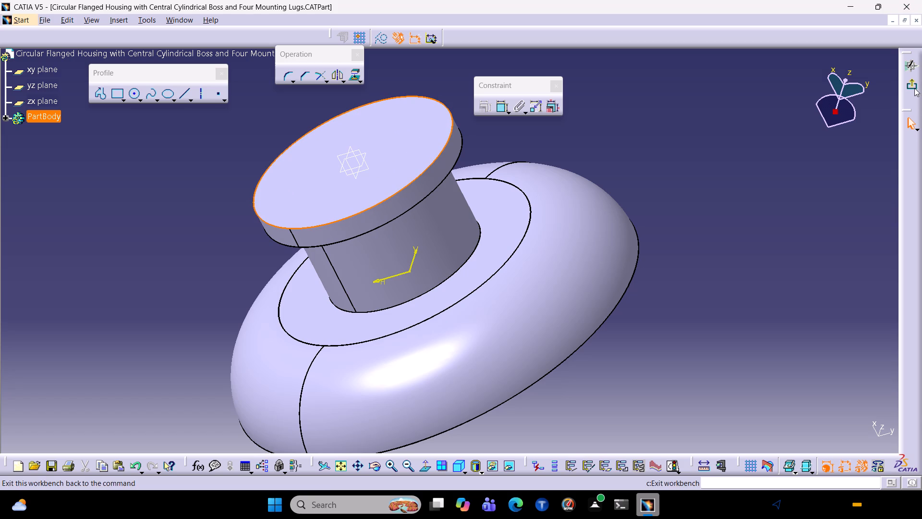
left_click(914, 87)
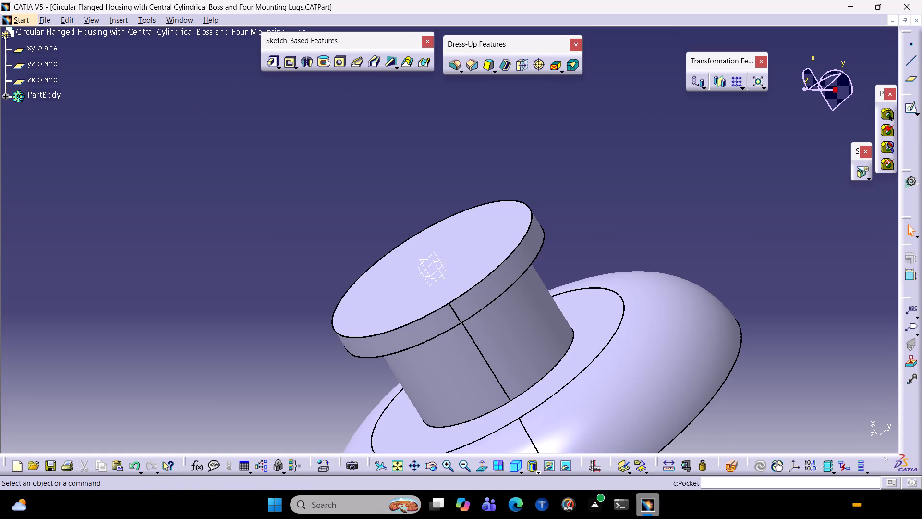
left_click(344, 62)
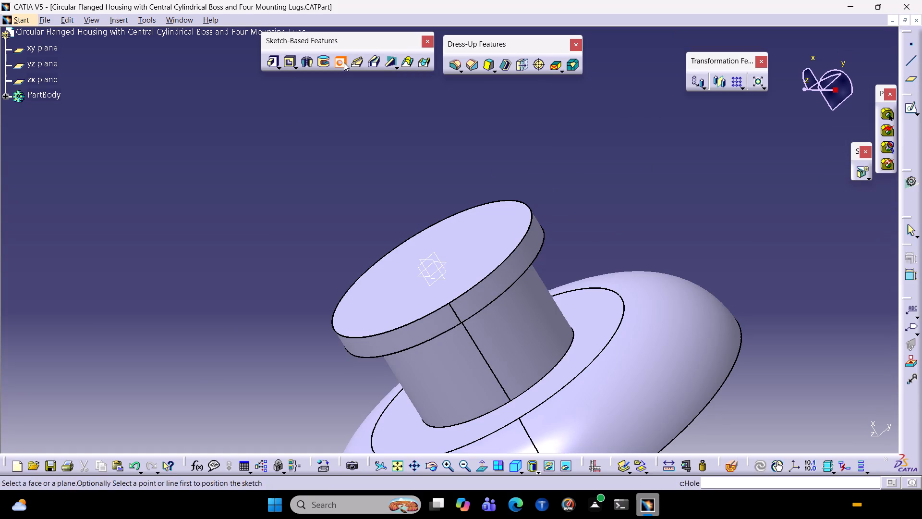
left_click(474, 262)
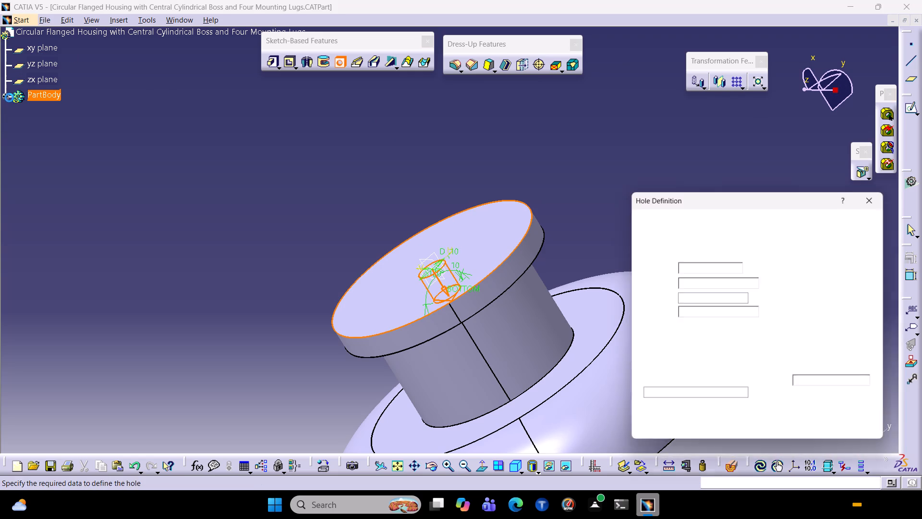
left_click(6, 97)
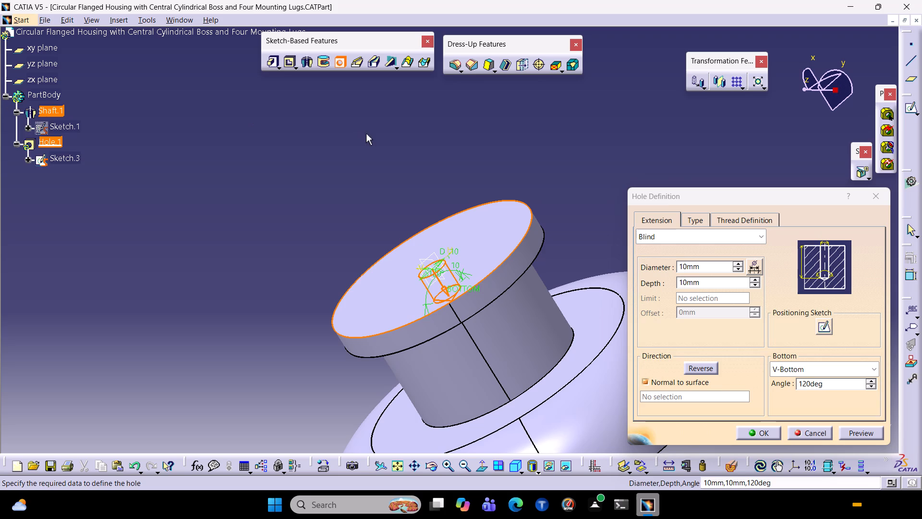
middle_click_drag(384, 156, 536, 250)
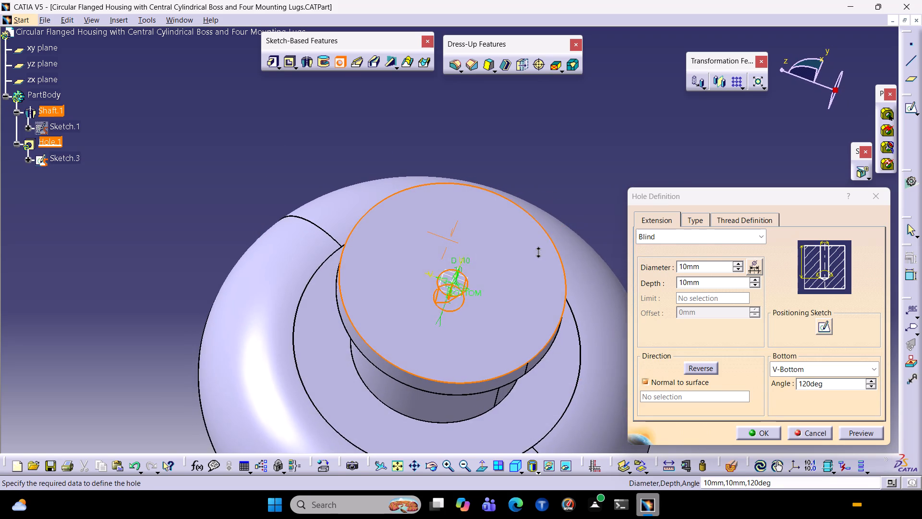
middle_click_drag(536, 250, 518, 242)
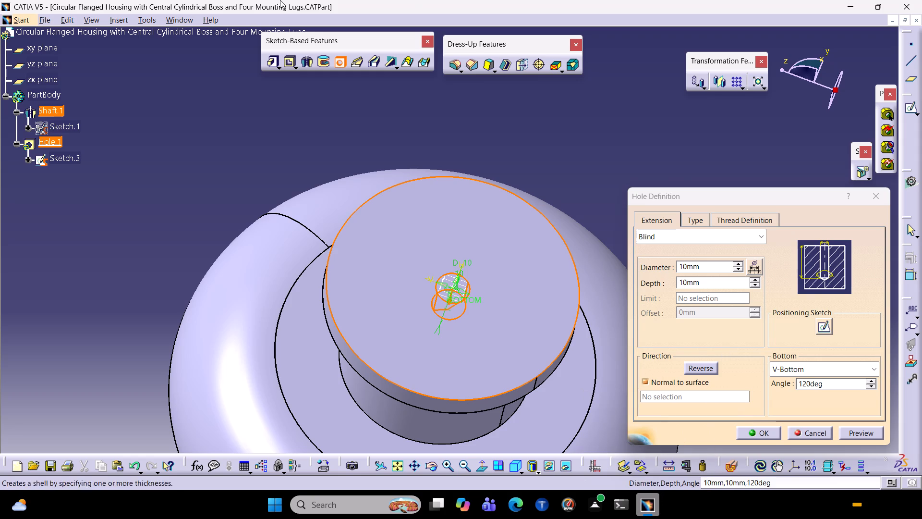
Start recording a macro named Macro1.catvbs in MS VBScript, stored in the part document.
left_click(154, 23)
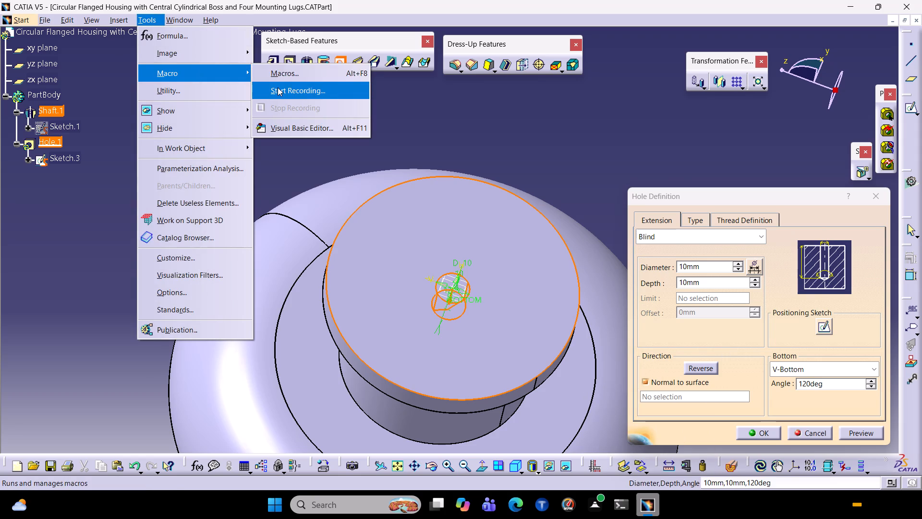
left_click(278, 87)
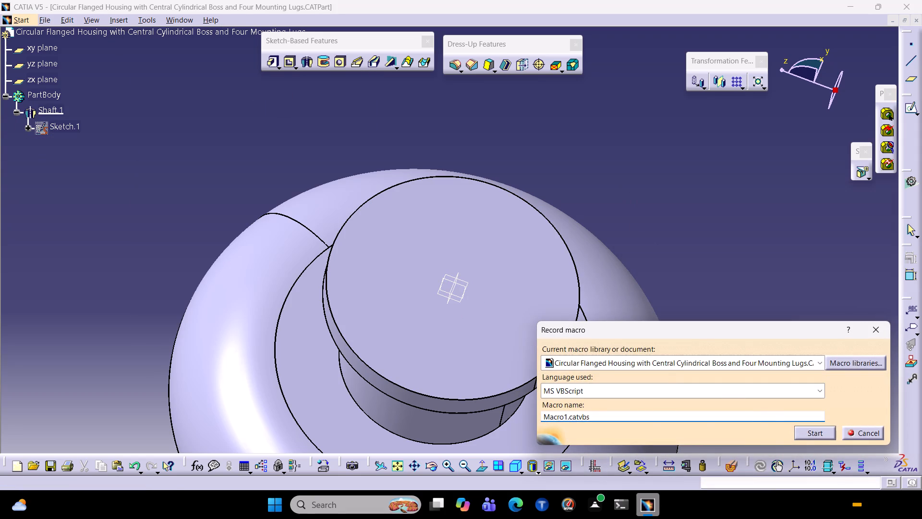
left_click(801, 437)
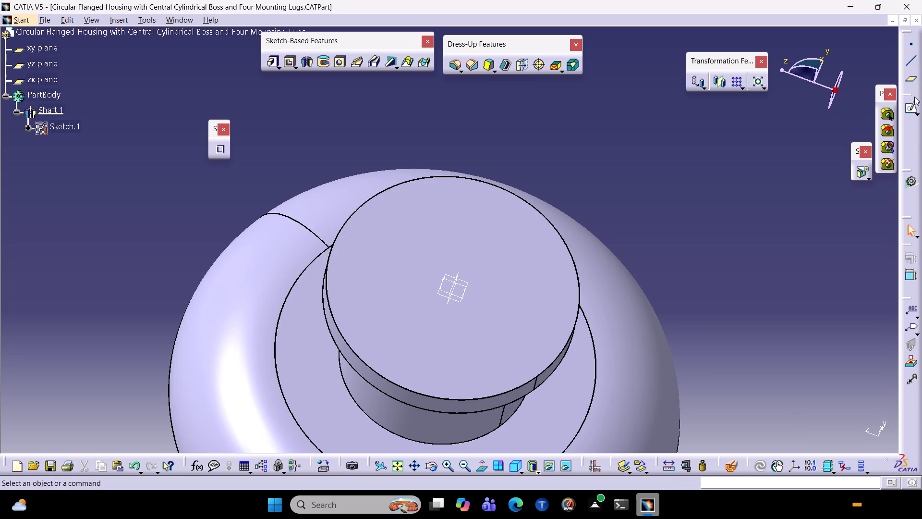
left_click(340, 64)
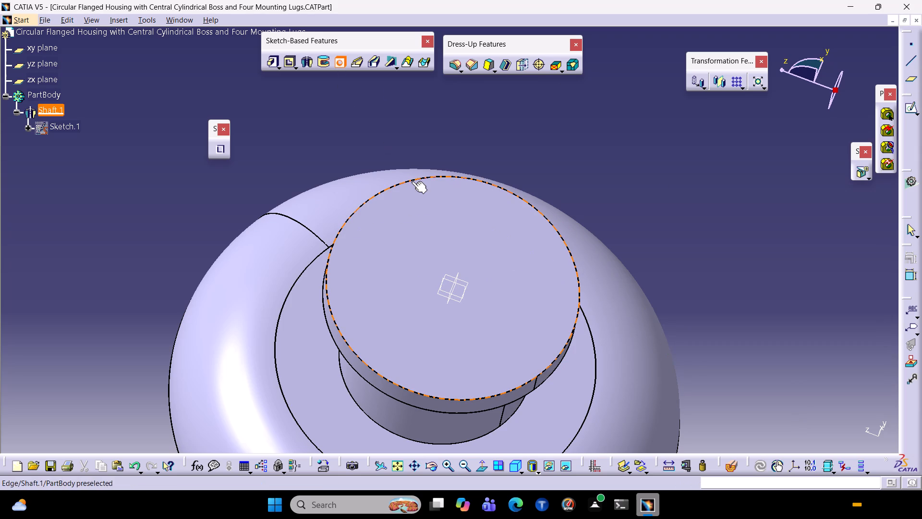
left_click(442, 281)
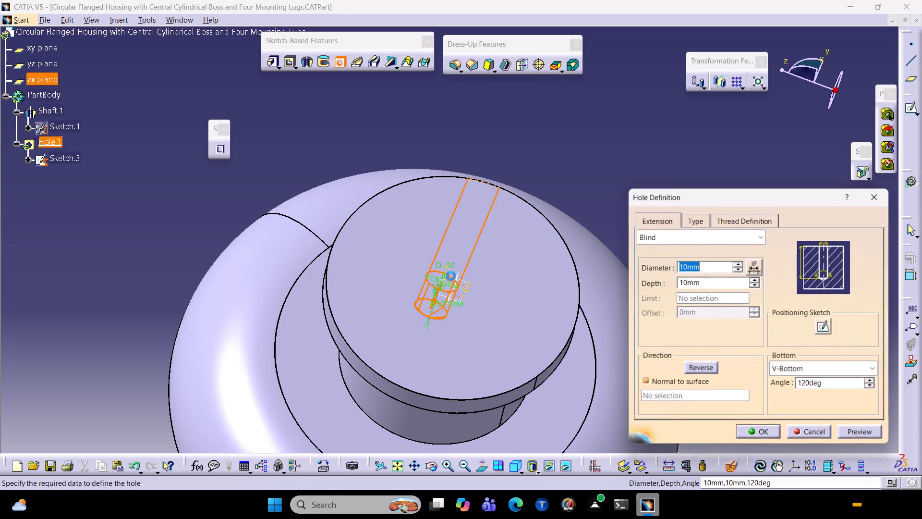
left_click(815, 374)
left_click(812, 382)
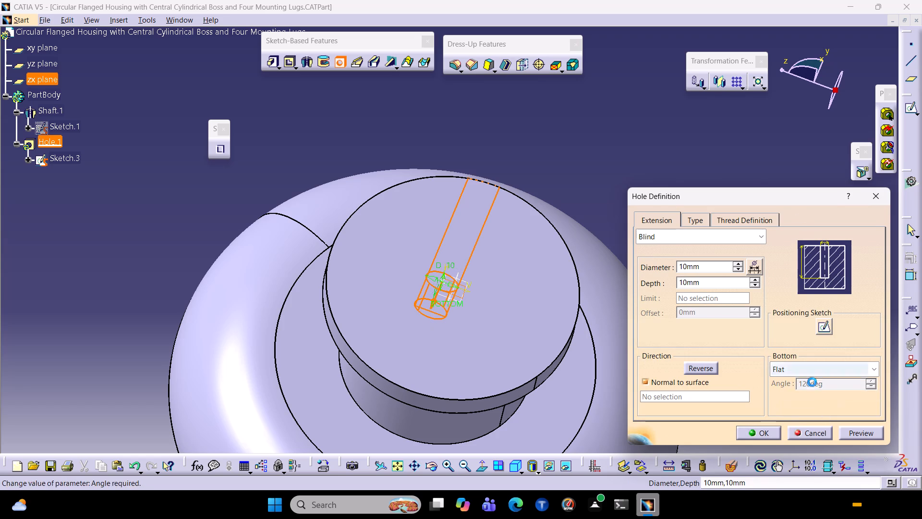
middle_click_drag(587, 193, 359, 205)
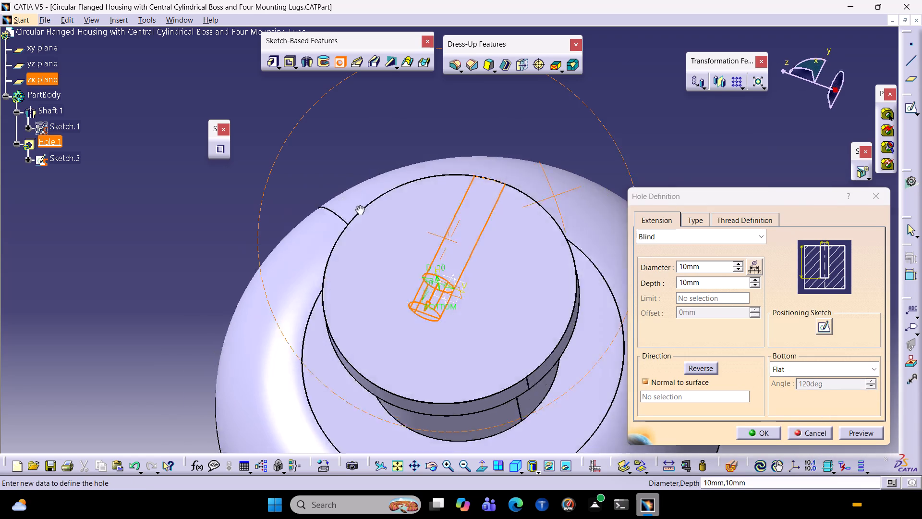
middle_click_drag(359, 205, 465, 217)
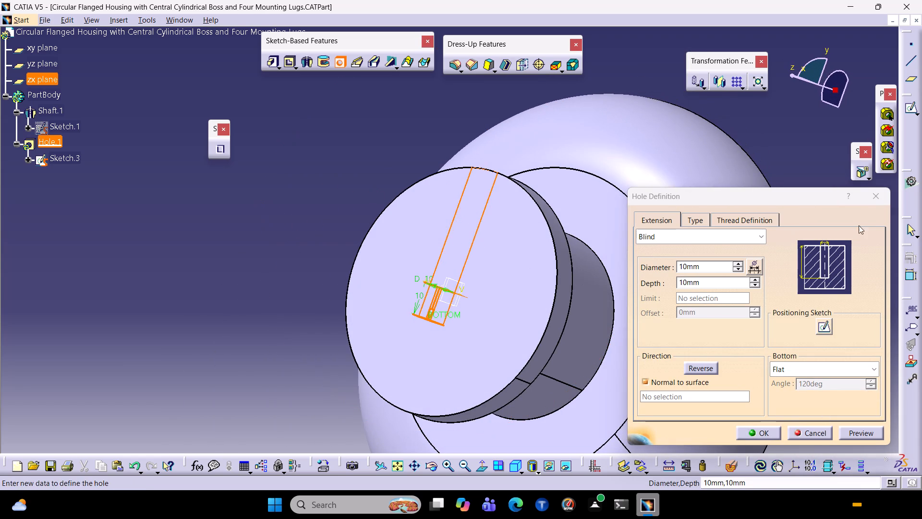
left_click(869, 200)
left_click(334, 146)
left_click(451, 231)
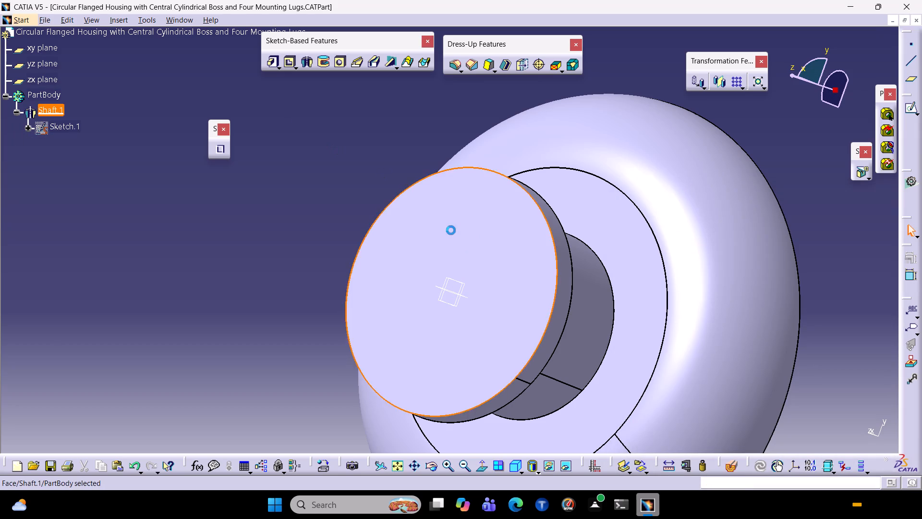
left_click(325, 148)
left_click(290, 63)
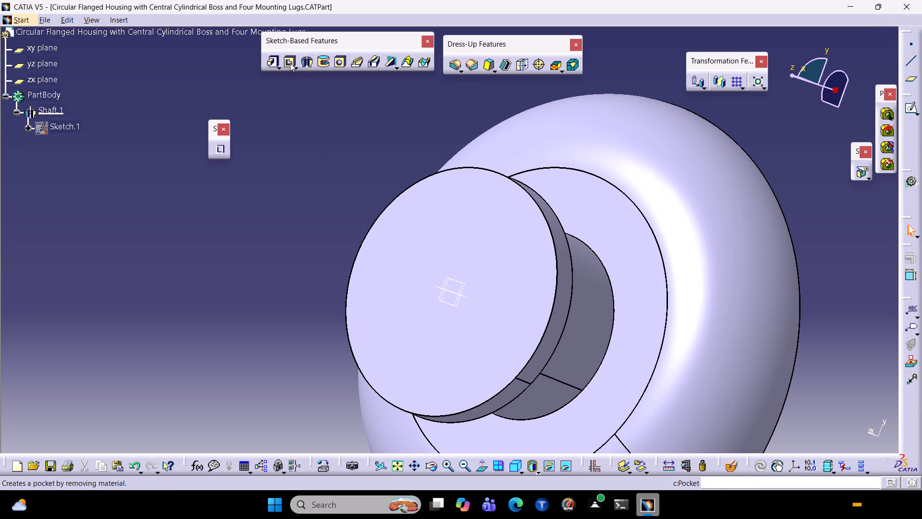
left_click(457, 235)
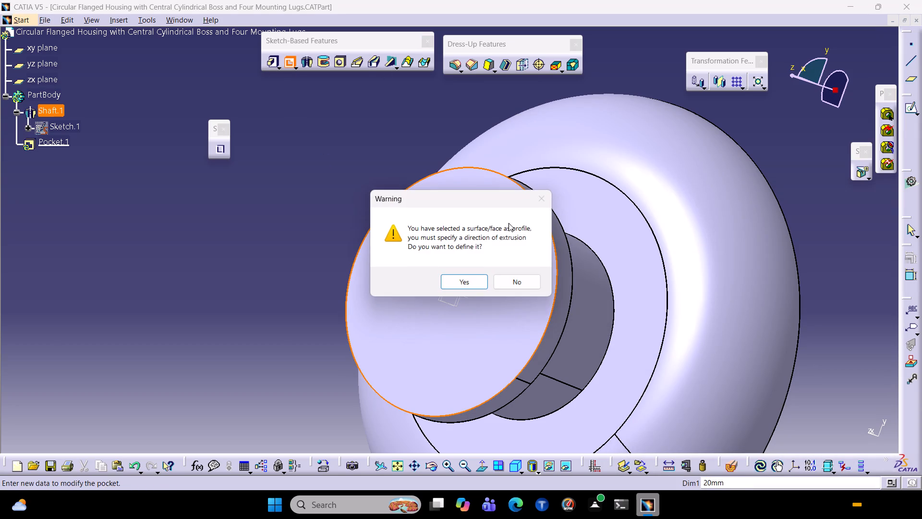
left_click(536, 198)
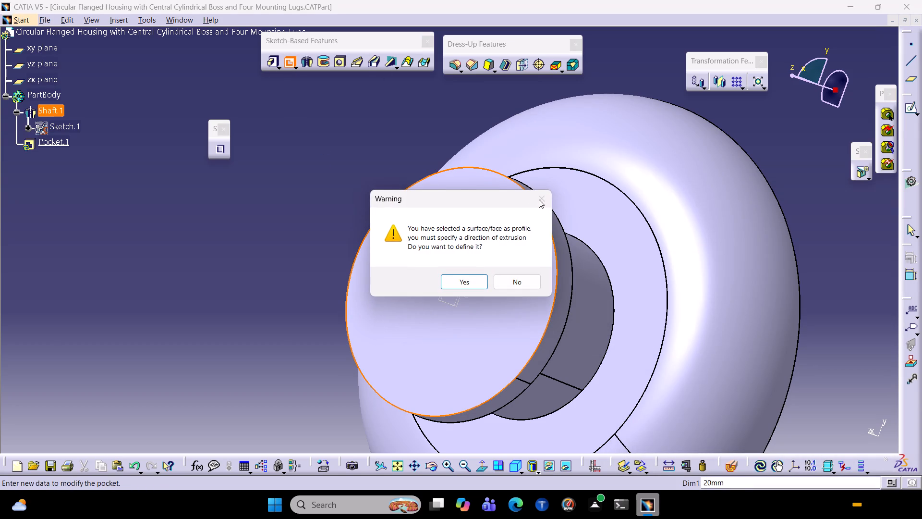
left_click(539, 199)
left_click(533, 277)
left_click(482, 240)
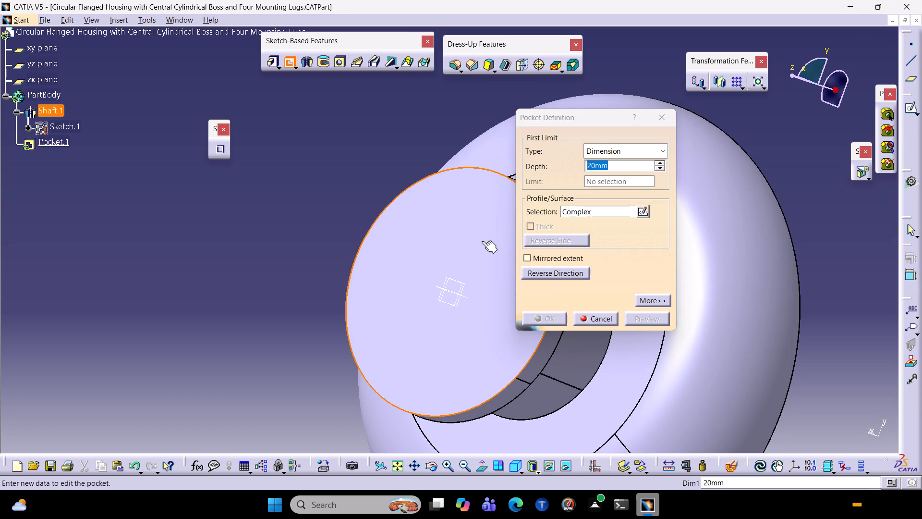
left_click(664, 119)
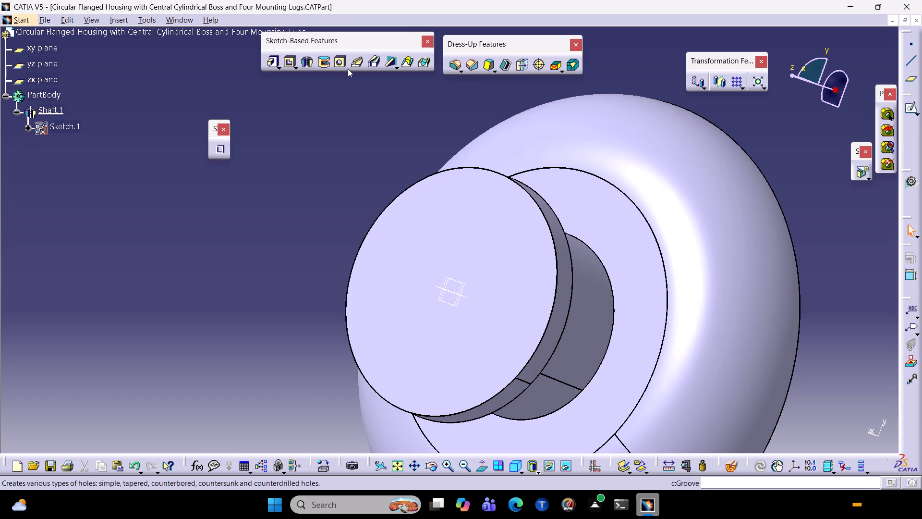
Start a hole on the central boss's circular end face and constrain its centre point concentric with the face's outer edge.
left_click(343, 62)
left_click(436, 238)
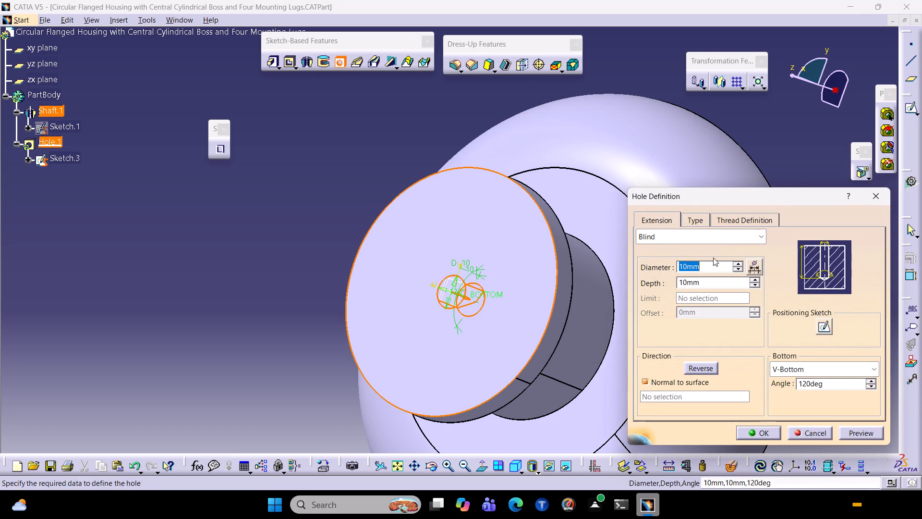
left_click(817, 329)
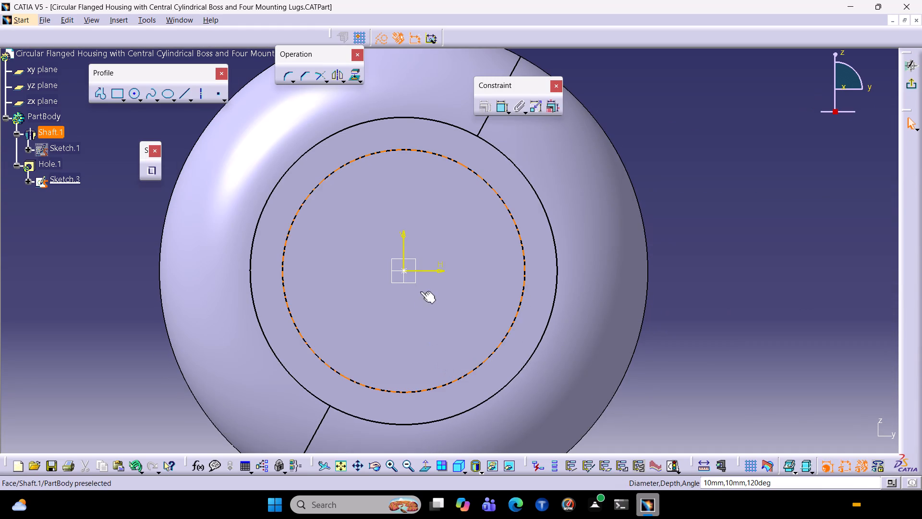
left_click(403, 271)
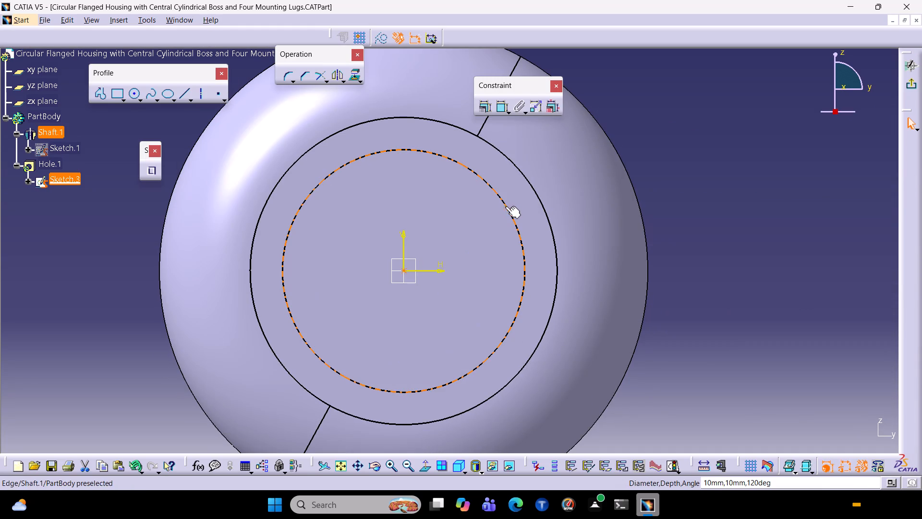
left_click(502, 201, "ctrl")
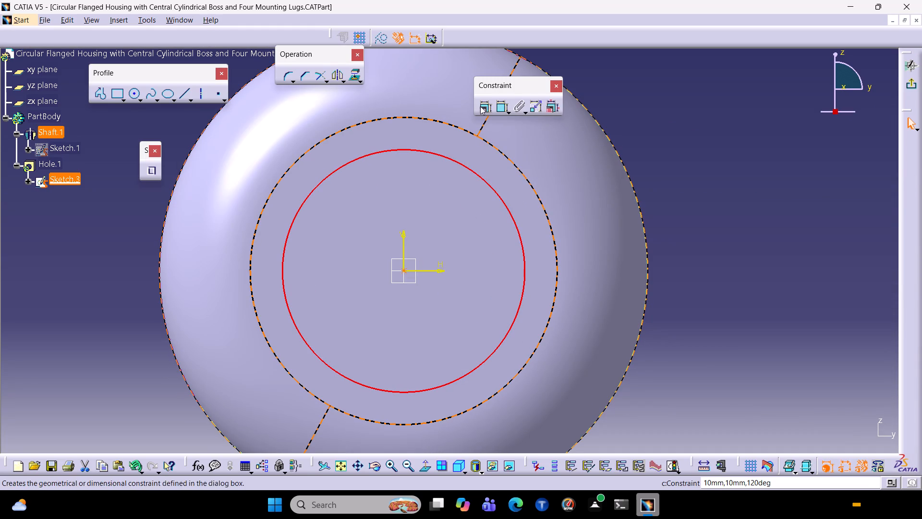
left_click(482, 107)
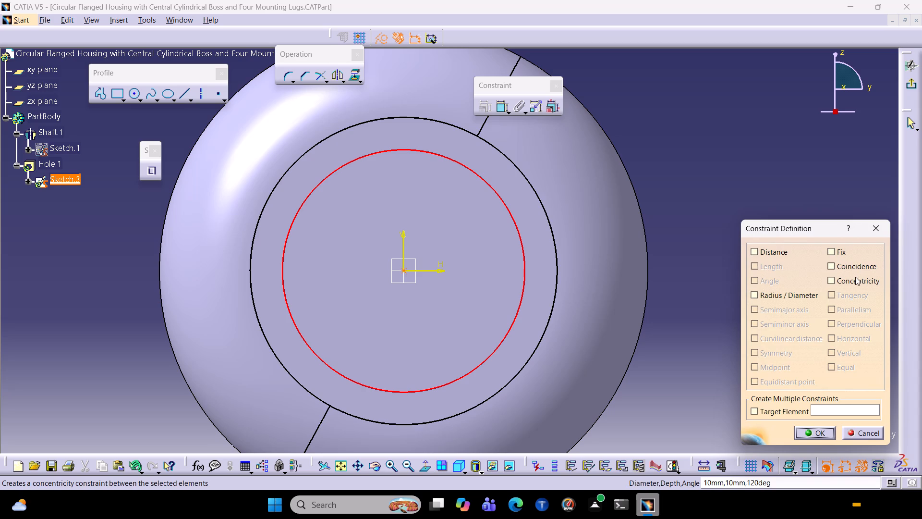
left_click(855, 277)
left_click(819, 433)
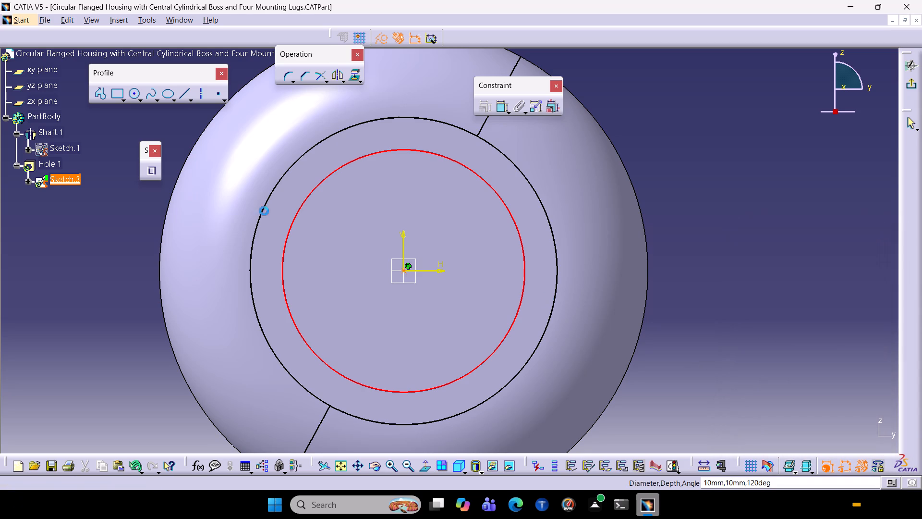
left_click(910, 91)
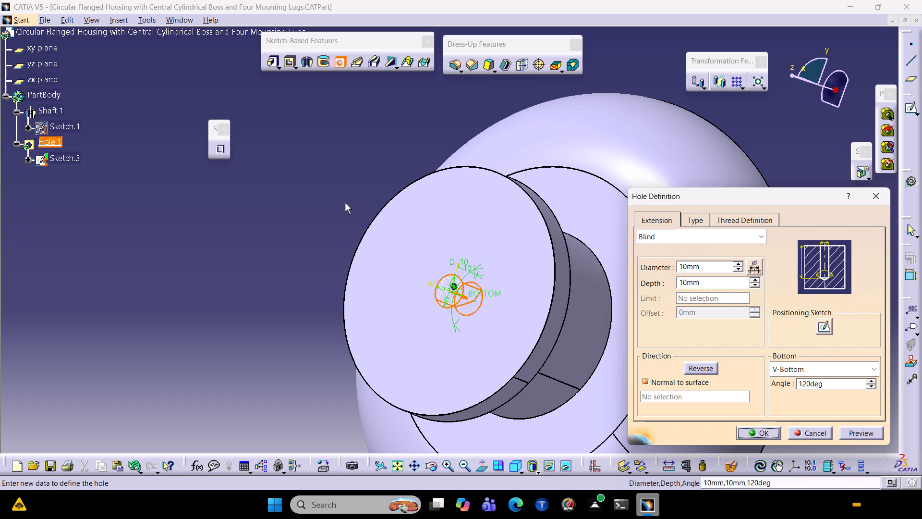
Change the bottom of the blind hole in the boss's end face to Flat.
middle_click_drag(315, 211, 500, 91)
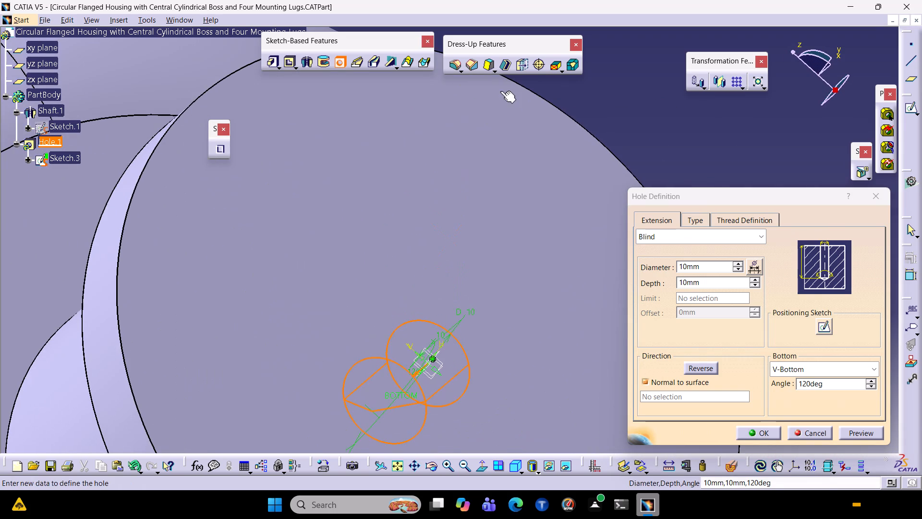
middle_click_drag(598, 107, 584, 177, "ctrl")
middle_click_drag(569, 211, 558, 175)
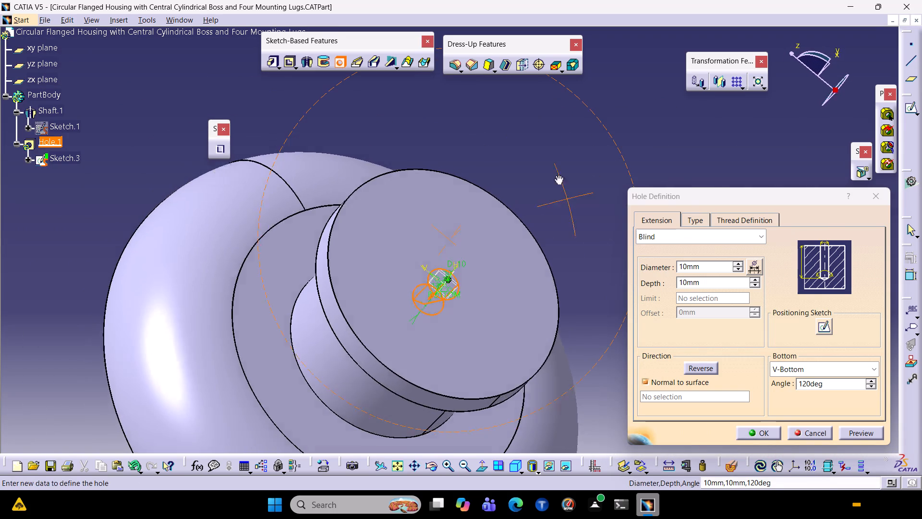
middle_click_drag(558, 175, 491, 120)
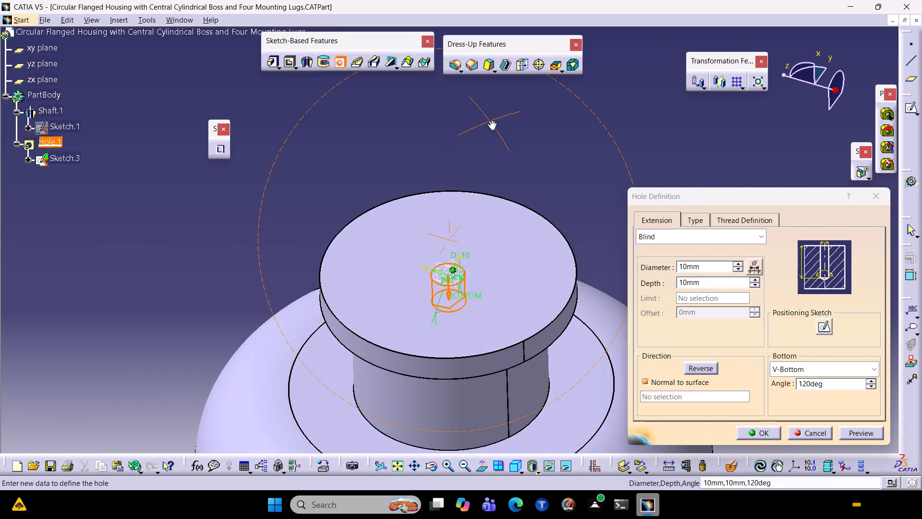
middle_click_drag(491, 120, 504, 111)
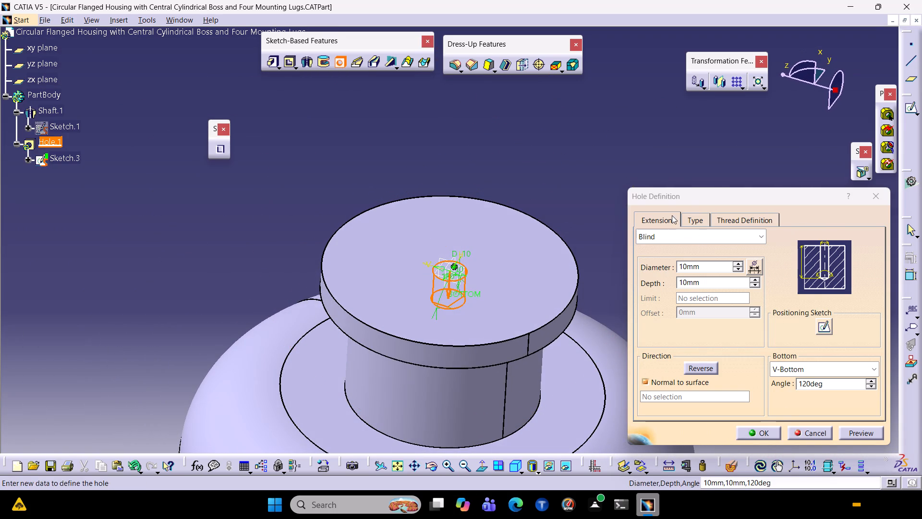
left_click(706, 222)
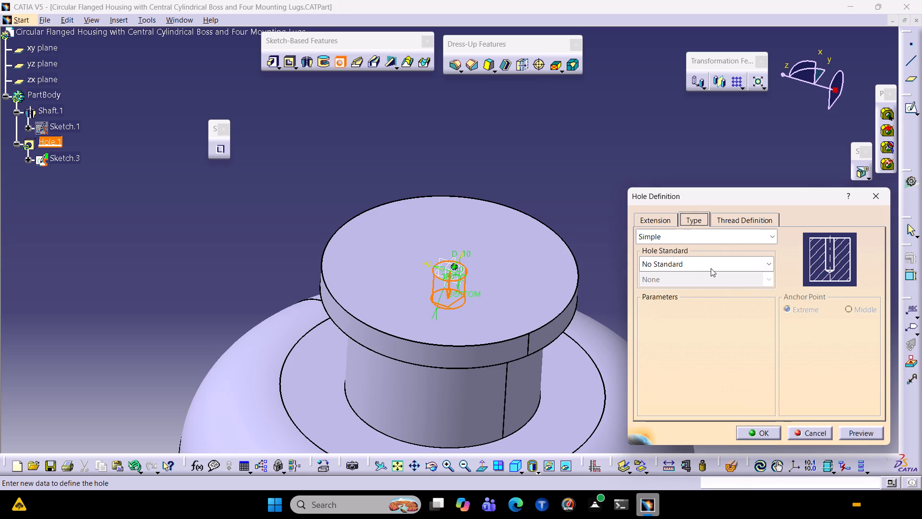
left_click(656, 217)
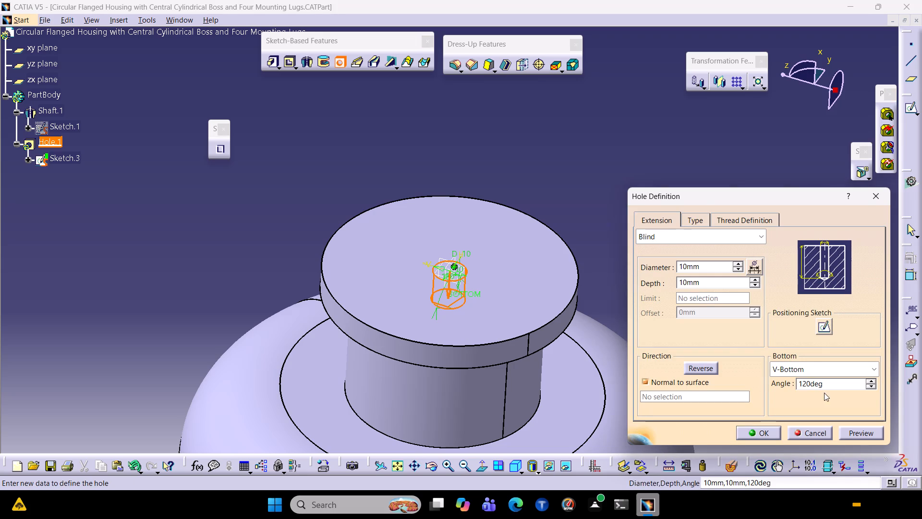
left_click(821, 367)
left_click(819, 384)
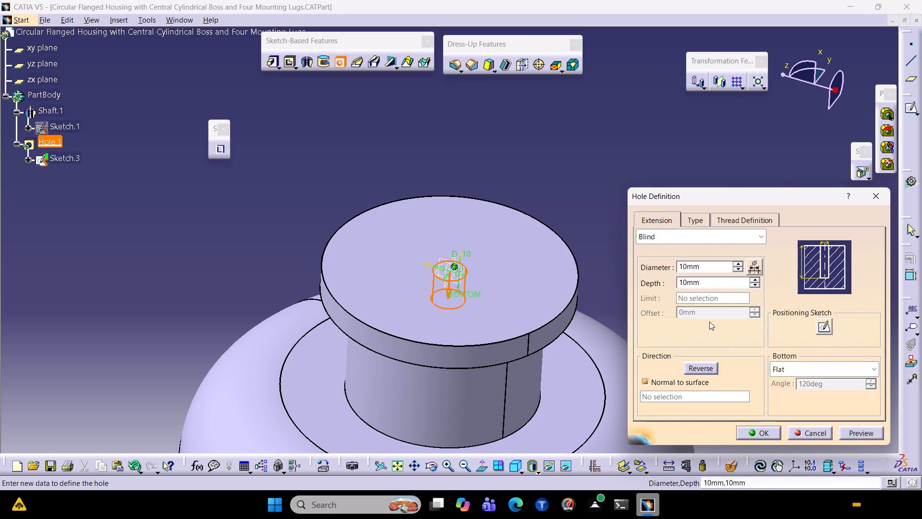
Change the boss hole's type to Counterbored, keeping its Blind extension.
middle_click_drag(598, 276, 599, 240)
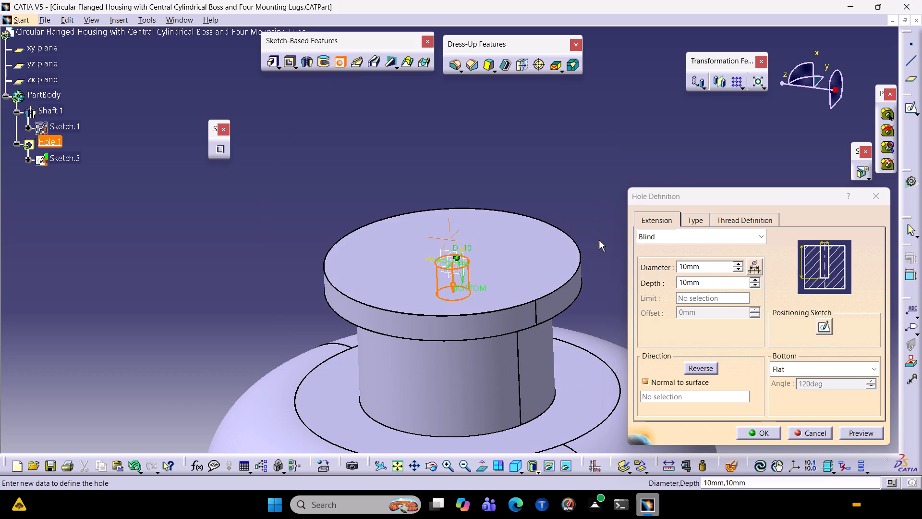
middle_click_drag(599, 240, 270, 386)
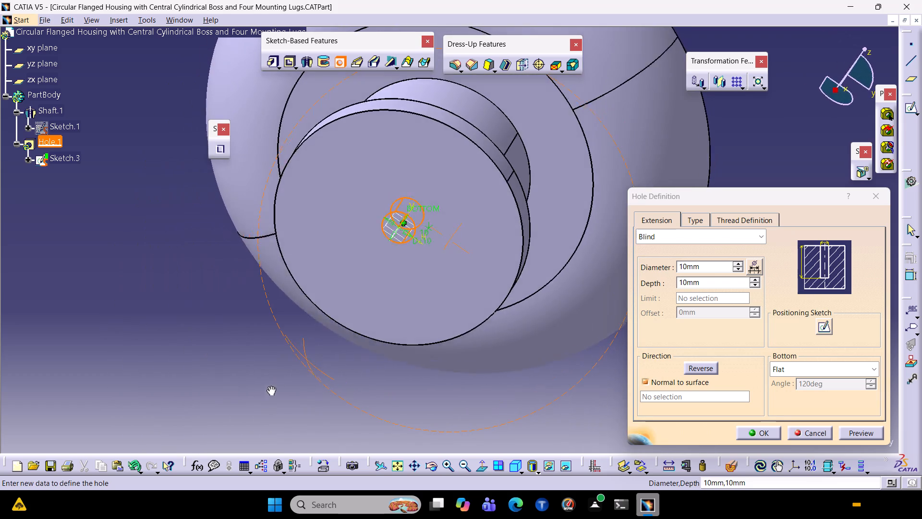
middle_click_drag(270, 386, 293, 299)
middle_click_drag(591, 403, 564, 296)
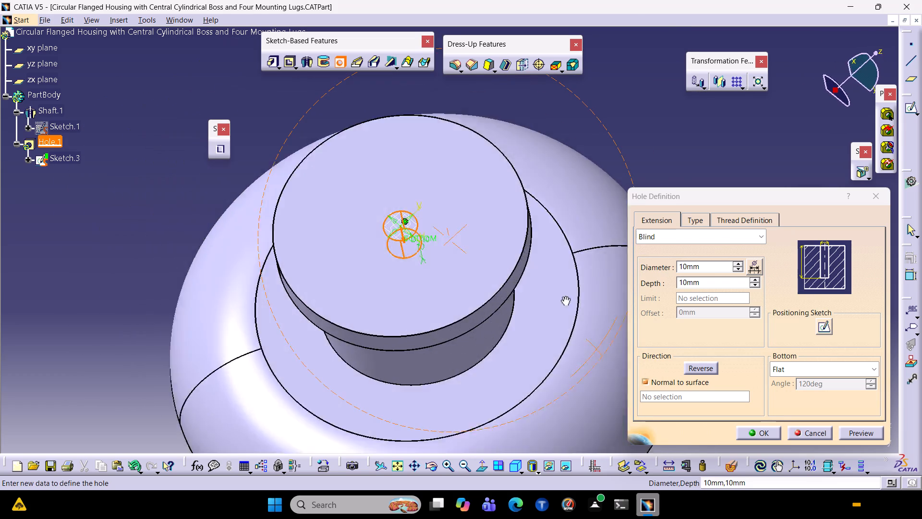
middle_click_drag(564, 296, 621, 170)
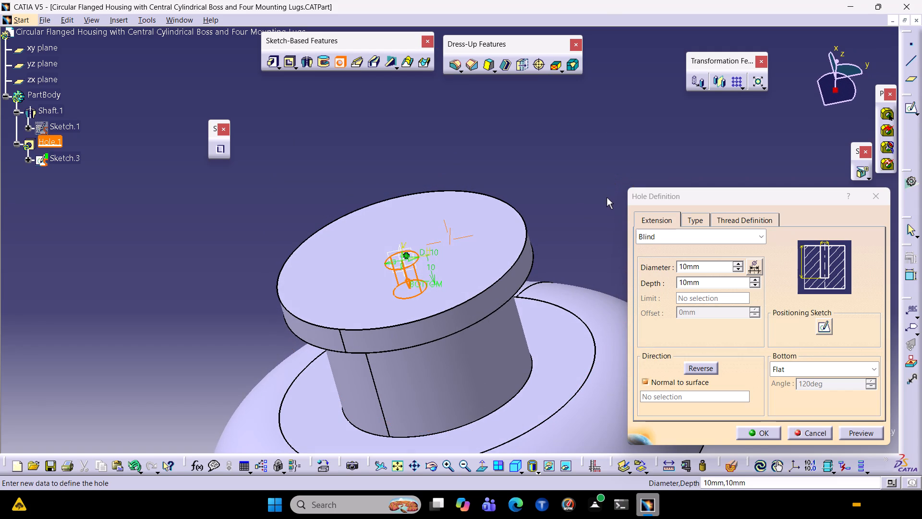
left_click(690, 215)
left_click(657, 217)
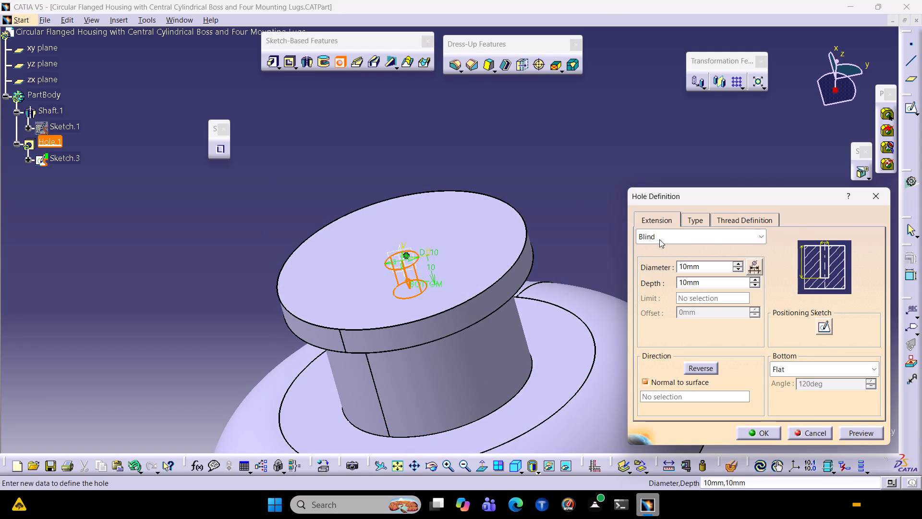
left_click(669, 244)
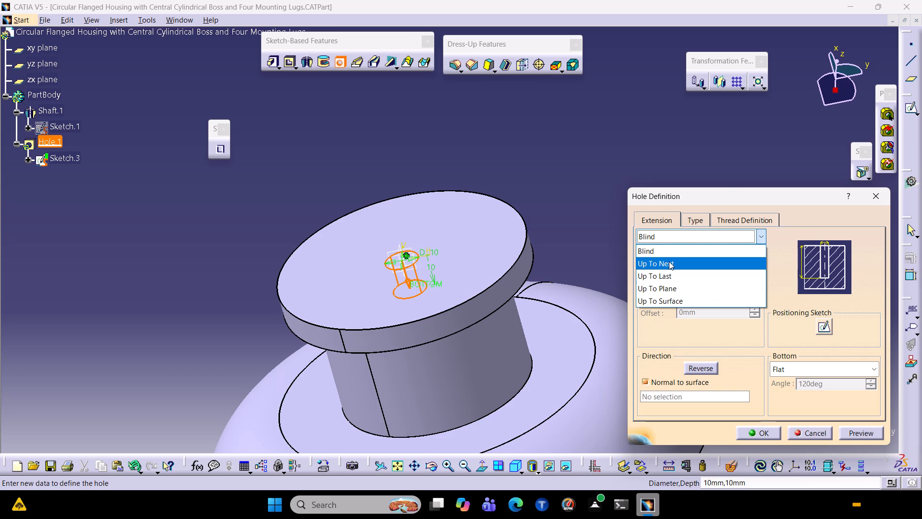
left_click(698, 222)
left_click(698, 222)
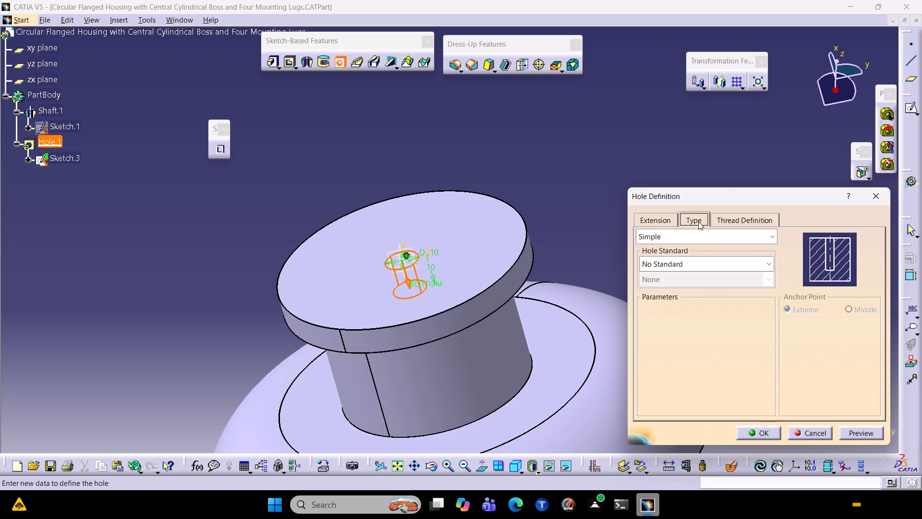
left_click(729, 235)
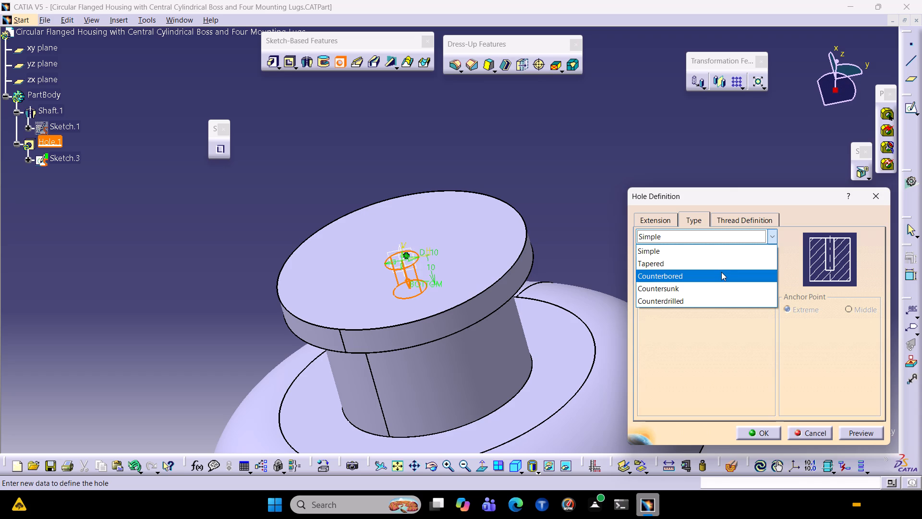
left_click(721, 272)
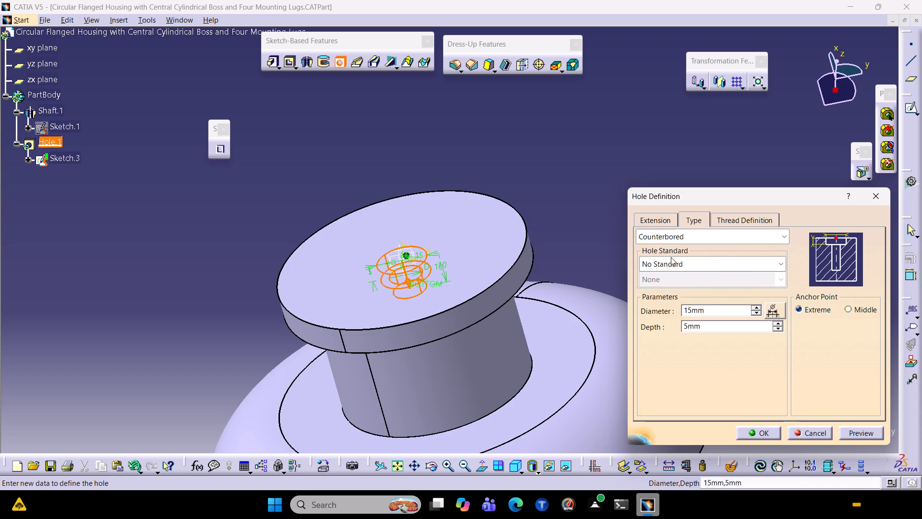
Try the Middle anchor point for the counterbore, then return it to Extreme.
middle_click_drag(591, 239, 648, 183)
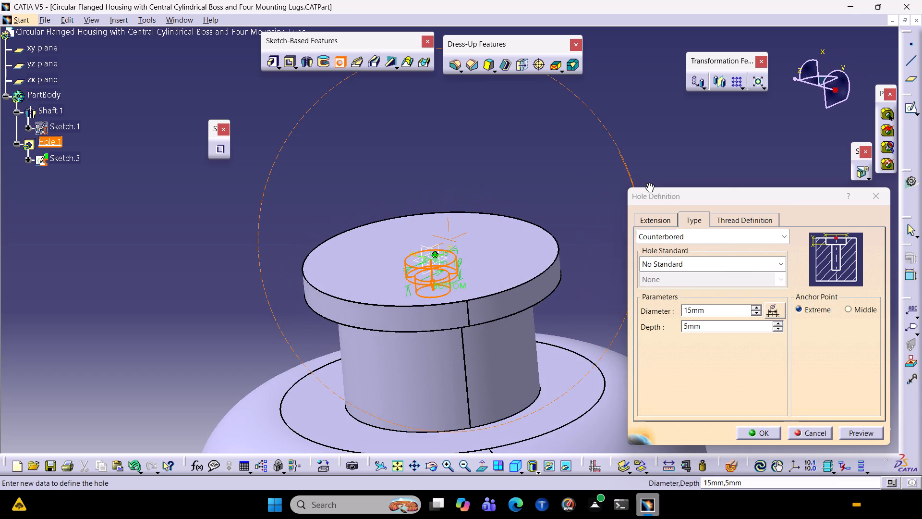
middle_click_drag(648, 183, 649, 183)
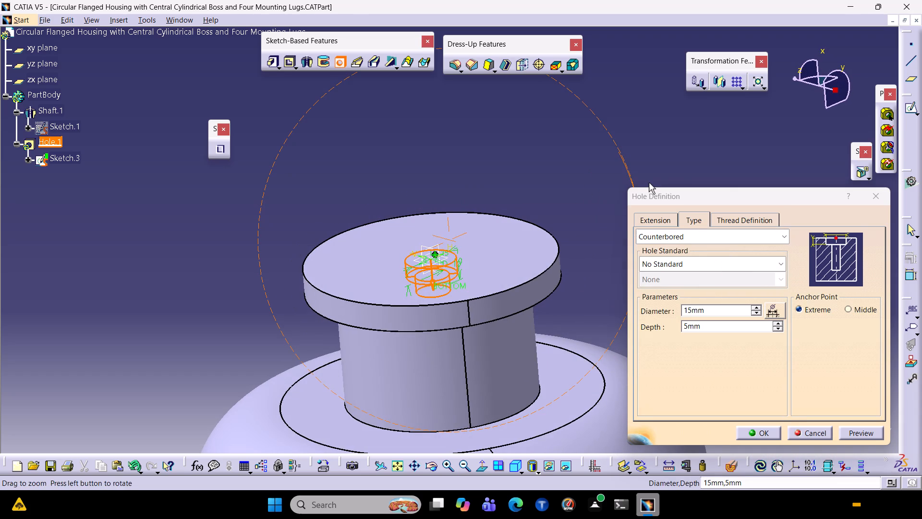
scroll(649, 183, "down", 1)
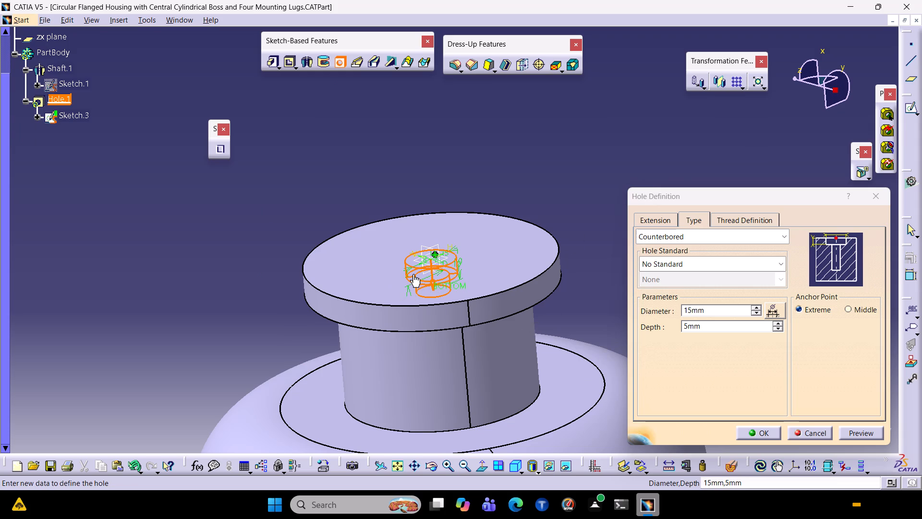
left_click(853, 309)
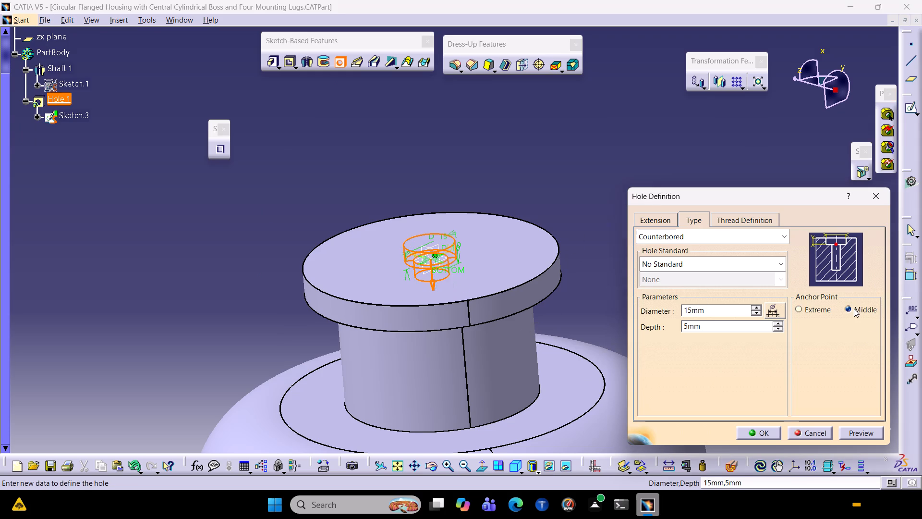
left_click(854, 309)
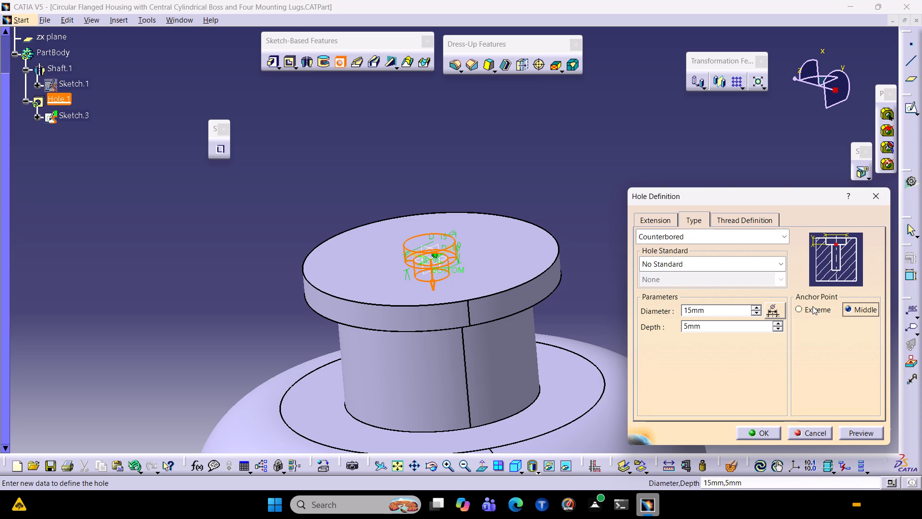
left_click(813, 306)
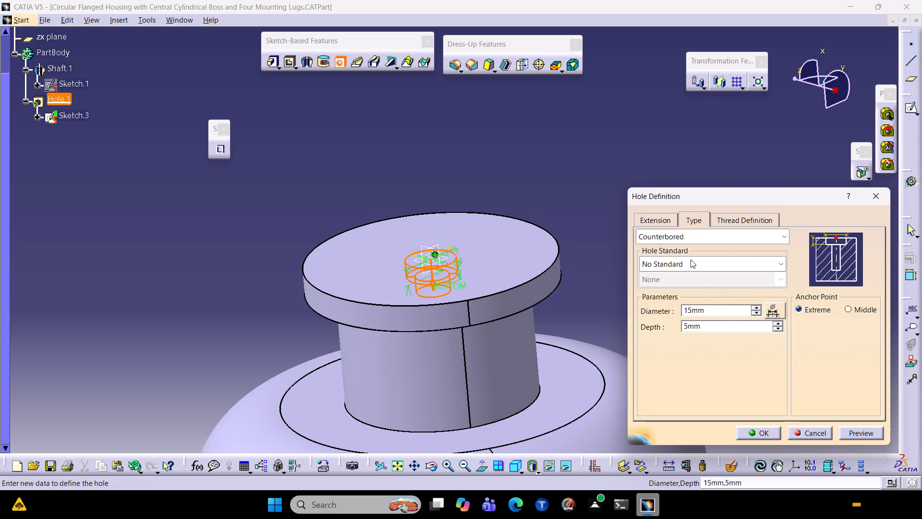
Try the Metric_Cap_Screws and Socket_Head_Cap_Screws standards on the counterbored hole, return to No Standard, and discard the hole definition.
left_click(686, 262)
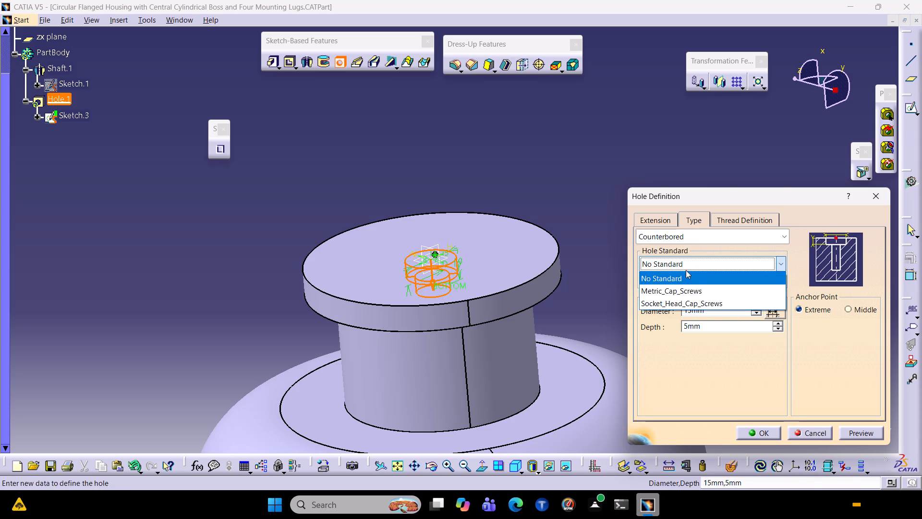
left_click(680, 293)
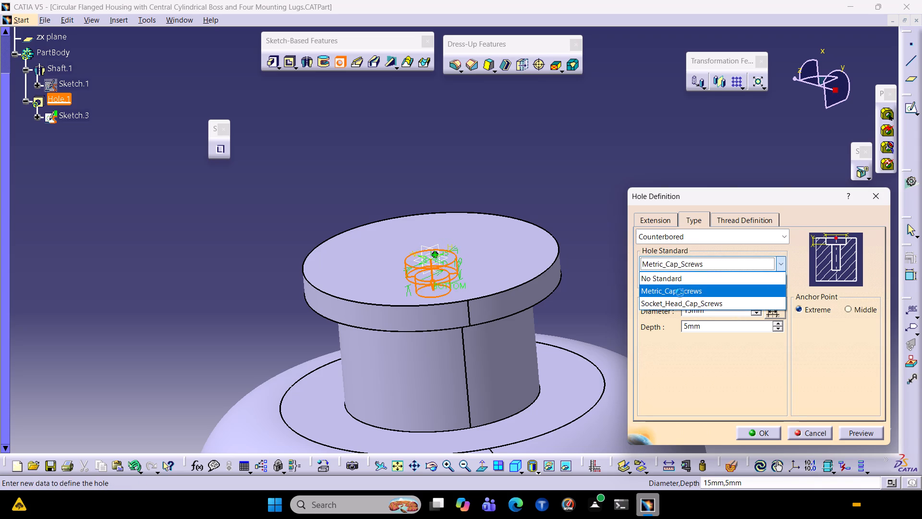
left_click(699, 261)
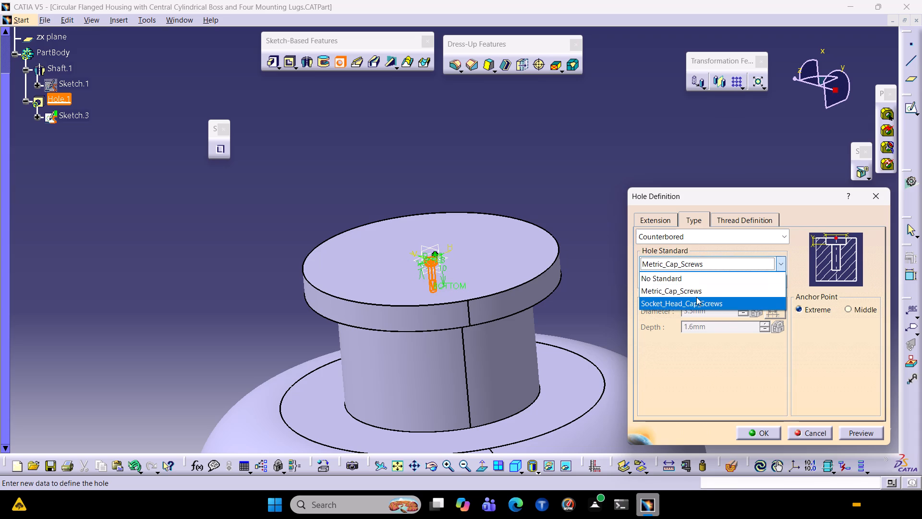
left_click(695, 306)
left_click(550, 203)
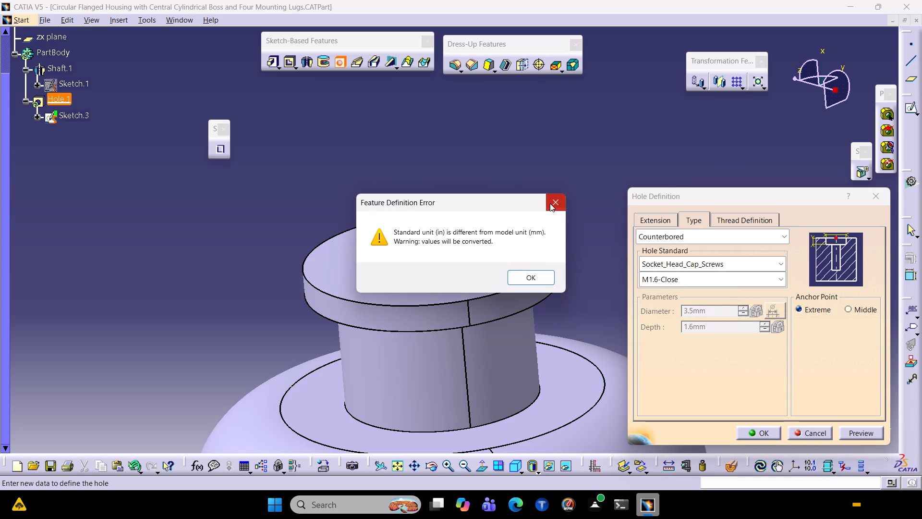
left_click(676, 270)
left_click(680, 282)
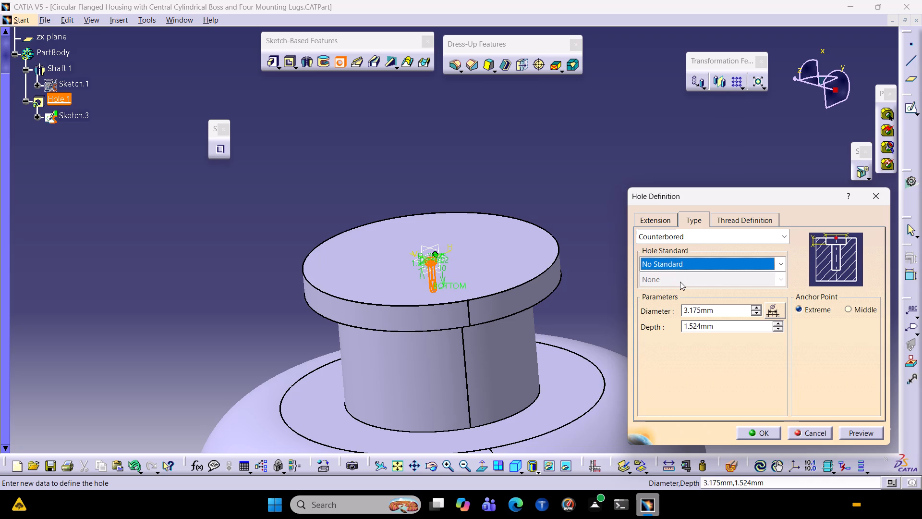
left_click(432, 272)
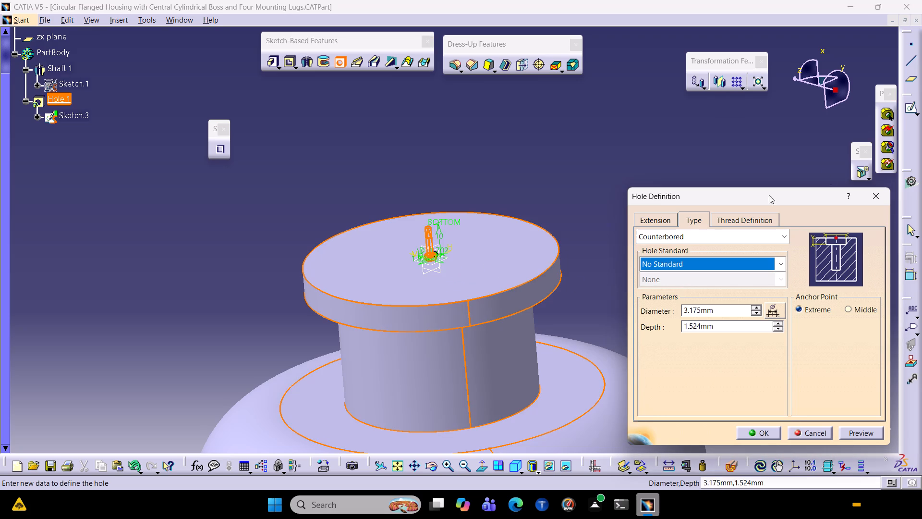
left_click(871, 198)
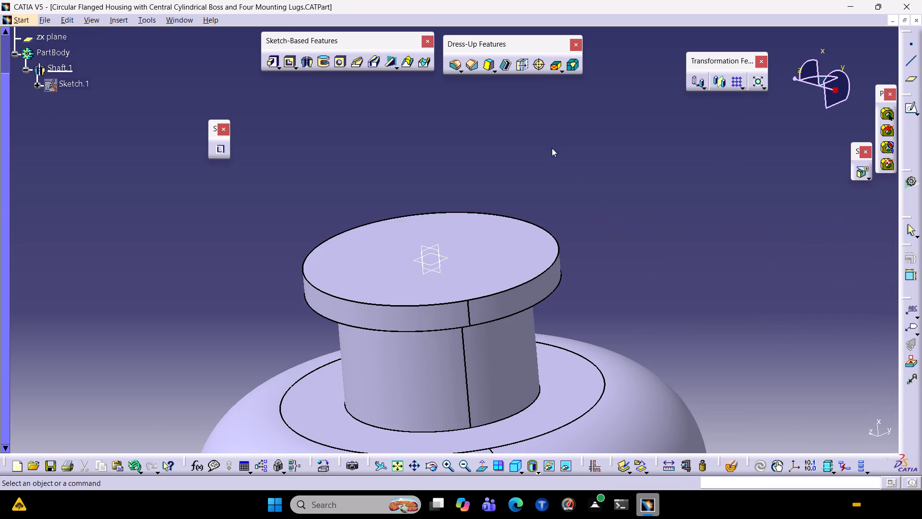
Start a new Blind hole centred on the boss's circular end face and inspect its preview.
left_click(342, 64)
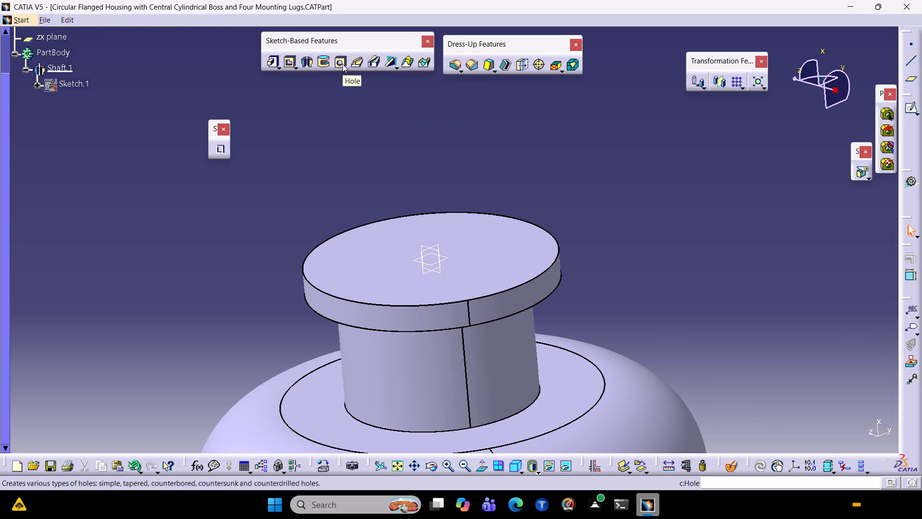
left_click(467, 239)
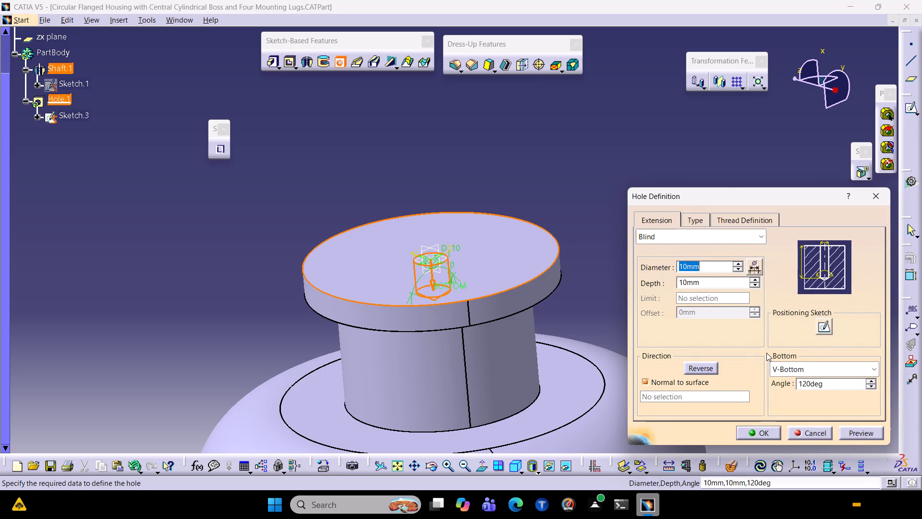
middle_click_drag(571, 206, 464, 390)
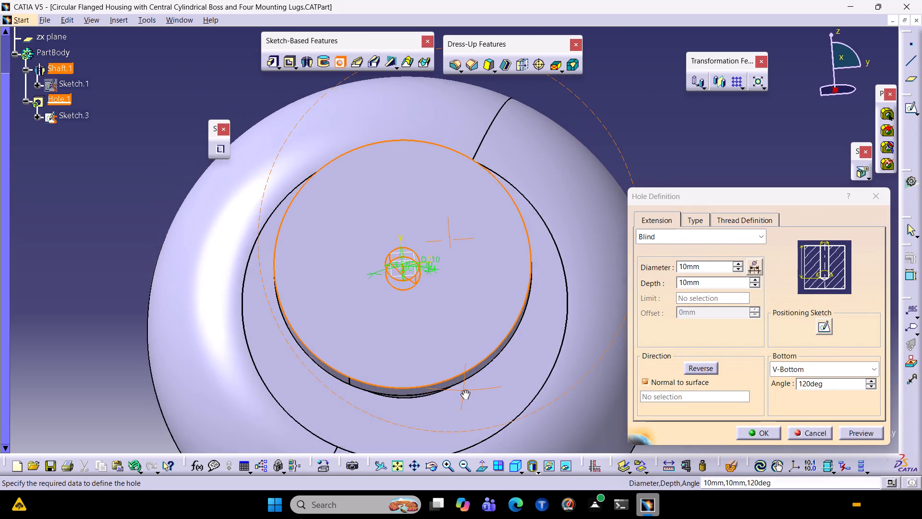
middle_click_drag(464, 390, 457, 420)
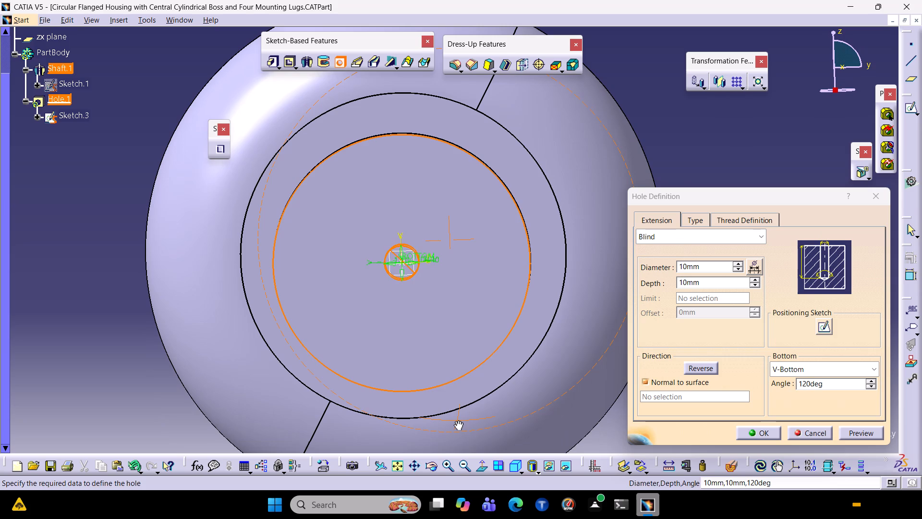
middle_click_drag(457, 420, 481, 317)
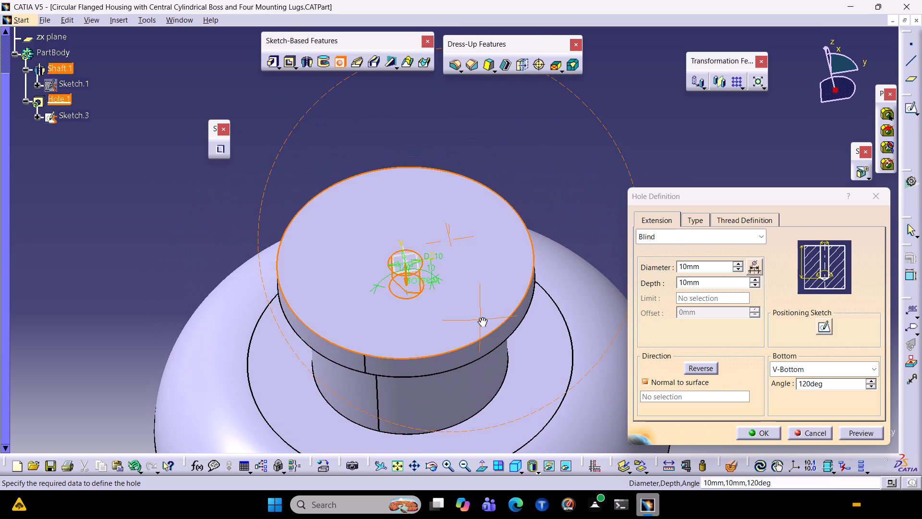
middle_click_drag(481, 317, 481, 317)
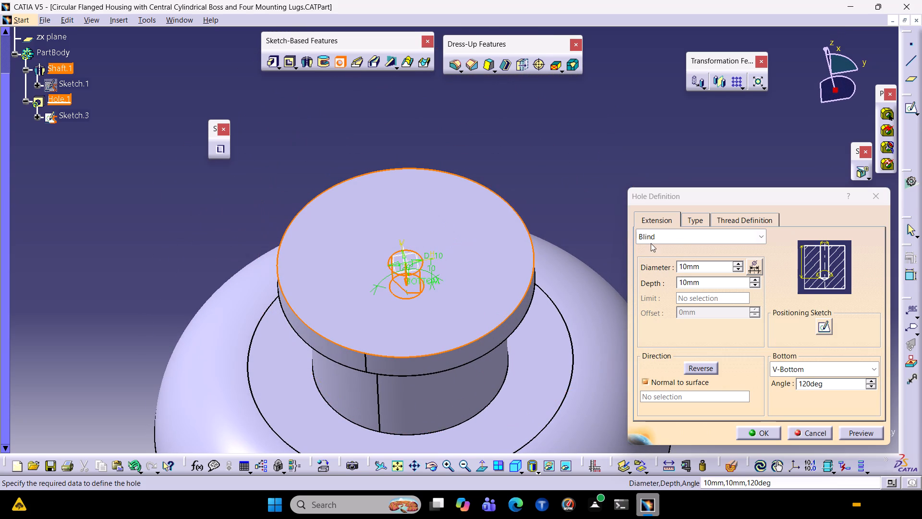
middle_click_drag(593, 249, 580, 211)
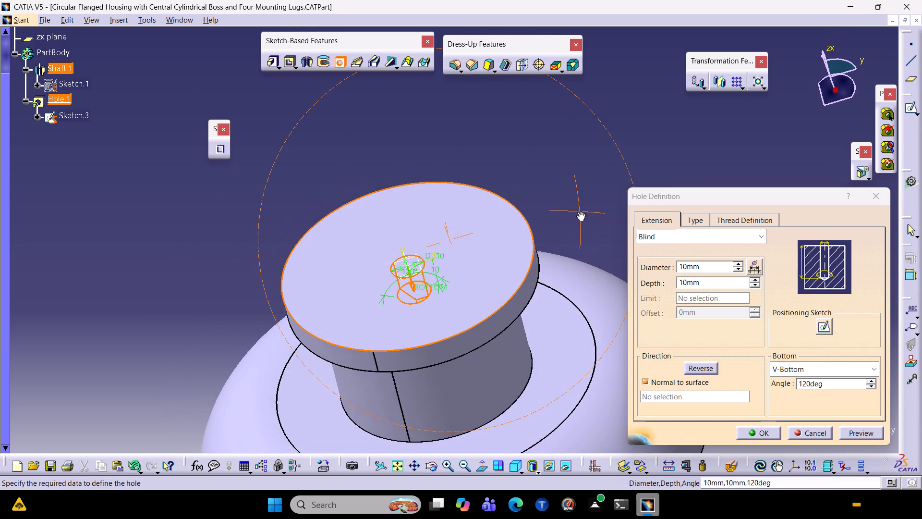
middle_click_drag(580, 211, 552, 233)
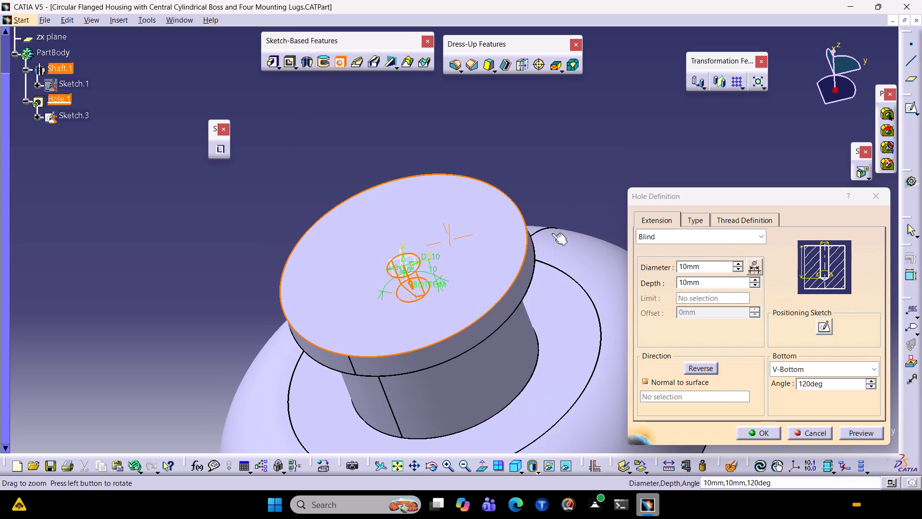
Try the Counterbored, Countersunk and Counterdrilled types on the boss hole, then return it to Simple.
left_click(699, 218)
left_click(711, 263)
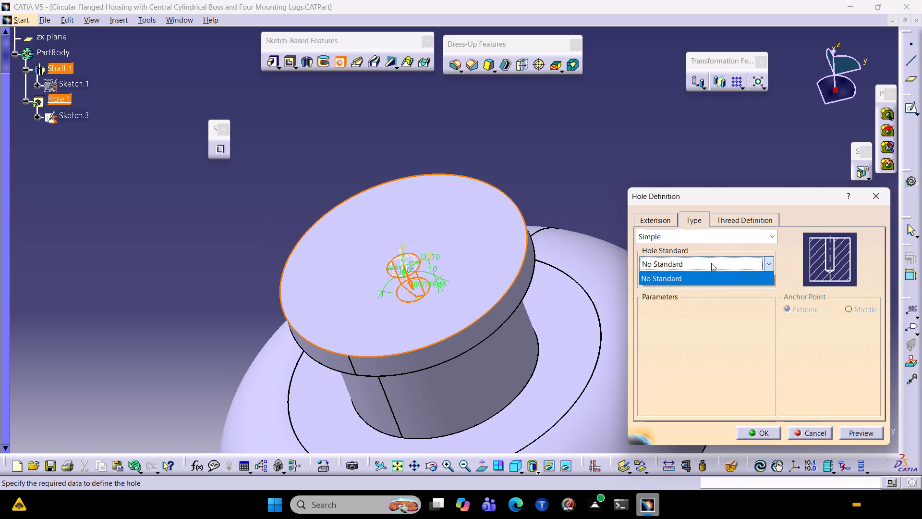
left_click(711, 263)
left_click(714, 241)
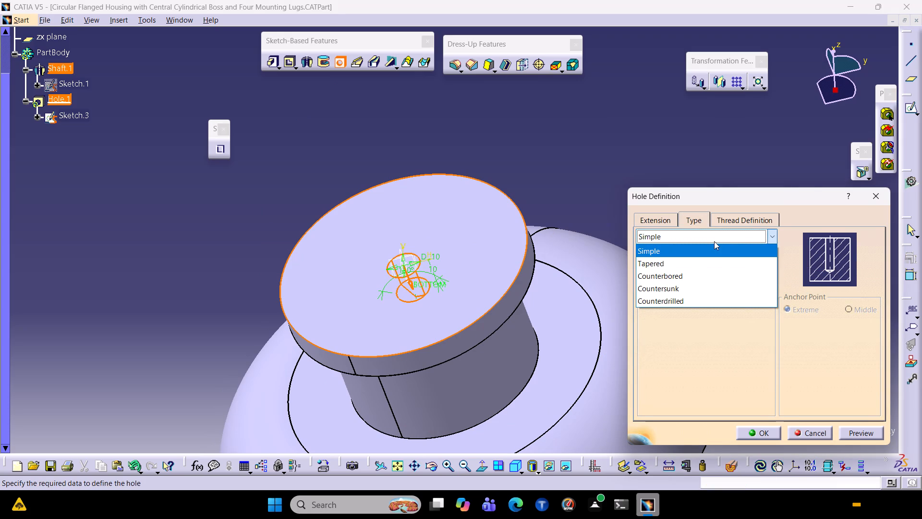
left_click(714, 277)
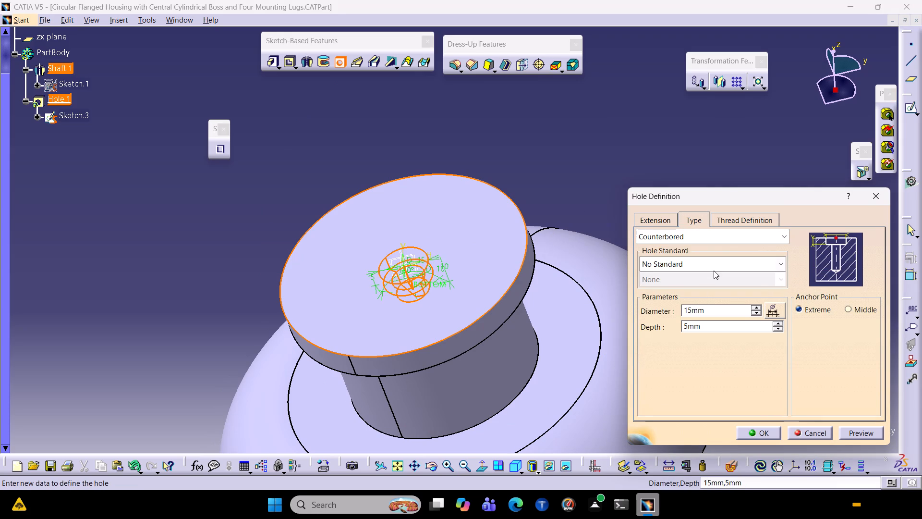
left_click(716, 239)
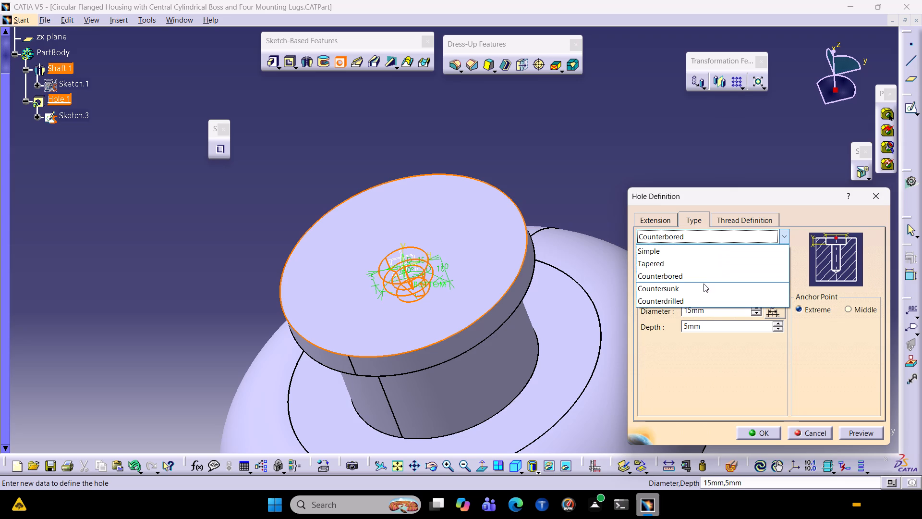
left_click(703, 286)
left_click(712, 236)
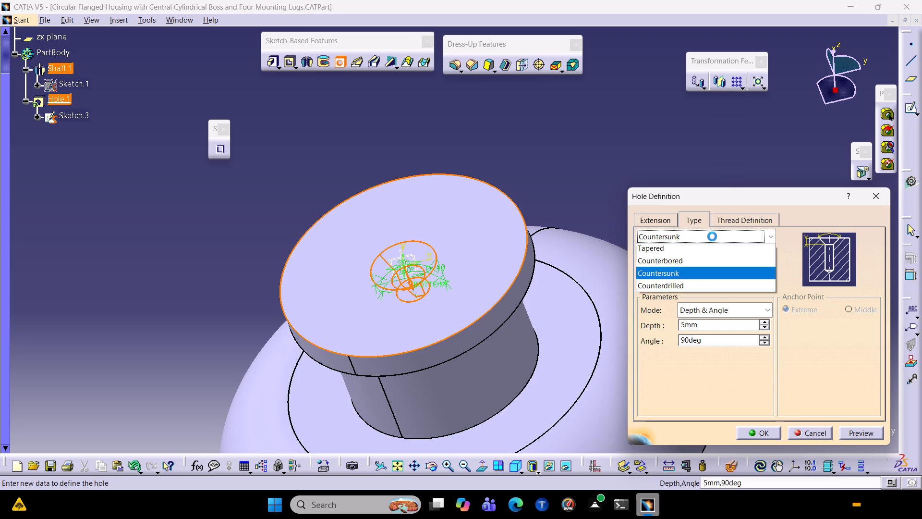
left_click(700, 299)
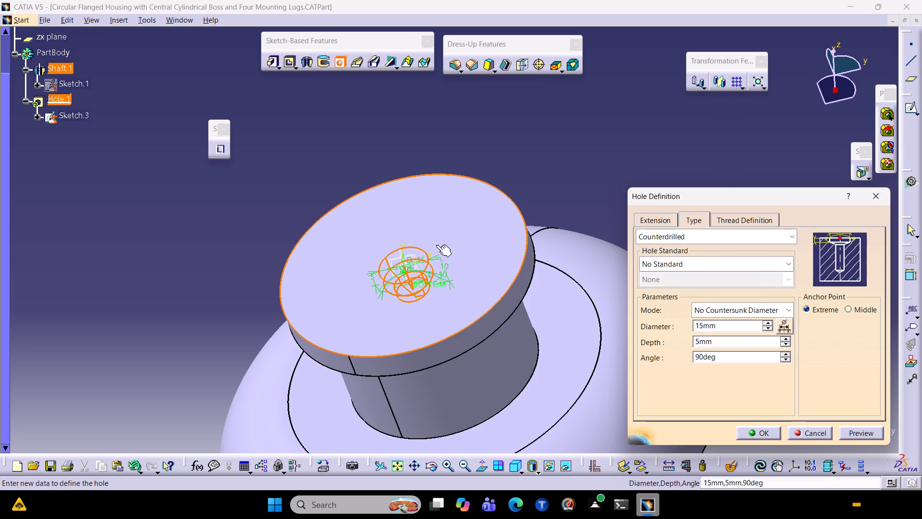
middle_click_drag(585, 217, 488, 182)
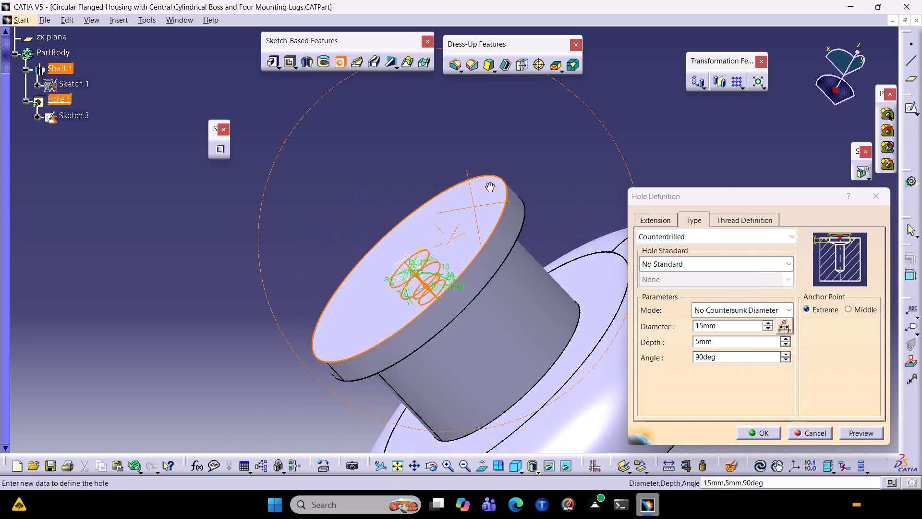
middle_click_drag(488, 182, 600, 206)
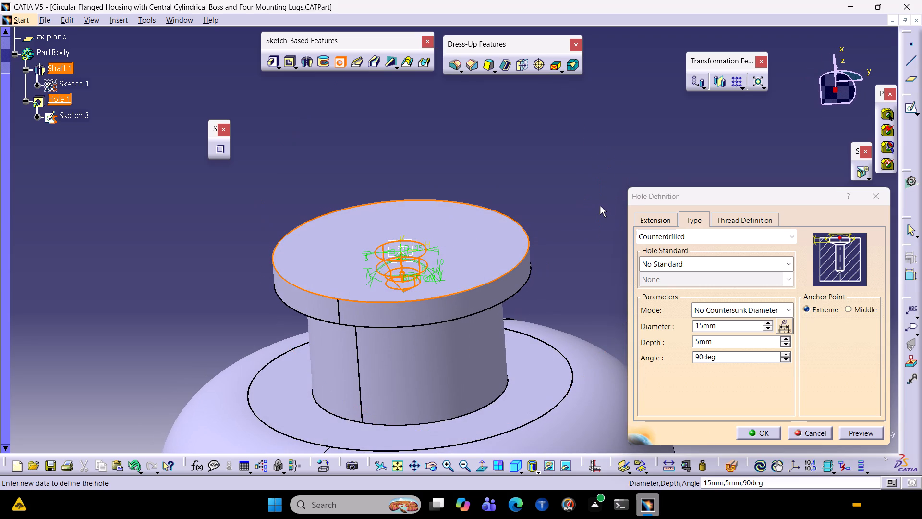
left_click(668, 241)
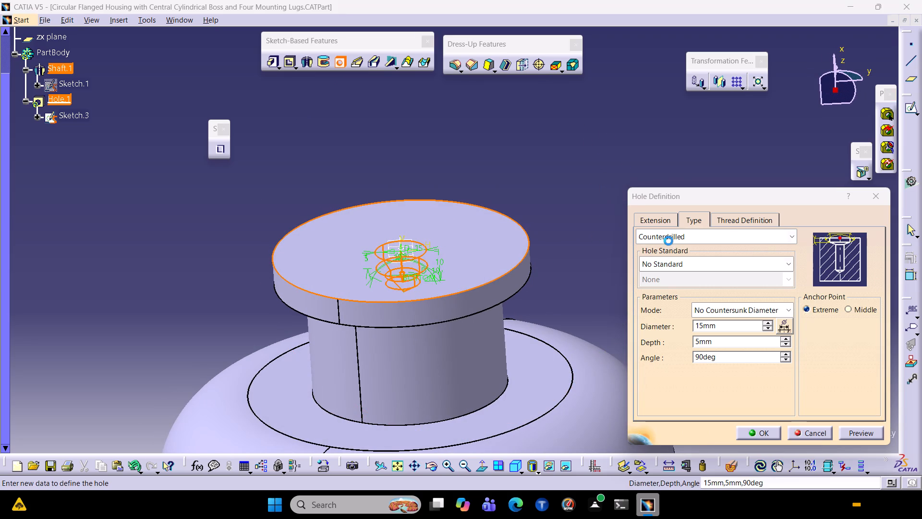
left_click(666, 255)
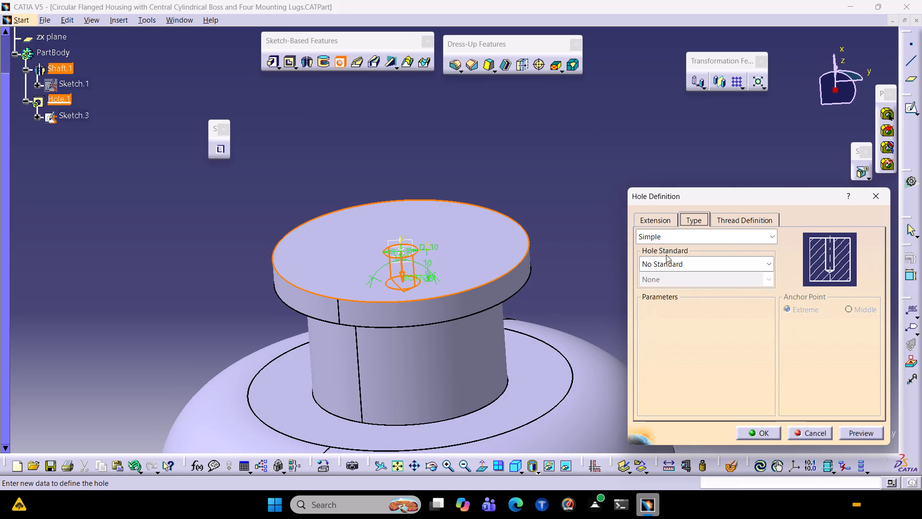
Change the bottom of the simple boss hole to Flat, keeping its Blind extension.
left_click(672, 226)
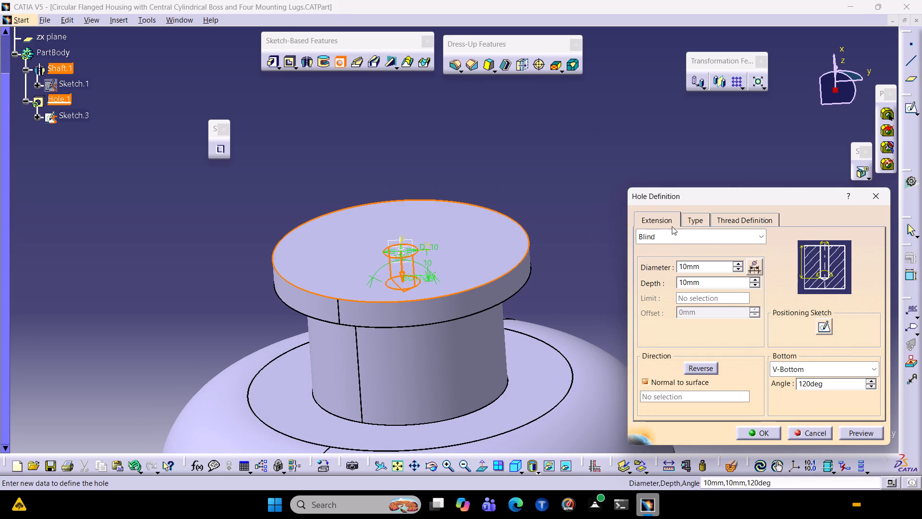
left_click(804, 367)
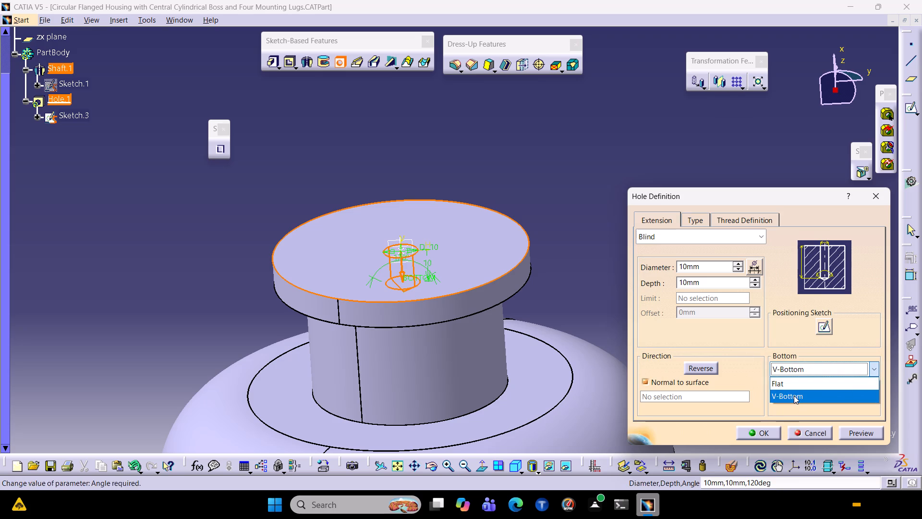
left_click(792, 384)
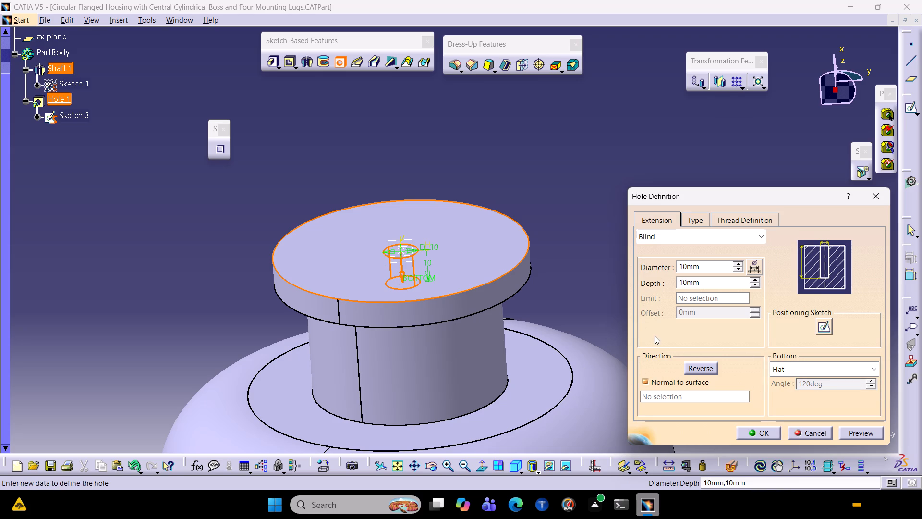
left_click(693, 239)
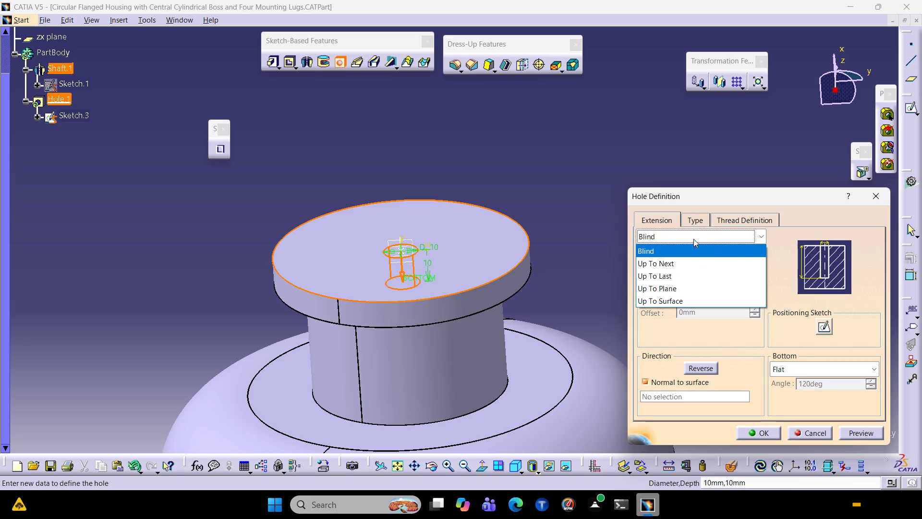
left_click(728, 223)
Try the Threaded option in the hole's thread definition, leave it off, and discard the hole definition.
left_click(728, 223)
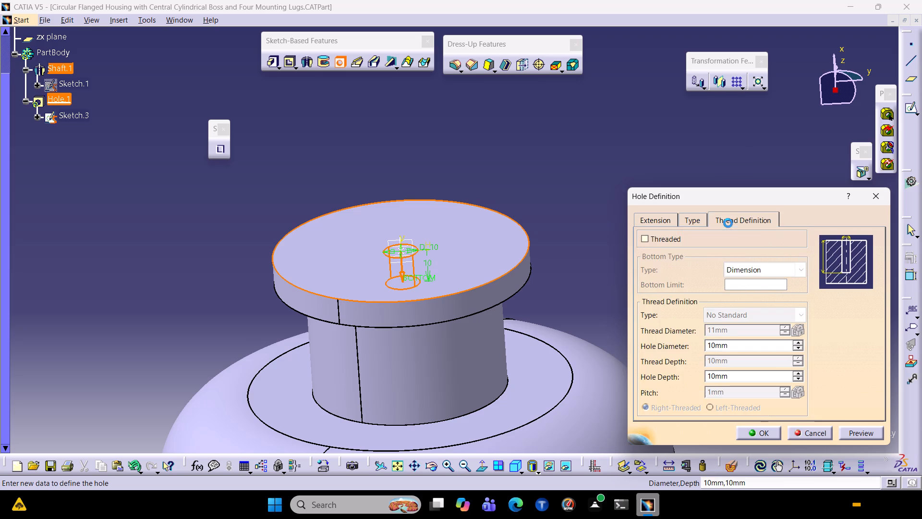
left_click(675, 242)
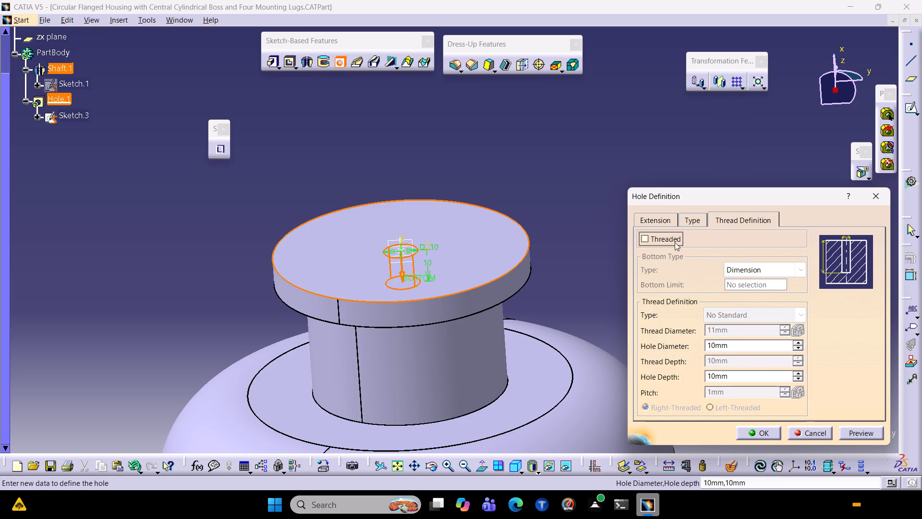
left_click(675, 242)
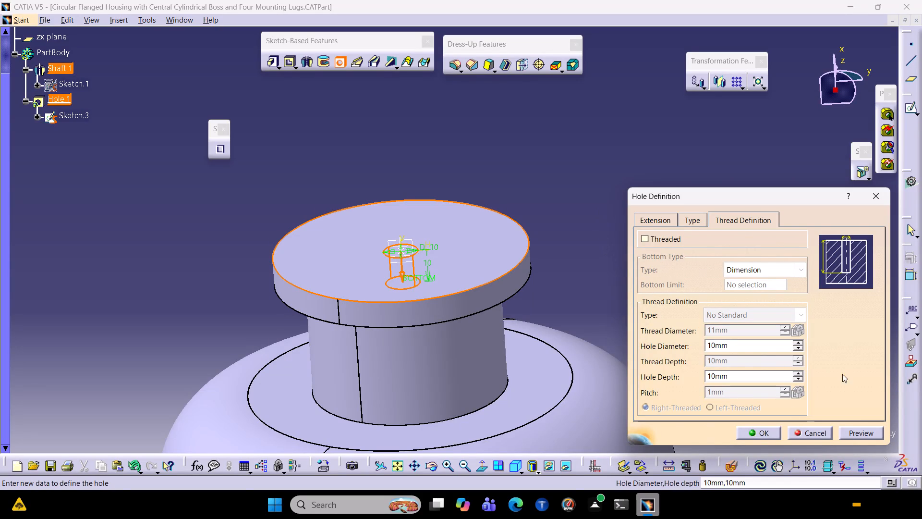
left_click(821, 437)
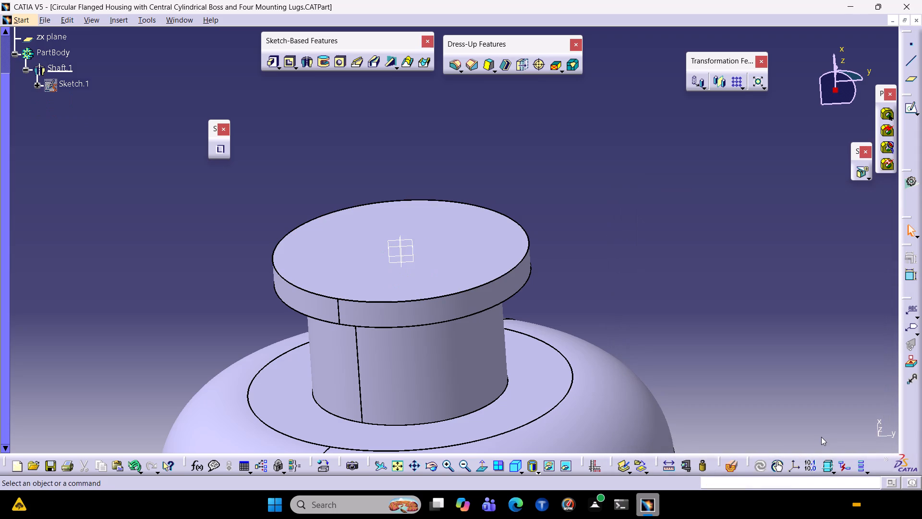
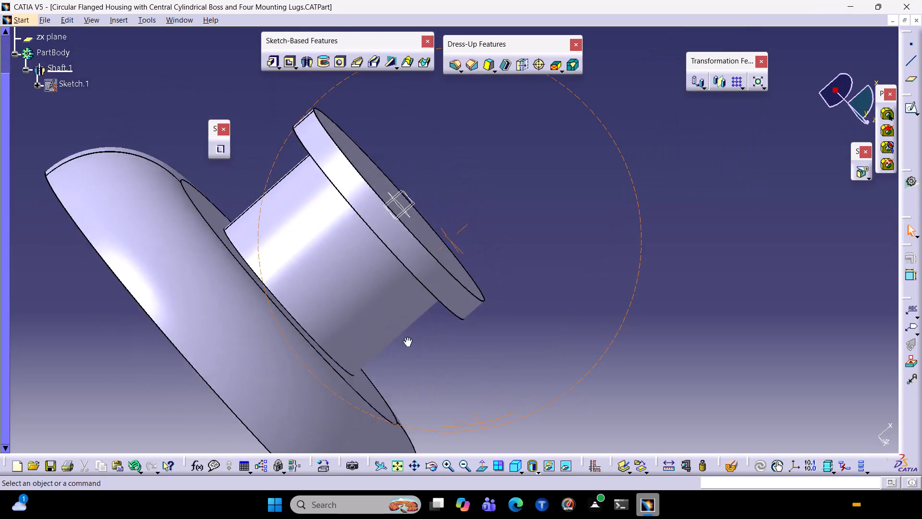
Open a new sketch on the circular end face of the central boss.
left_click(405, 192)
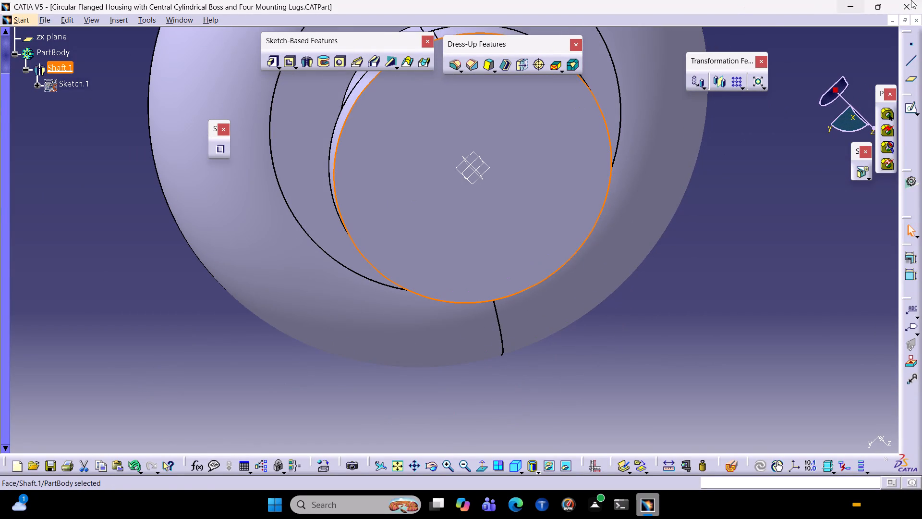
left_click(909, 107)
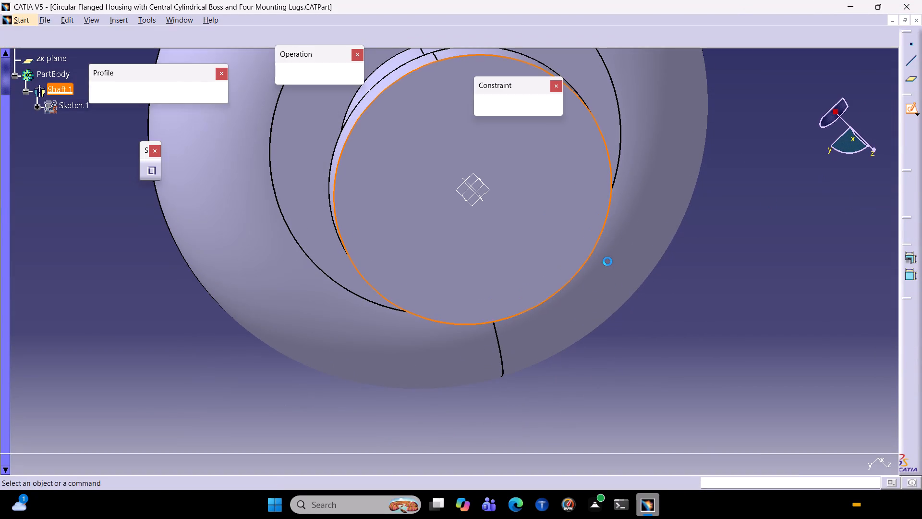
middle_click_drag(658, 126, 654, 154, "ctrl")
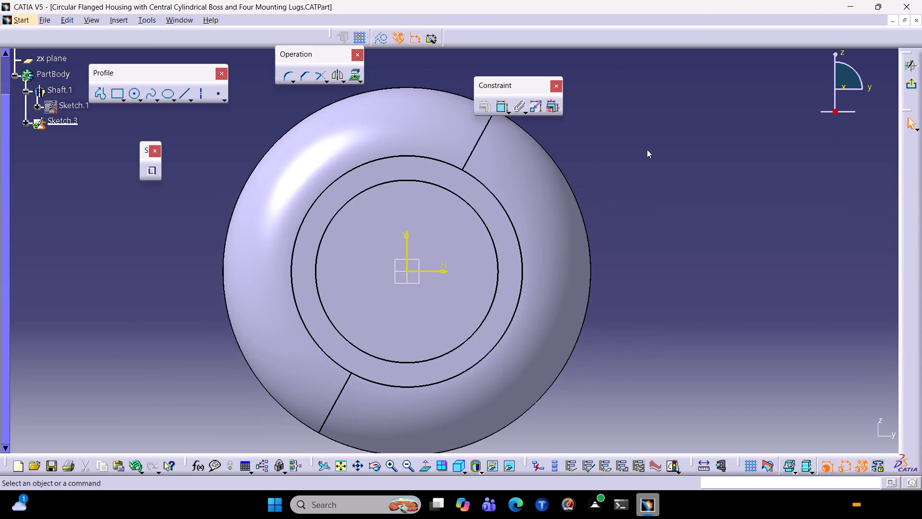
middle_click_drag(638, 168, 645, 227)
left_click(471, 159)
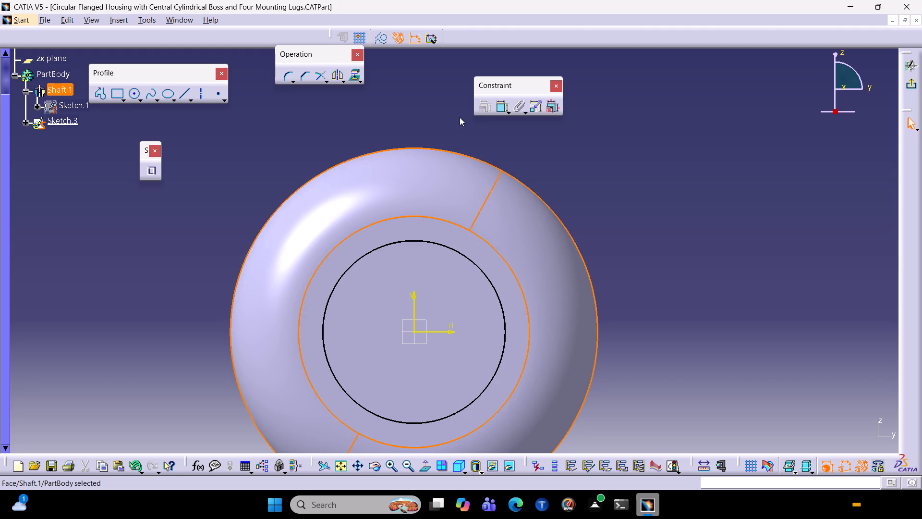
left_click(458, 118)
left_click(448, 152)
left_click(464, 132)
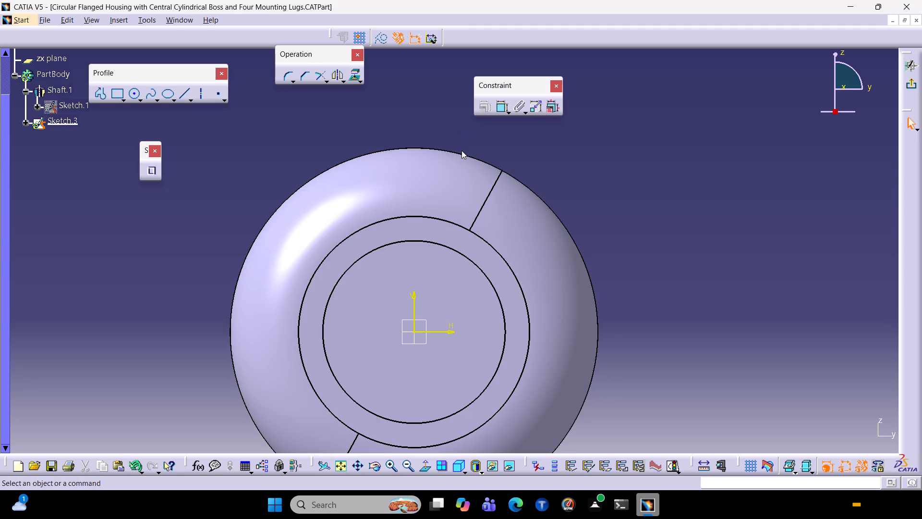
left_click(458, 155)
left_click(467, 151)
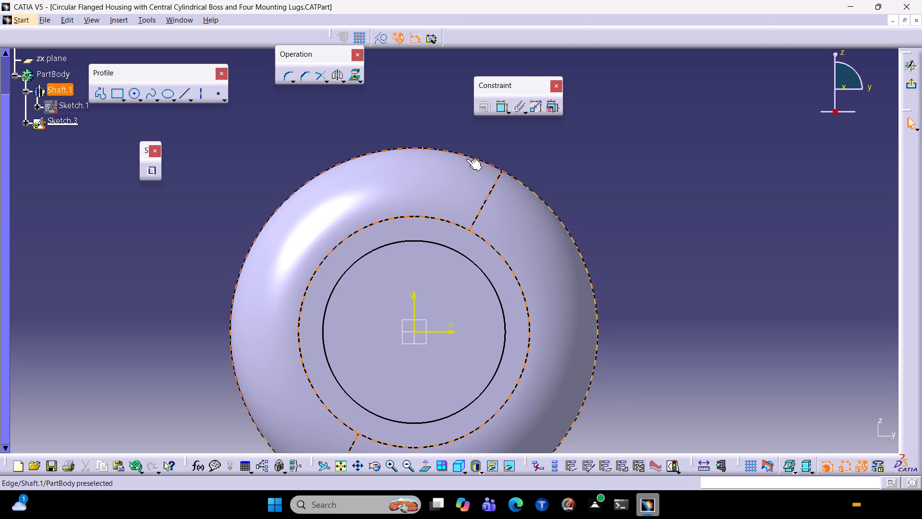
Preview a dimension on the housing's outer circular edge to check its size, and discard it without placing it.
left_click(136, 96)
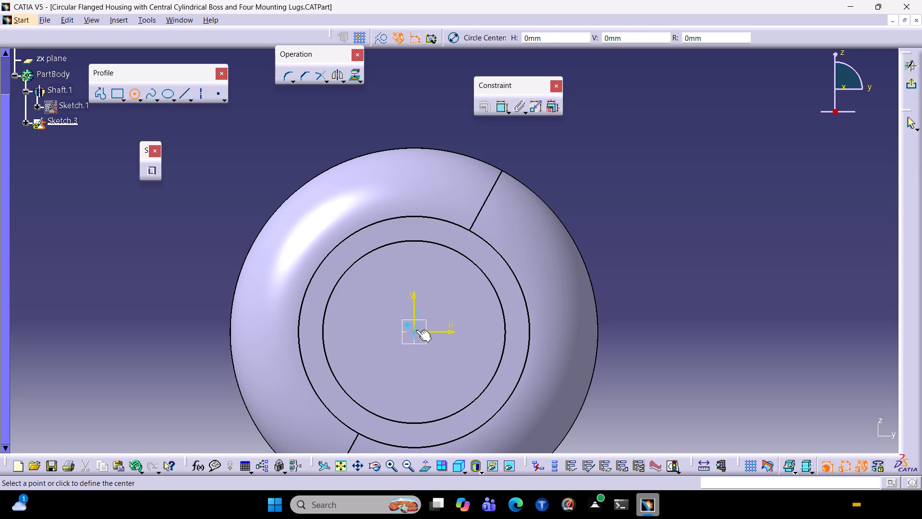
left_click(501, 111)
left_click(523, 180)
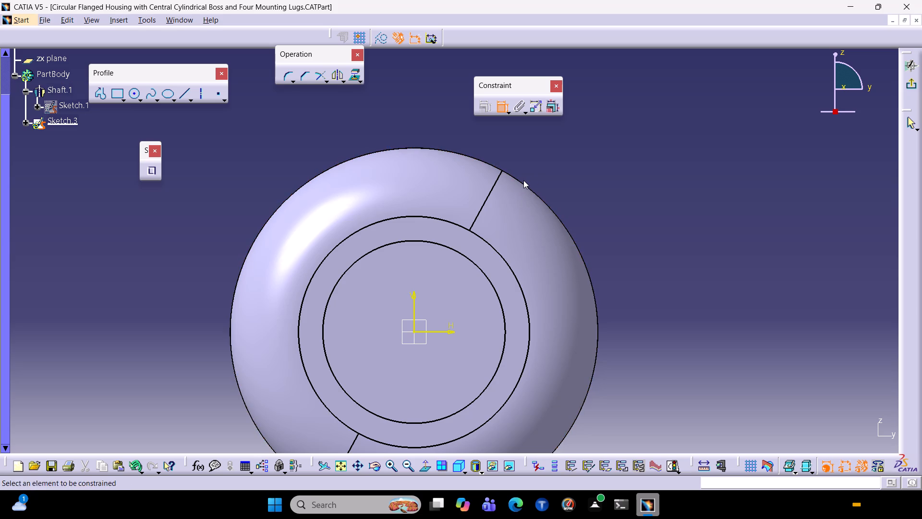
left_click(520, 183)
left_click(522, 183)
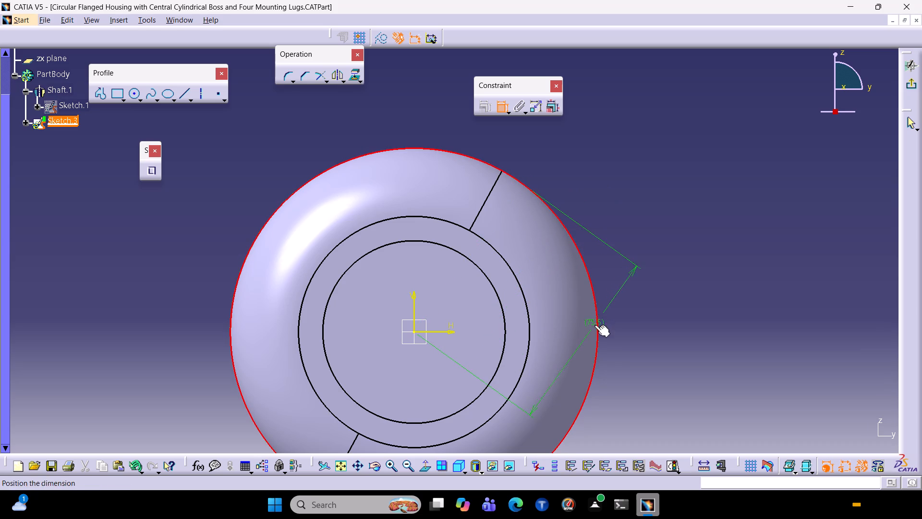
key("Escape")
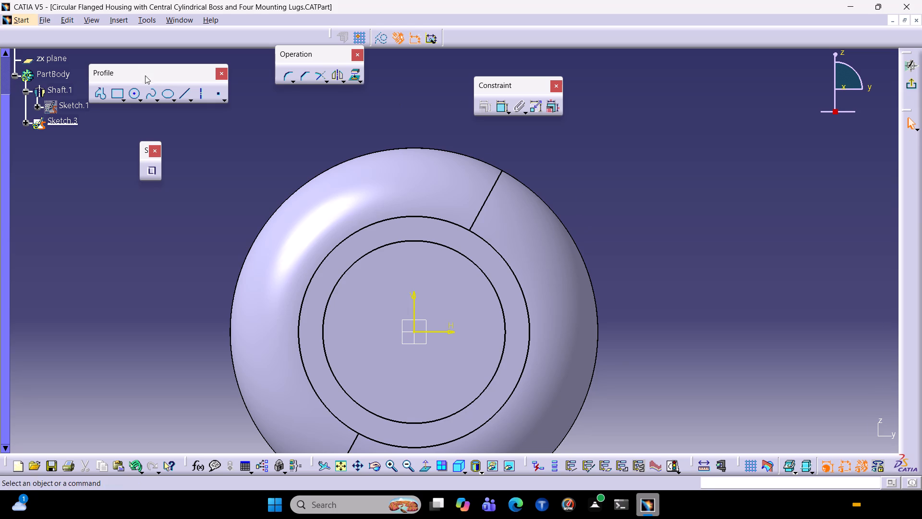
Sketch a circle centred on the sketch origin, concentric with the boss and the housing's outer edge.
left_click(133, 94)
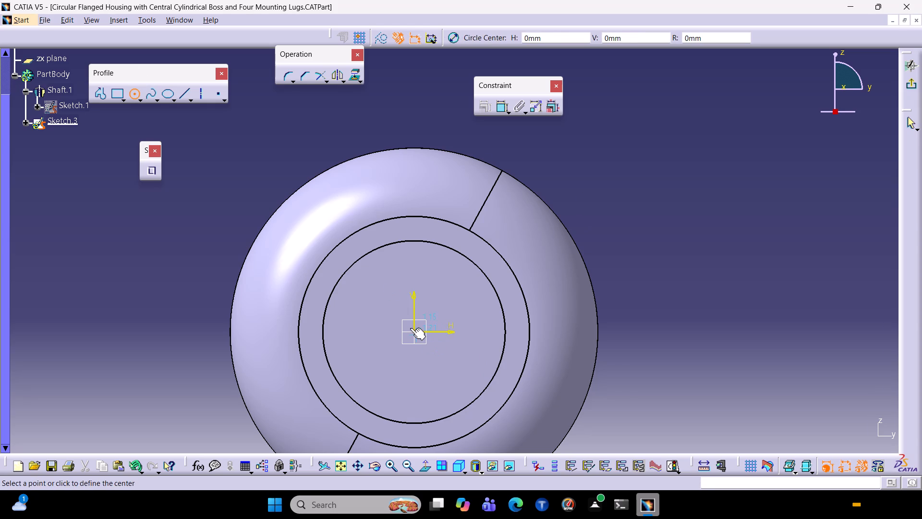
left_click(415, 331)
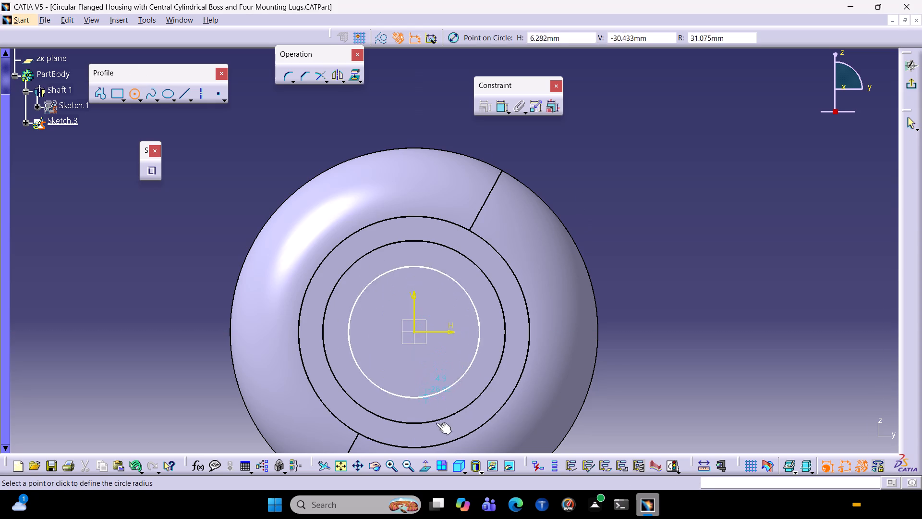
middle_click_drag(447, 442, 441, 391)
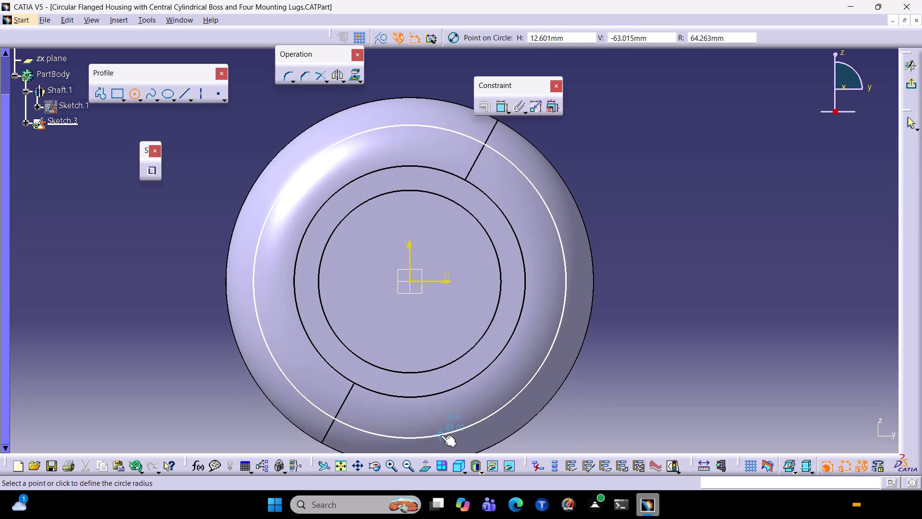
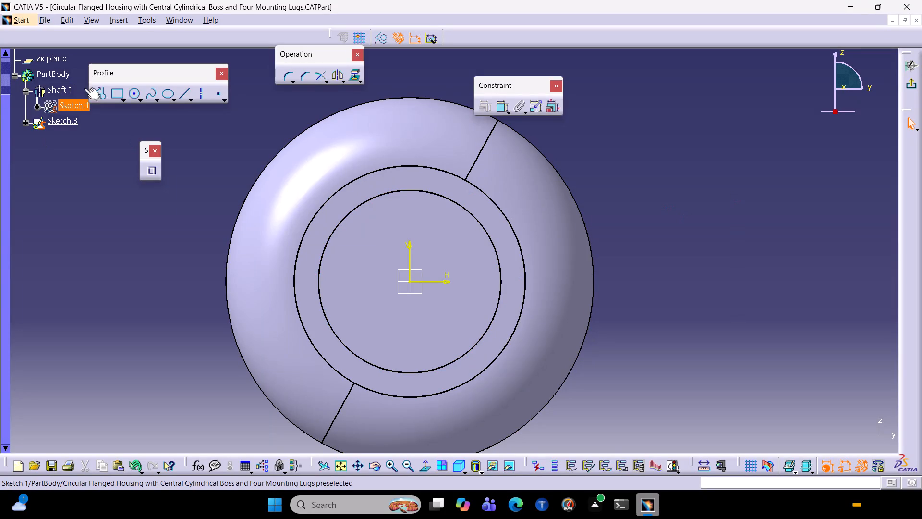
Open Sketch.1, the profile sketch of Shaft.1, for editing.
double_click(80, 107)
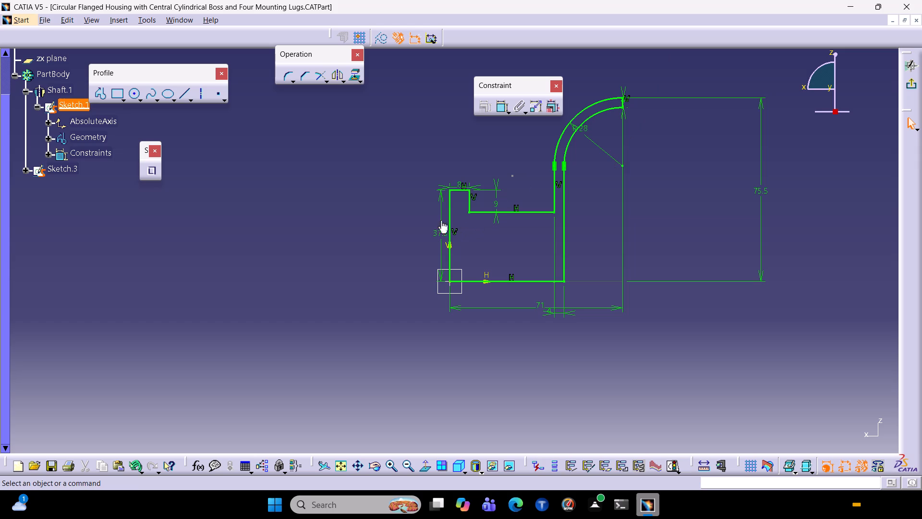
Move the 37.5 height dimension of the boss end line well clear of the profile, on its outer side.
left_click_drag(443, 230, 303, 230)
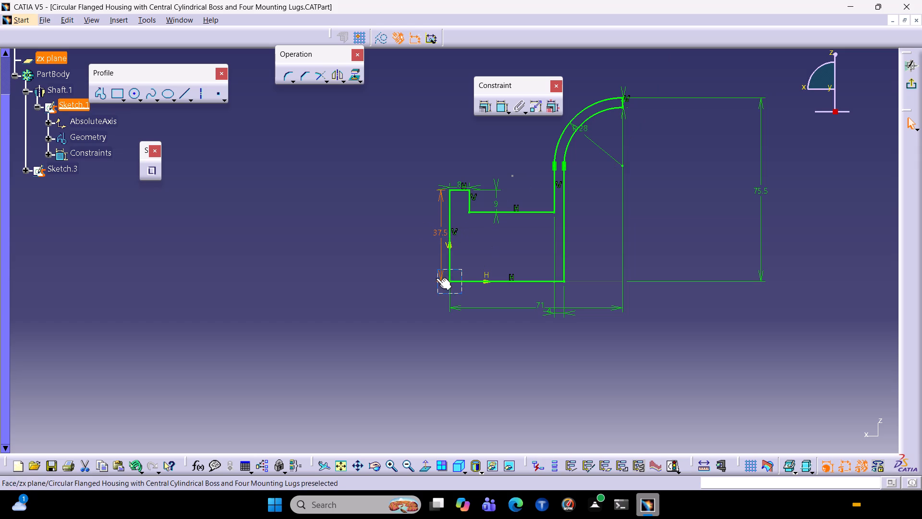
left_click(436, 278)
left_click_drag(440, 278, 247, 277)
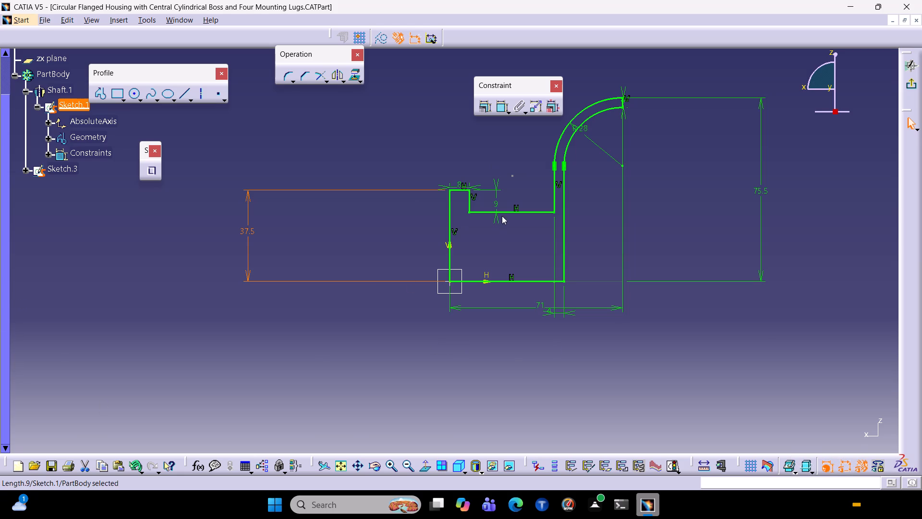
Delete the vertical profile line lying on the V axis, between the origin and the boss's short top edge.
left_click(467, 194)
left_click(470, 202)
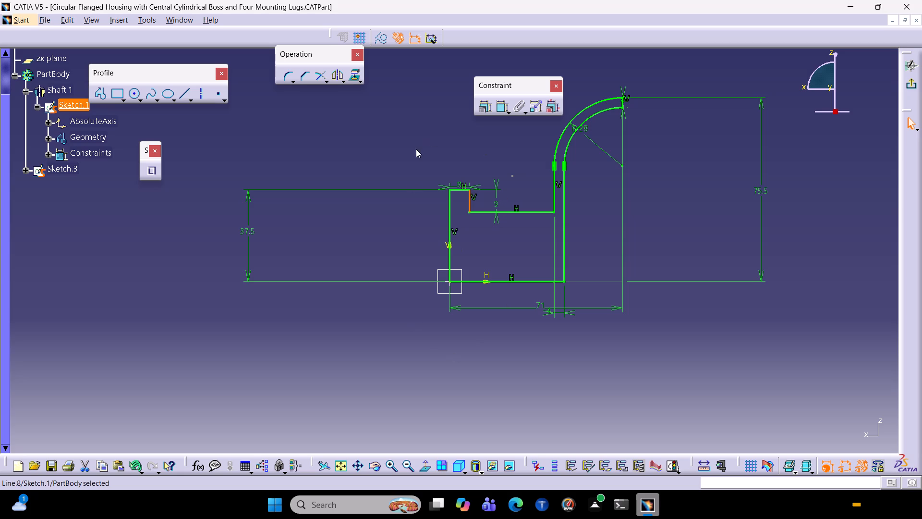
left_click(453, 211)
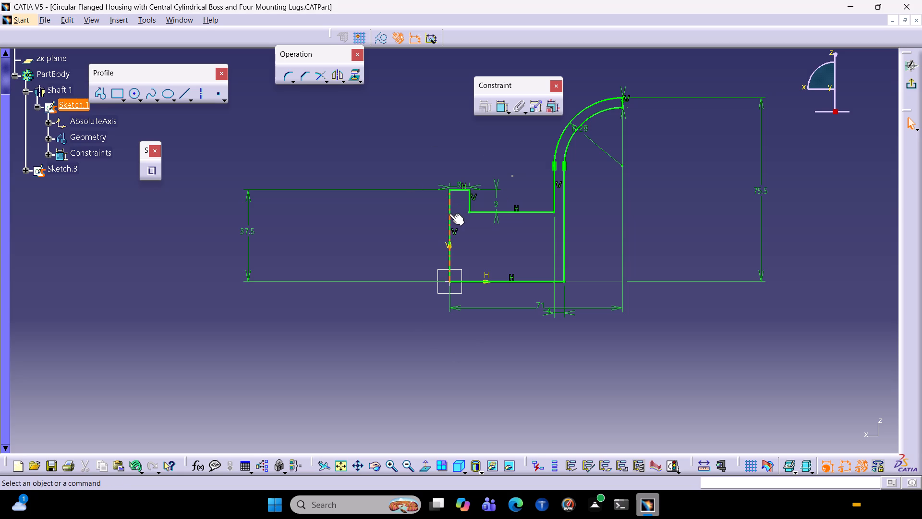
left_click(449, 213)
key("BackSpace")
key("Delete")
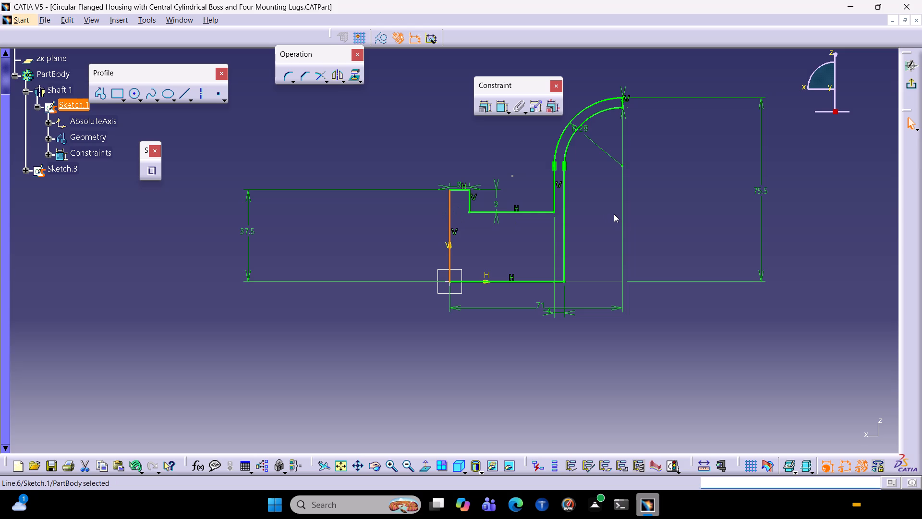
key("Delete")
scroll(614, 214, "down", 1)
key("Escape")
key("Escape")
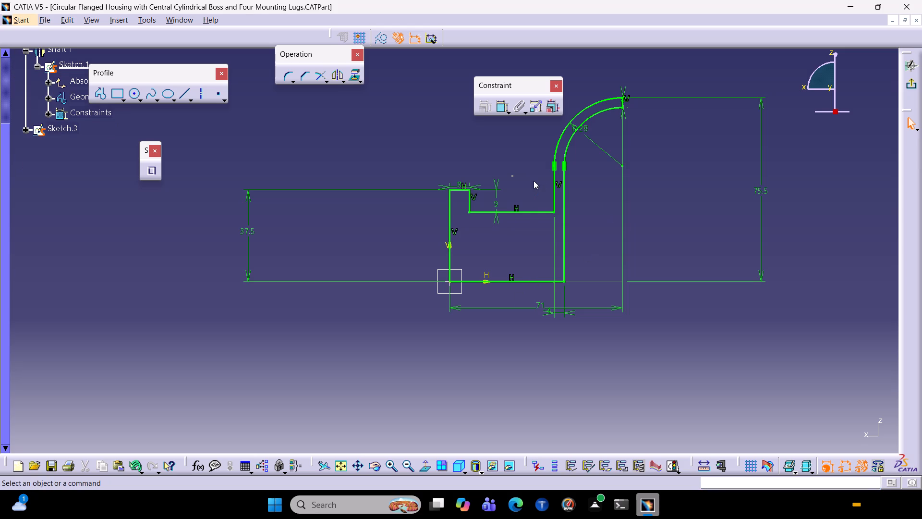
key("Escape")
left_click(447, 226)
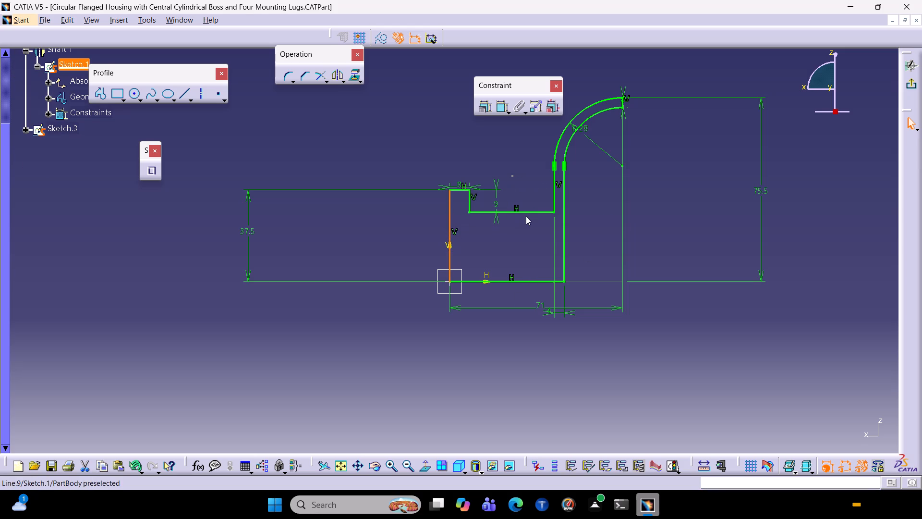
key("Delete")
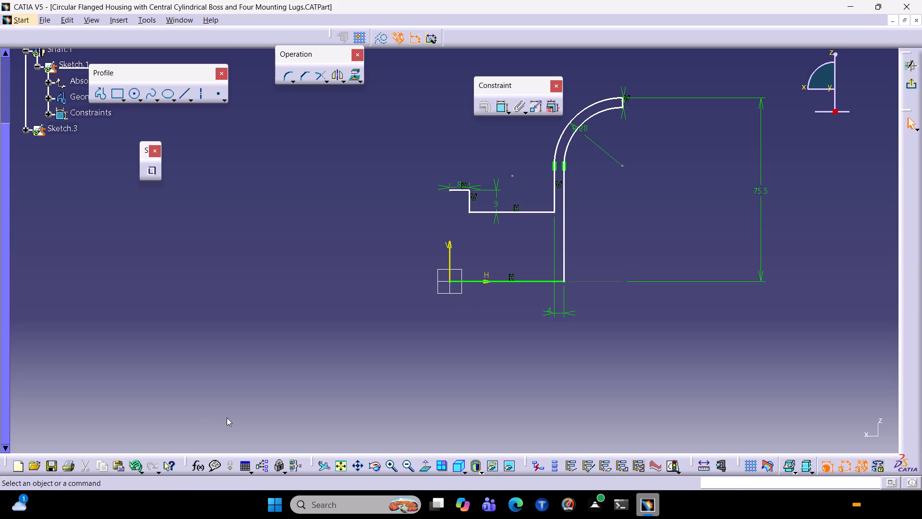
Start a new Profile of connected lines to redraw the opened boss end of the shaft sketch.
left_click(107, 95)
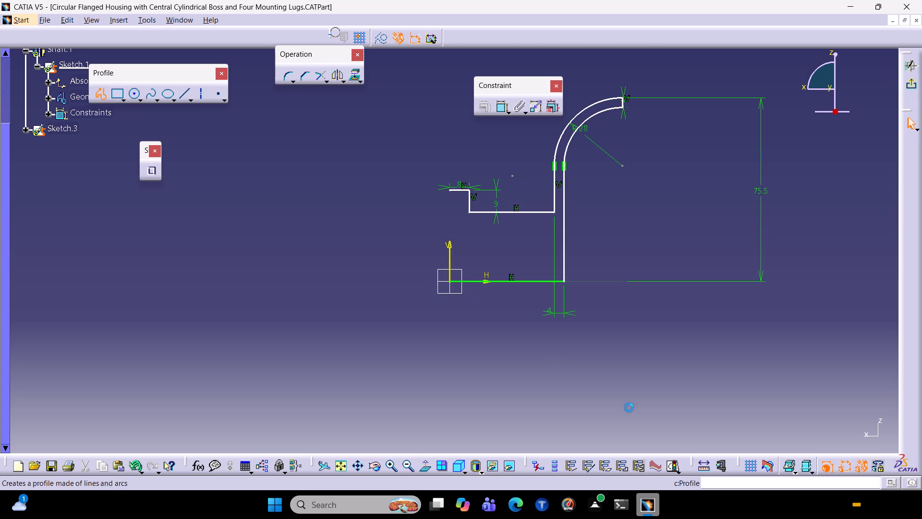
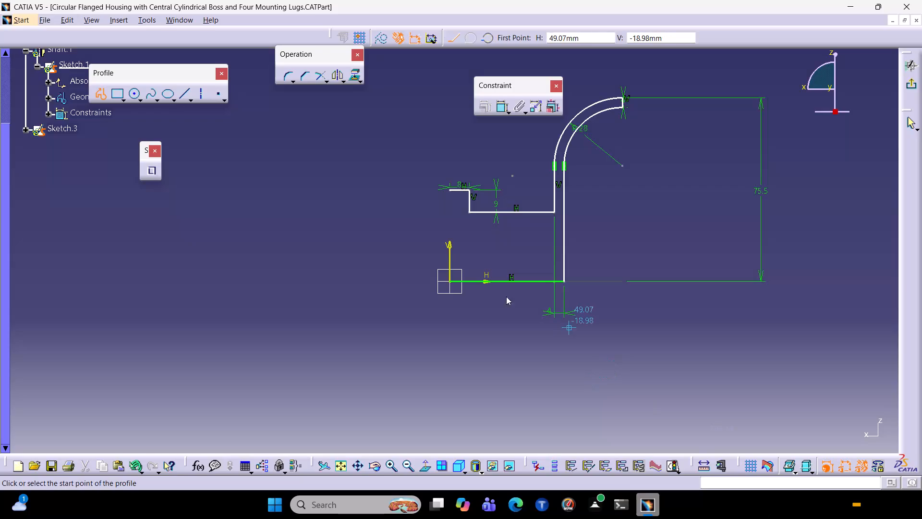
Draw the replacement profile line from the sketch origin, heading vertically along the V axis toward the boss's short top edge.
left_click(451, 283)
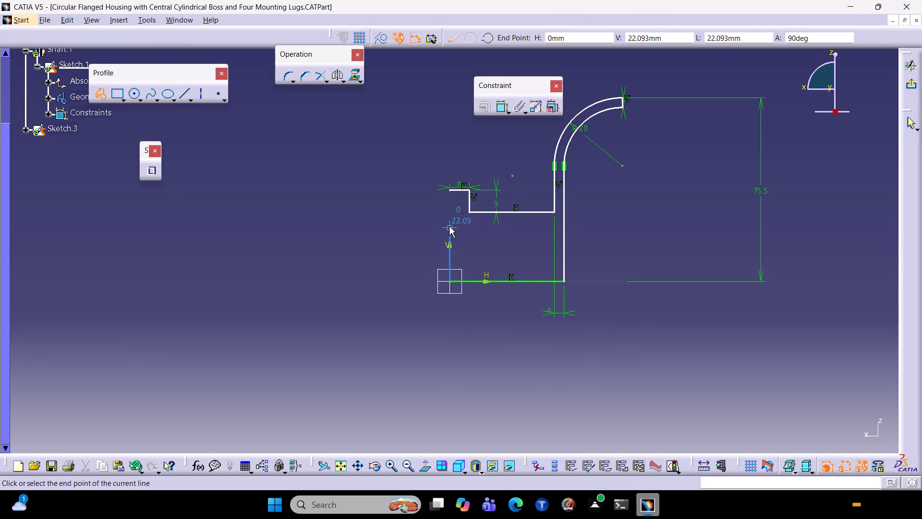
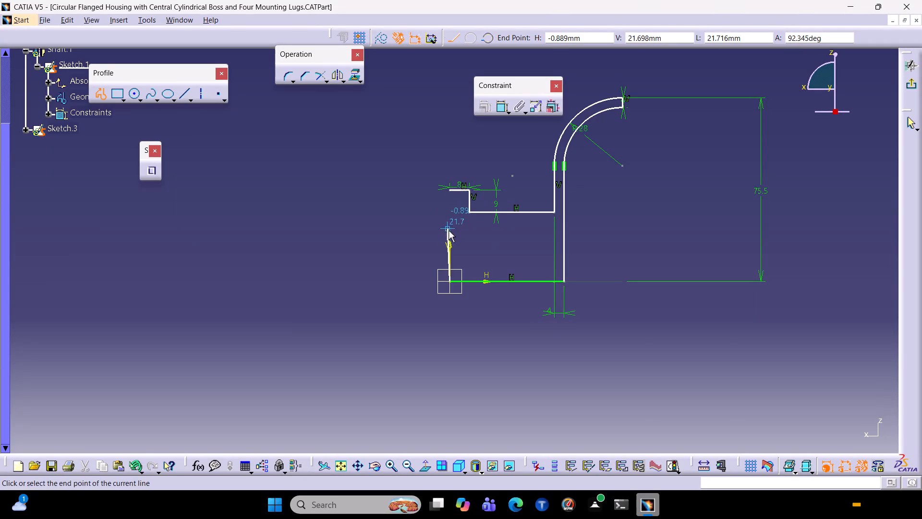
Finish the vertical line along the V axis at 45/2 (22.5 mm) long and move its dimension clear of the profile.
key("Tab")
key("Tab")
key("Tab")
key("Tab")
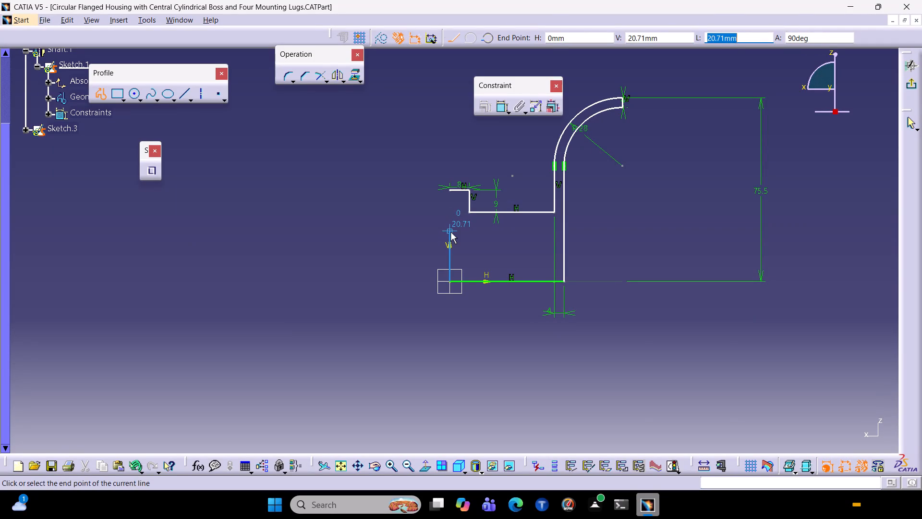
type("45/2")
key("Return")
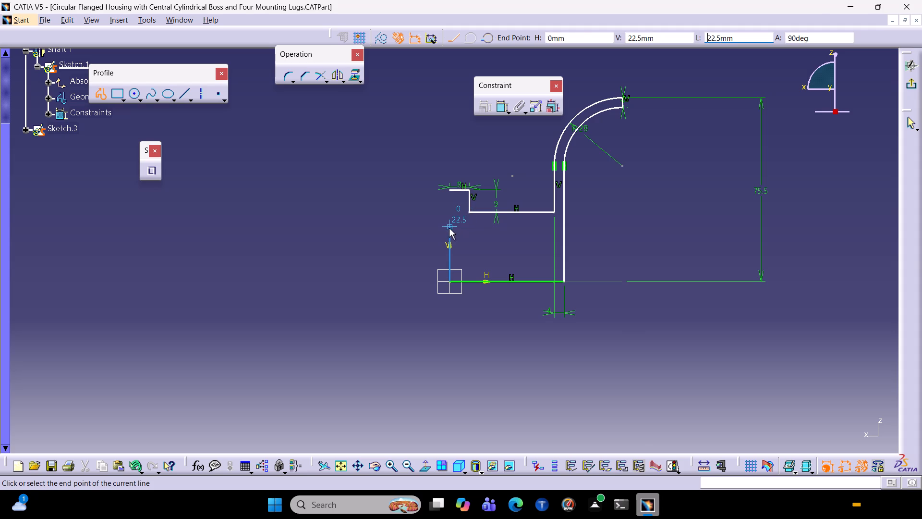
left_click(449, 228)
key("Escape")
key("Escape")
key("Escape")
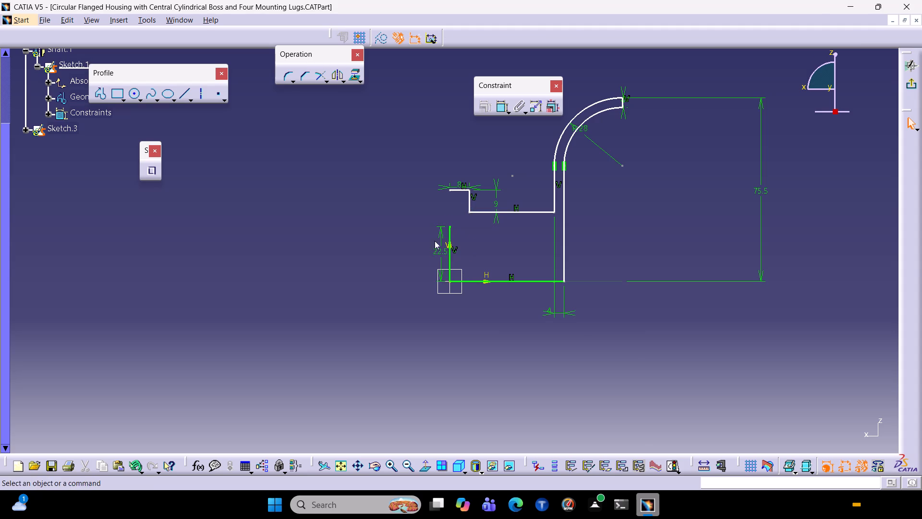
left_click_drag(437, 256, 337, 261)
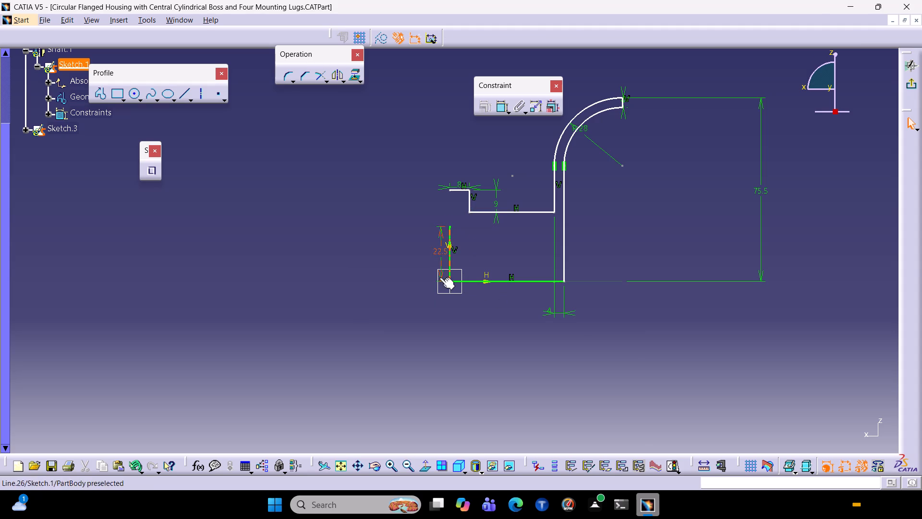
left_click_drag(439, 277, 221, 295)
Convert the 22.5 mm vertical line at the sketch origin into a construction element.
left_click(450, 252)
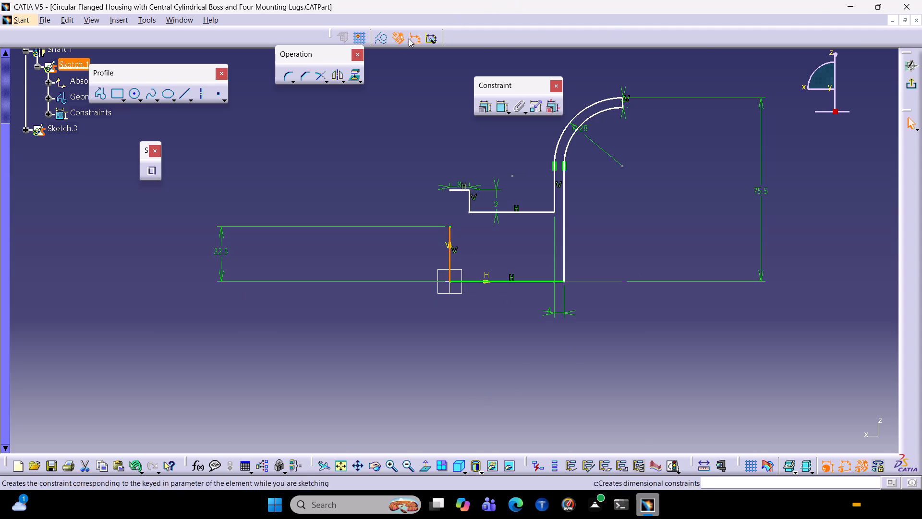
left_click(379, 41)
left_click(388, 188)
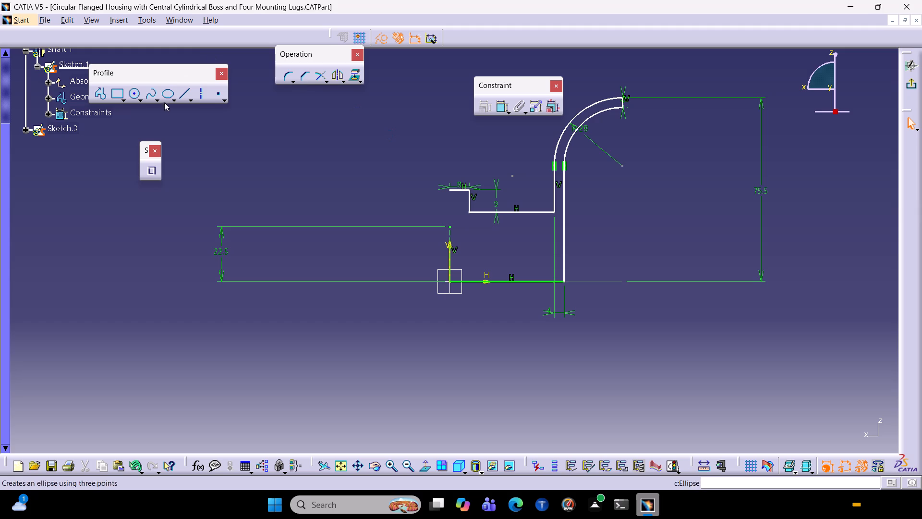
Draw a standard vertical profile line from the short top edge's open end to the construction line's upper endpoint.
left_click(102, 96)
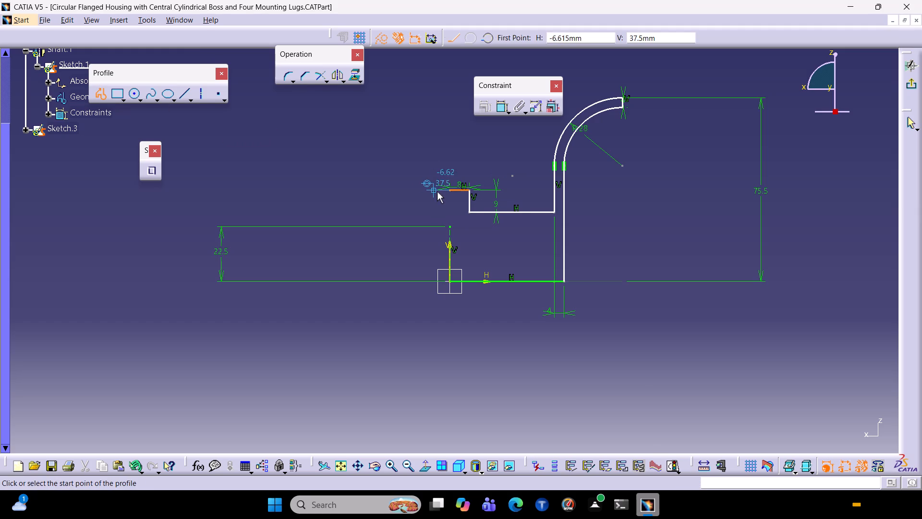
left_click(449, 189)
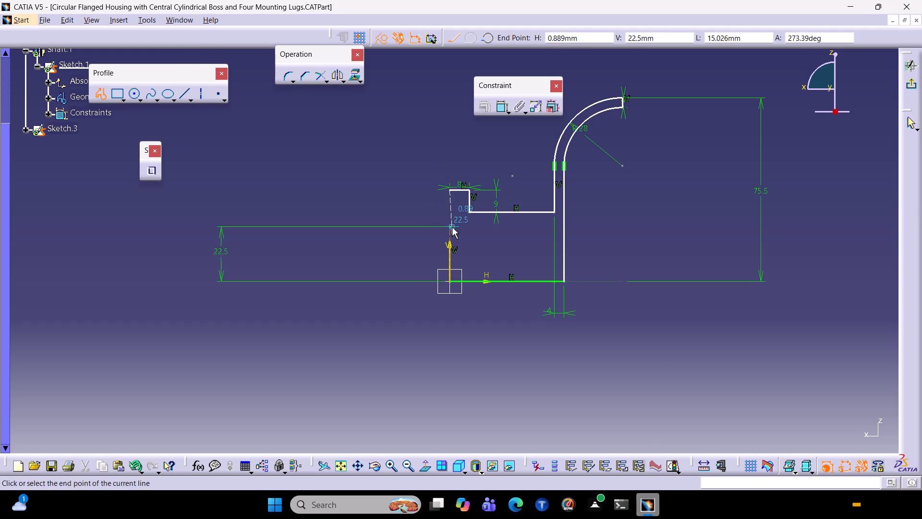
left_click(386, 42)
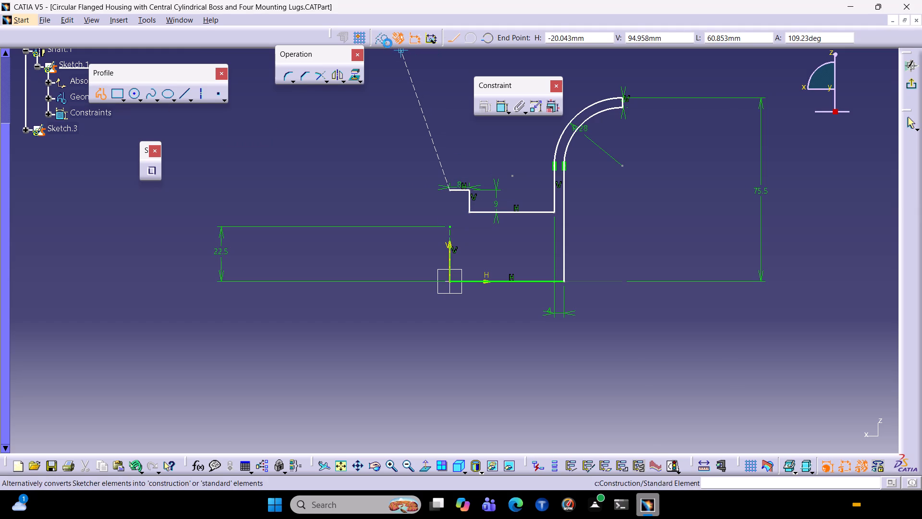
left_click(450, 224)
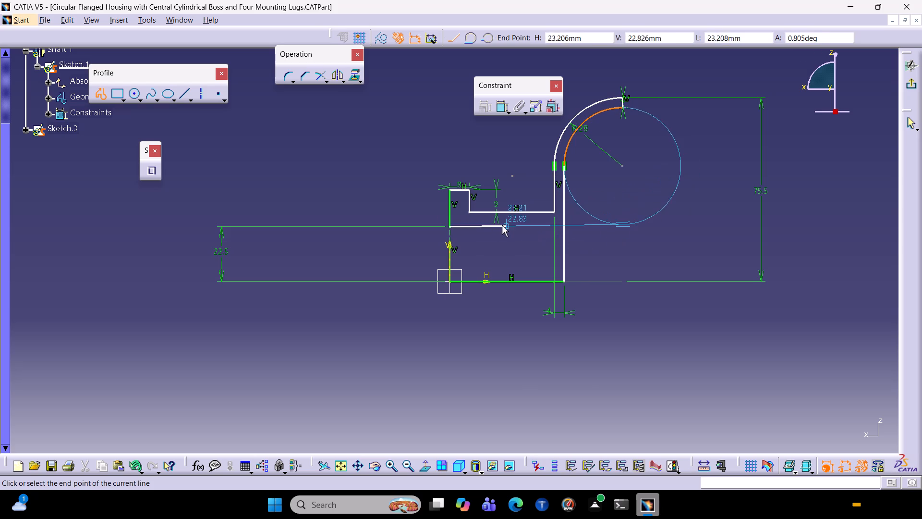
Continue the profile with a horizontal line 8+24 (32 mm) long from the construction line's upper endpoint toward the curved wall, then end the profile.
middle_click_drag(528, 225, 549, 213, "ctrl")
scroll(549, 213, "down", 1)
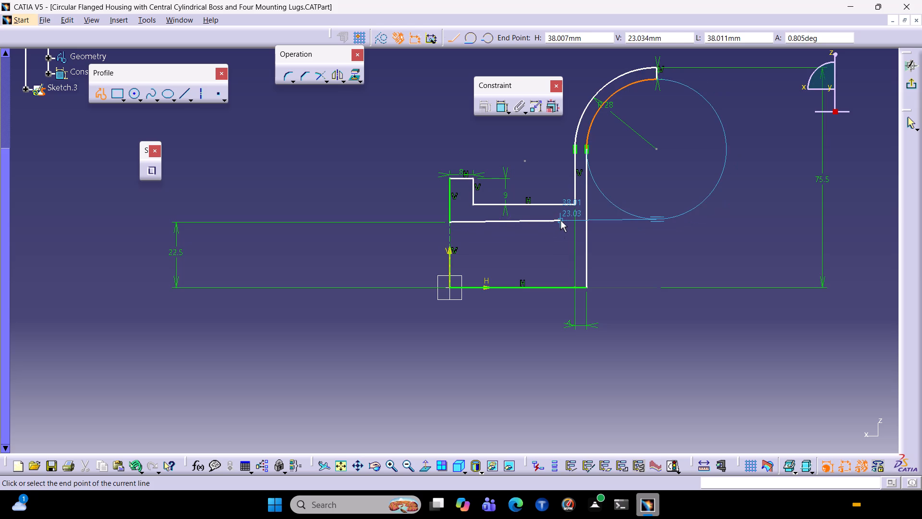
key("Tab")
key("Tab")
key("Tab")
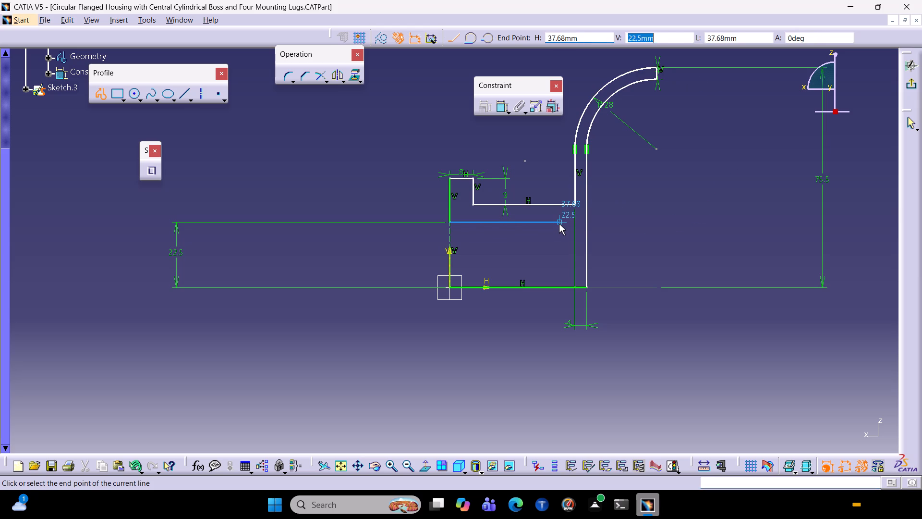
key("Tab")
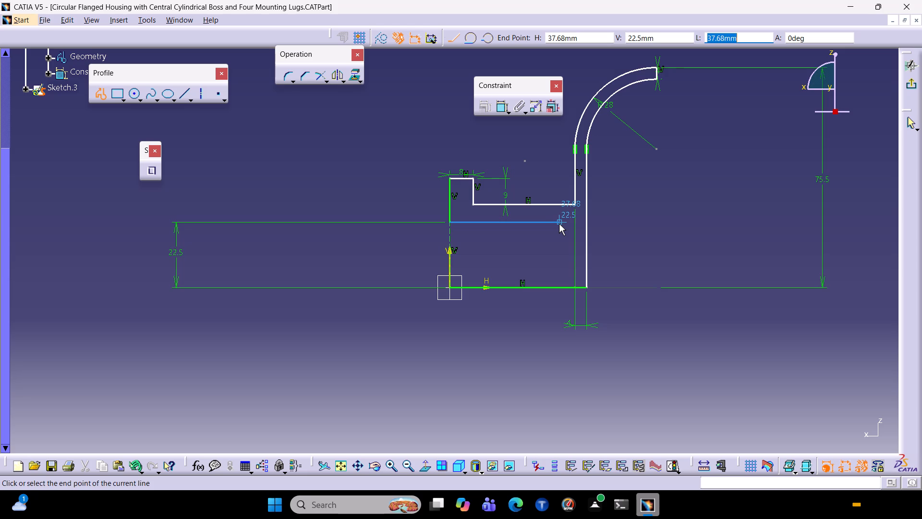
key("Tab")
key("Tab")
key("Tab")
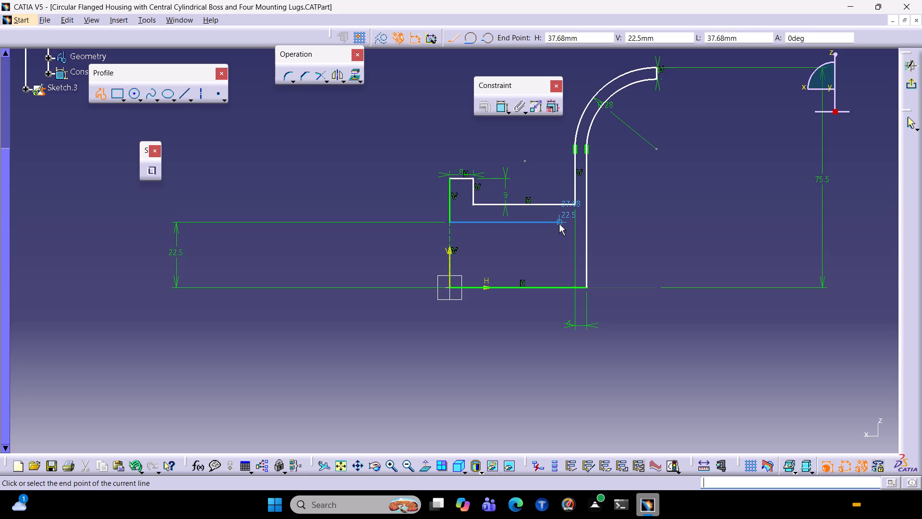
key("Tab")
key("Tab")
key("Tab")
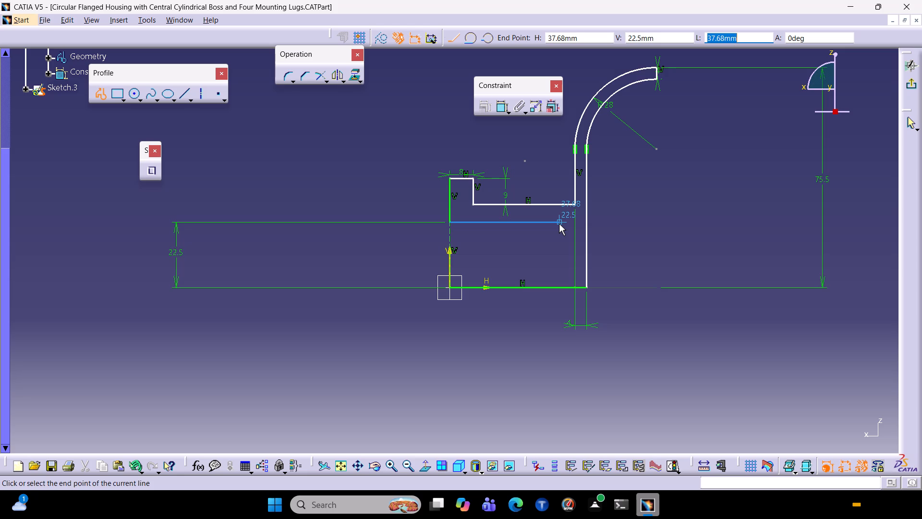
type("8+24")
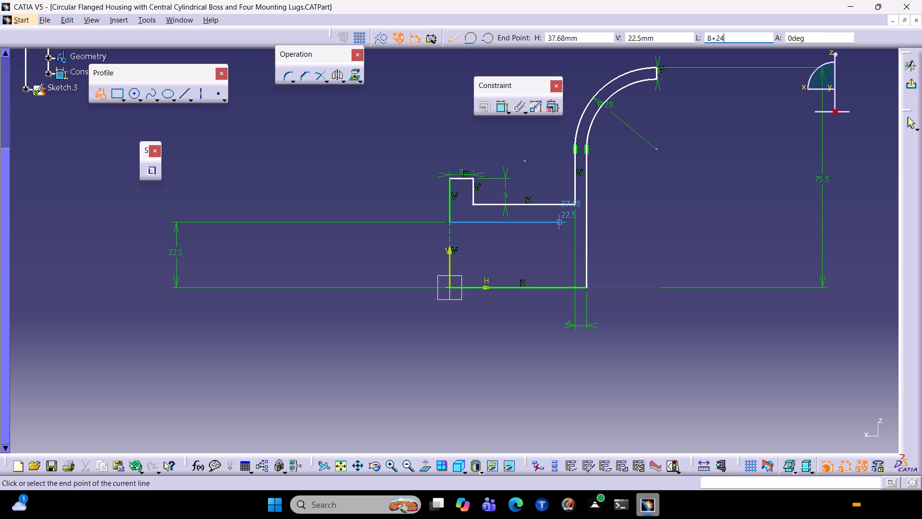
key("Return")
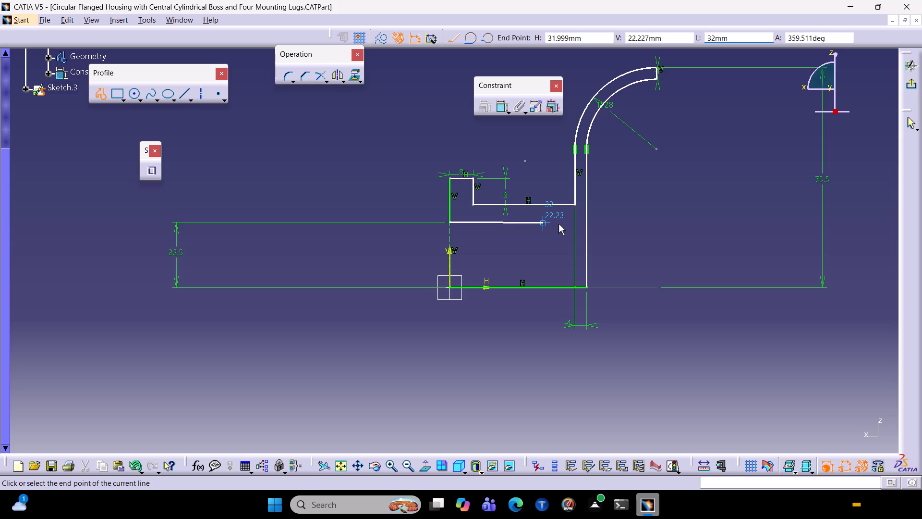
left_click(543, 224)
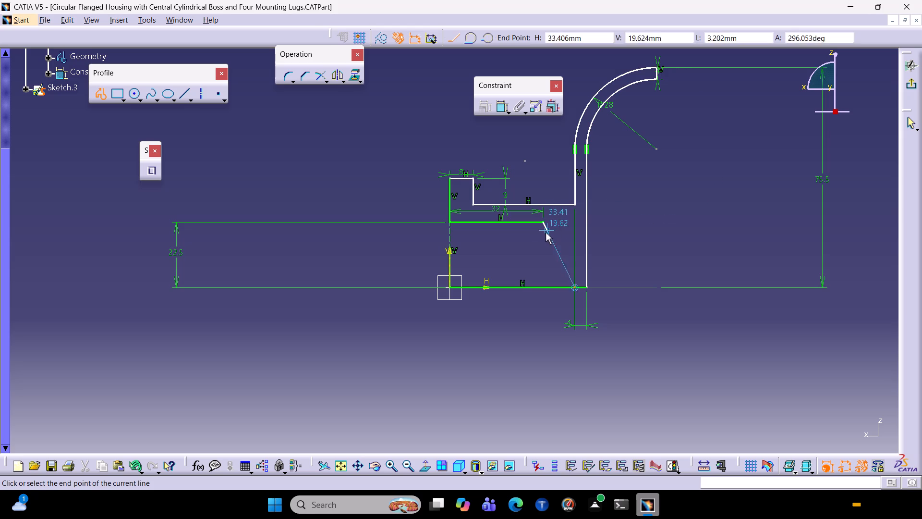
key("Escape")
key("Escape")
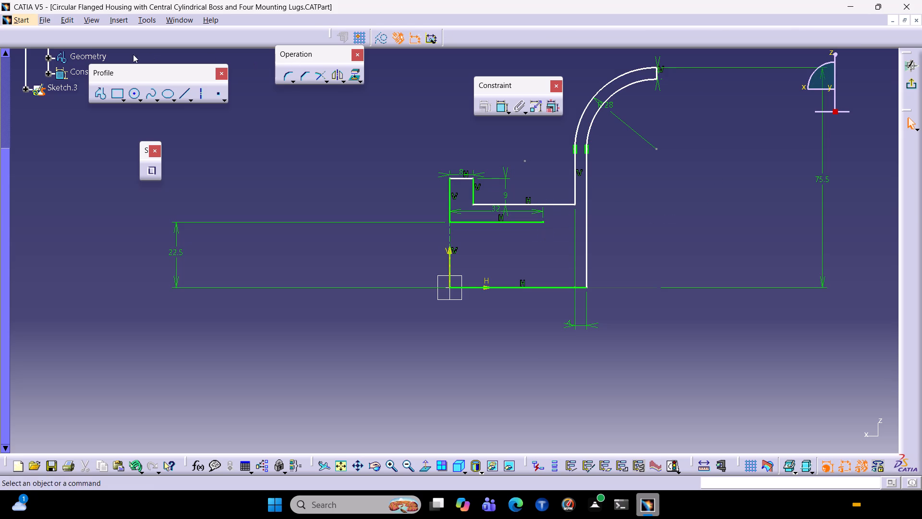
Draw a 20 mm vertical line up from the bottom horizontal line near the curved wall, and move its dimension clear of the profile.
left_click(94, 93)
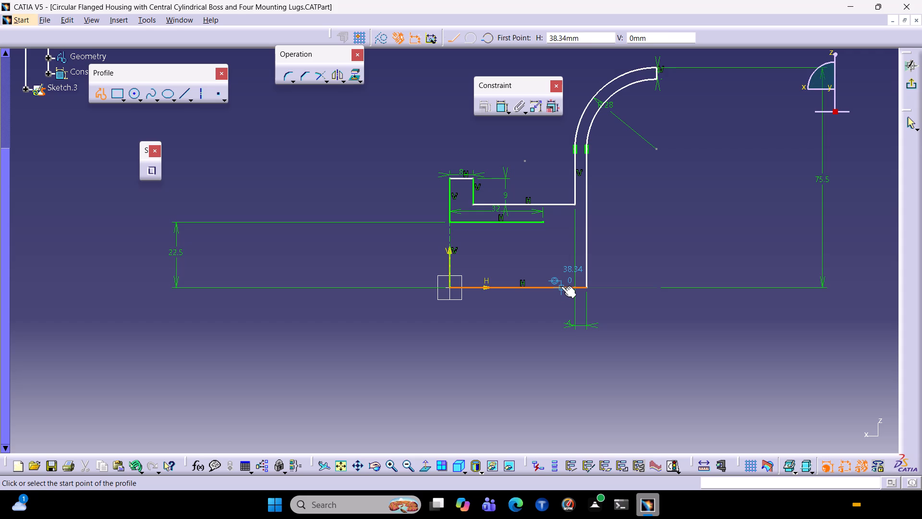
left_click(563, 288)
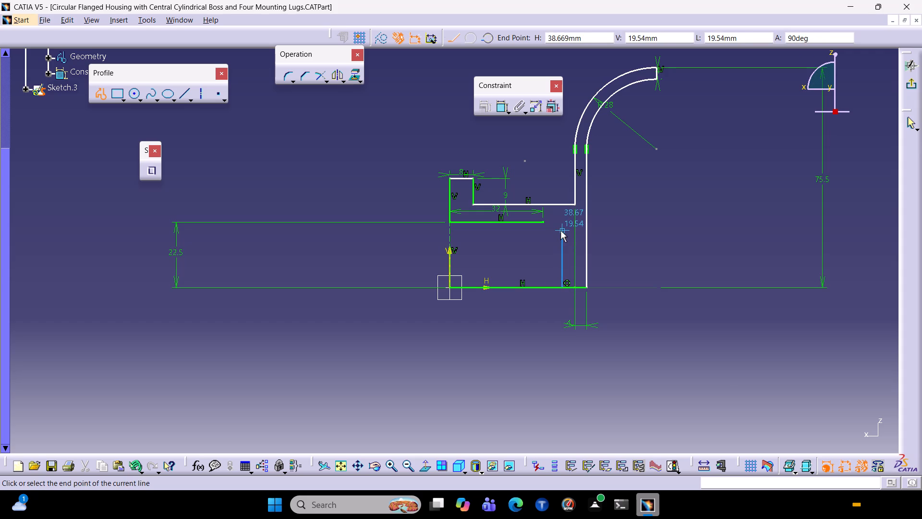
key("Tab")
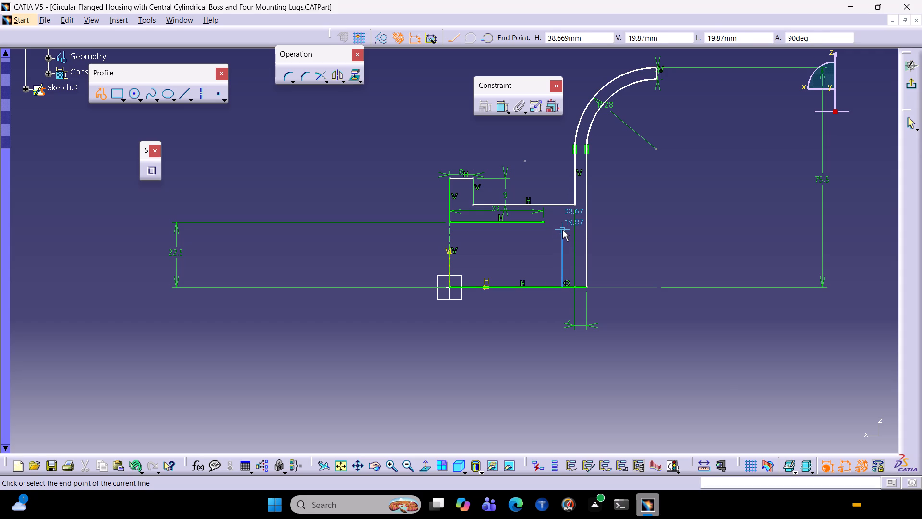
key("Tab")
key("Tab")
key("Tab")
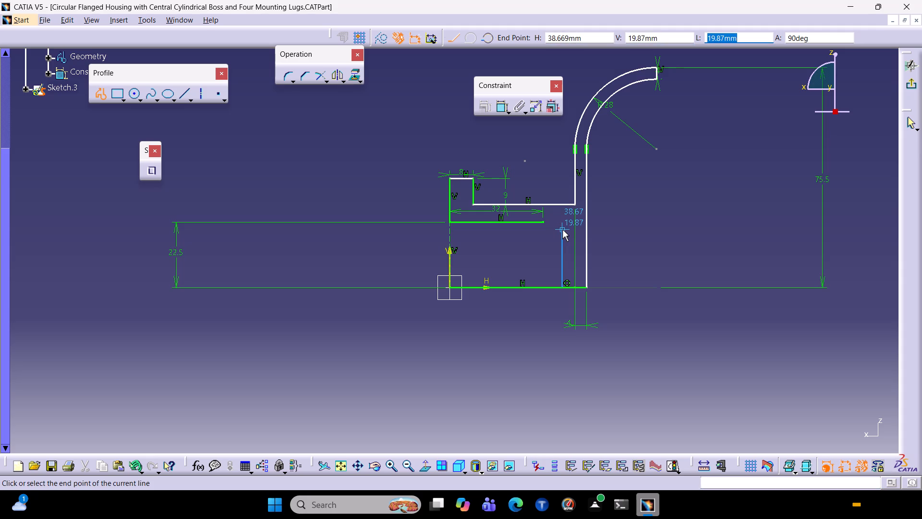
type("20")
key("Return")
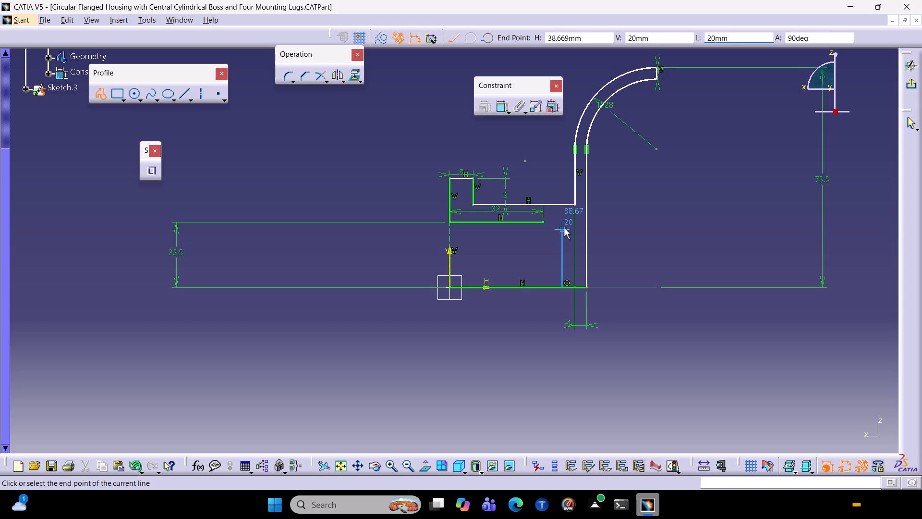
left_click(564, 227)
key("Escape")
key("Escape")
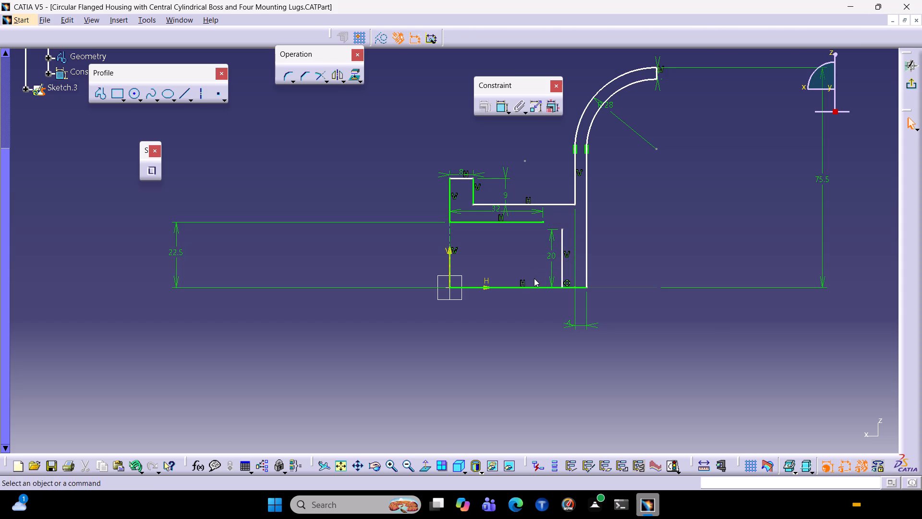
left_click_drag(552, 278, 693, 283)
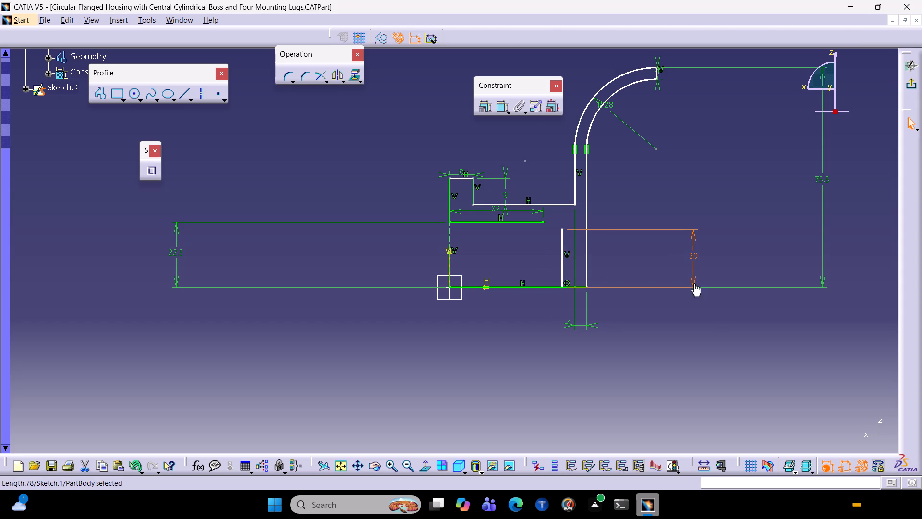
Dimension the 20 mm vertical line's distance from the construction line on the V axis and set it to 8+24+3 (35 mm).
left_click(499, 105)
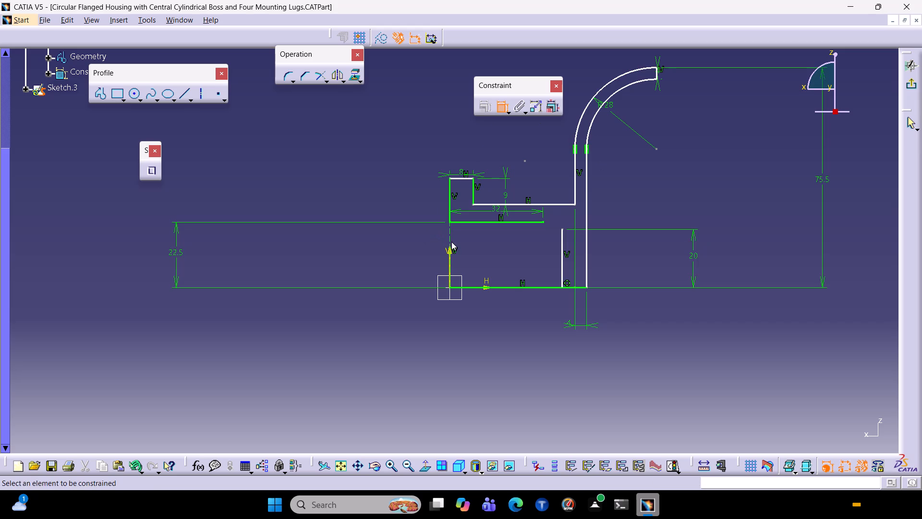
left_click(449, 242)
left_click(562, 268)
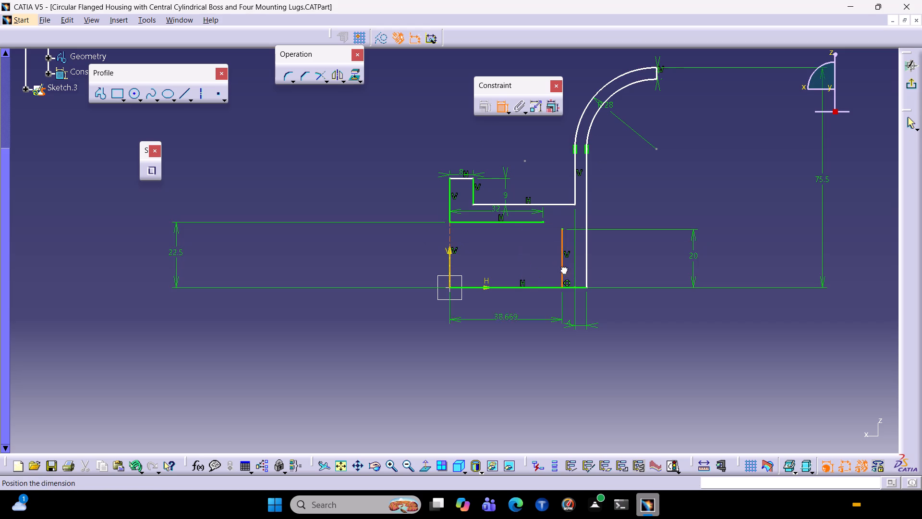
left_click(520, 327)
double_click(518, 326)
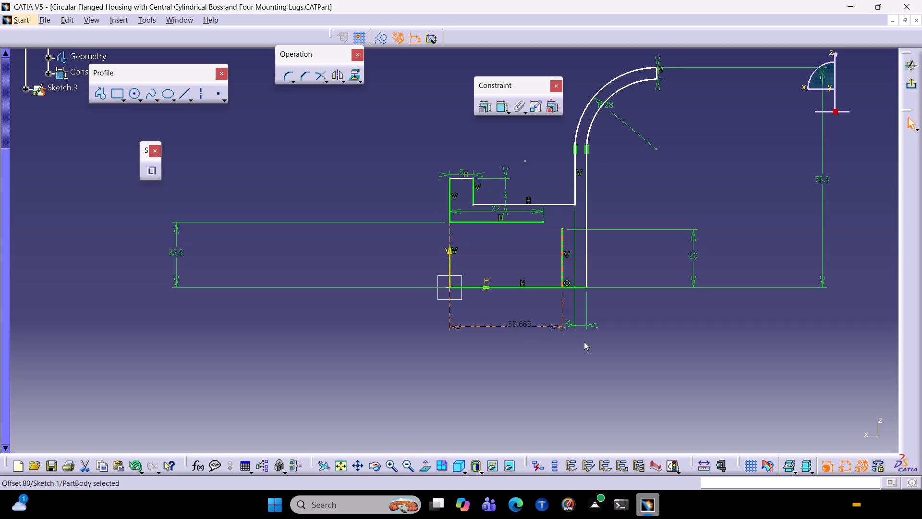
double_click(519, 325)
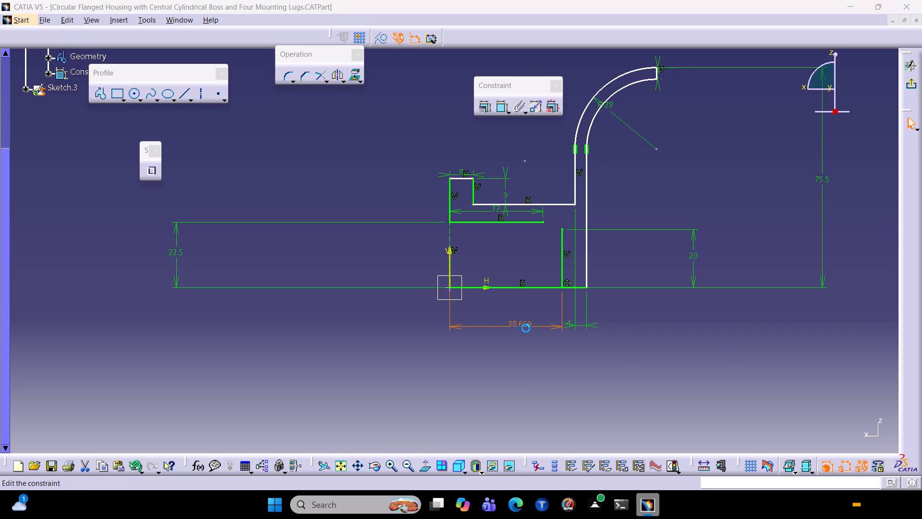
key("8")
type("+24+")
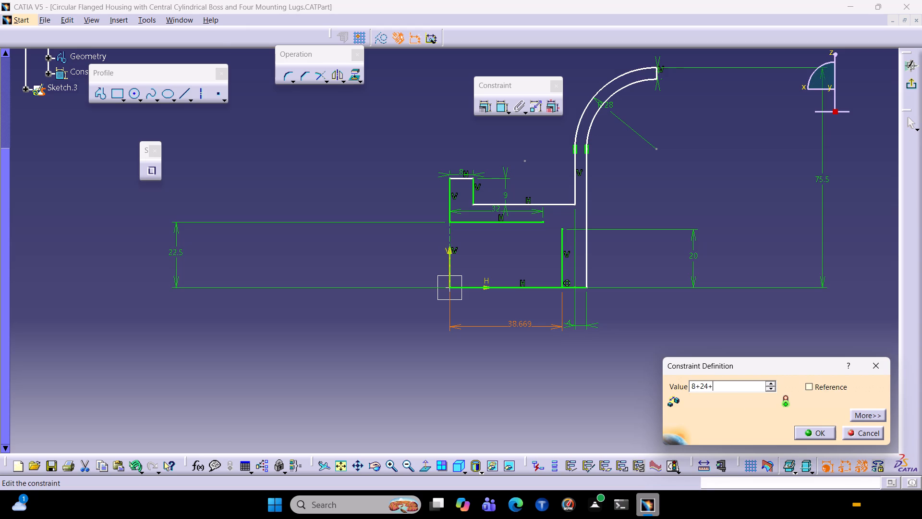
key("3")
key("Return")
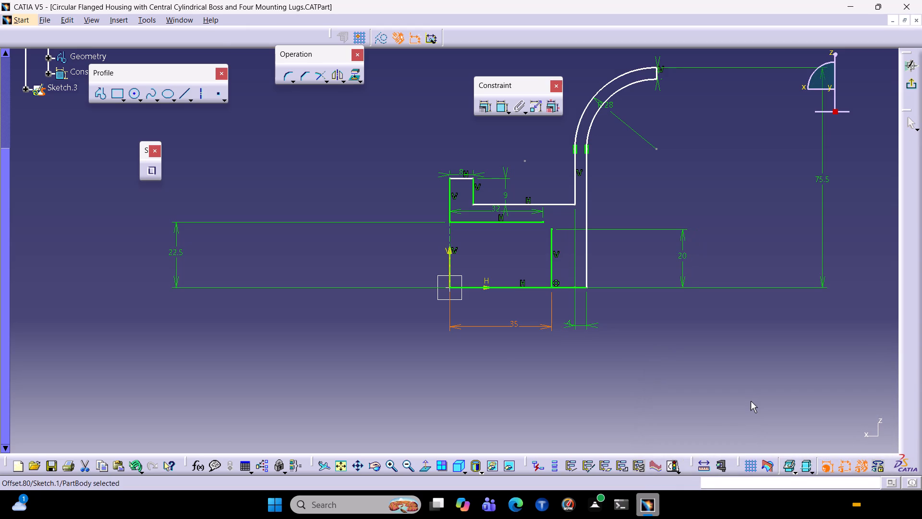
Close the Typing Meter pop-up and draw a sloped profile line joining the 20 mm vertical line's top to the 32 mm horizontal line's end.
left_click(105, 94)
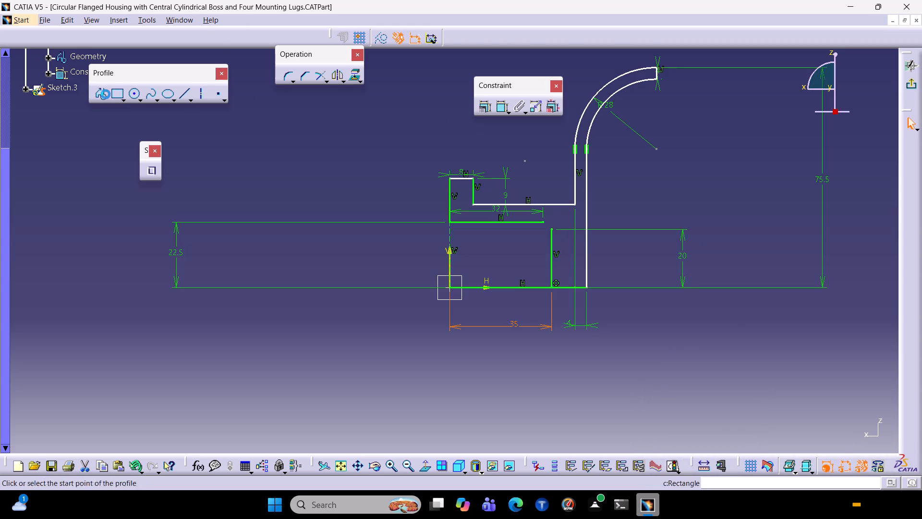
left_click(551, 229)
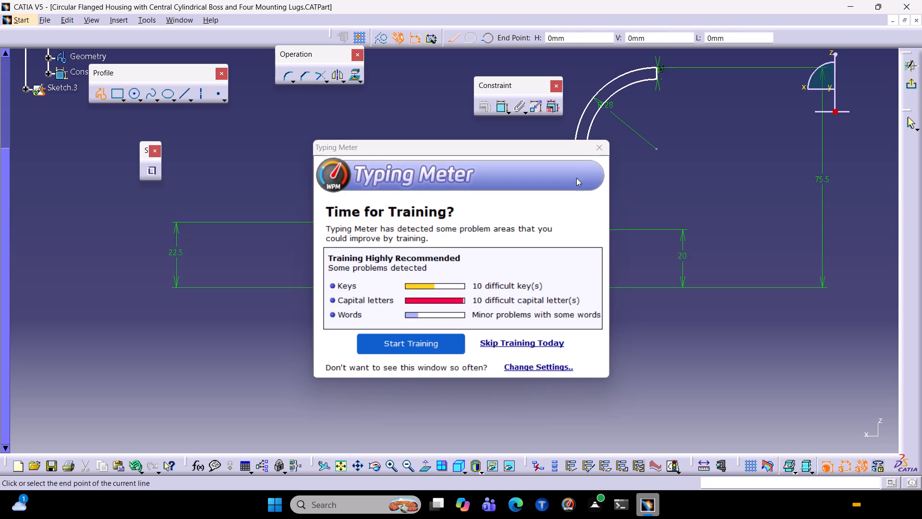
left_click(588, 146)
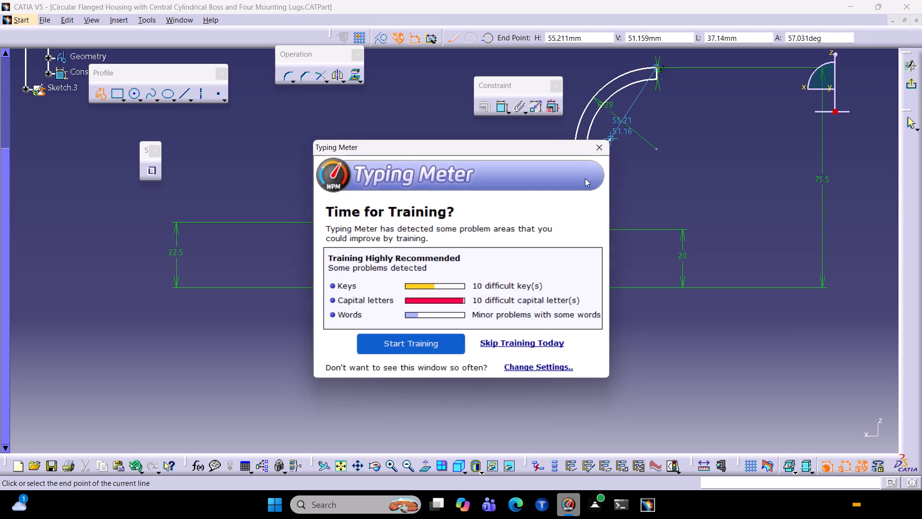
left_click(601, 151)
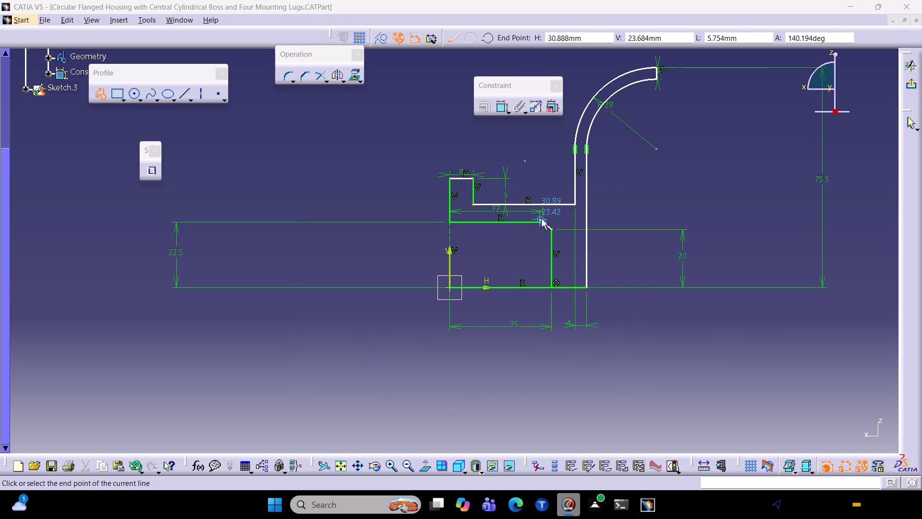
left_click(541, 222)
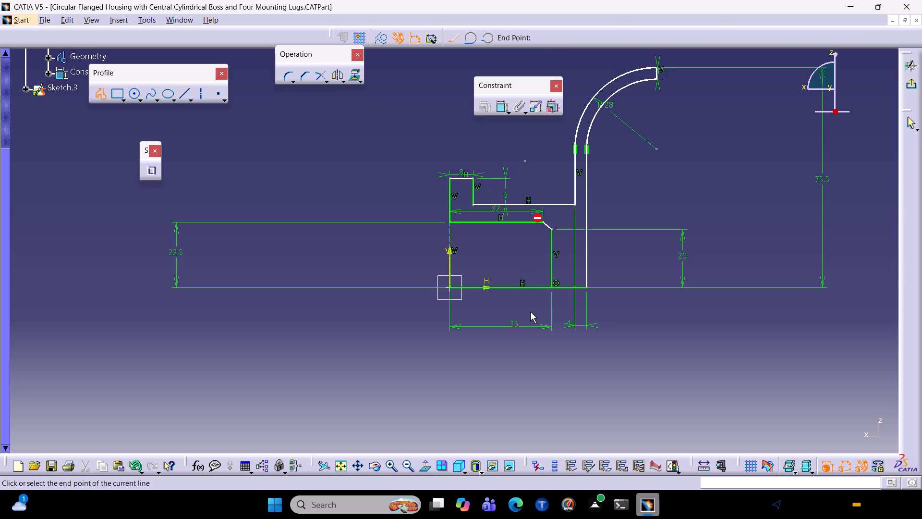
key("Escape")
key("Escape")
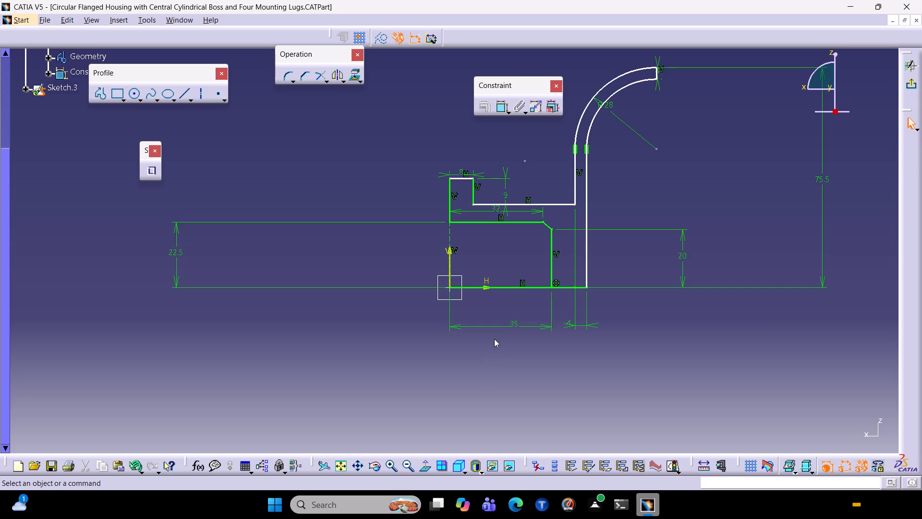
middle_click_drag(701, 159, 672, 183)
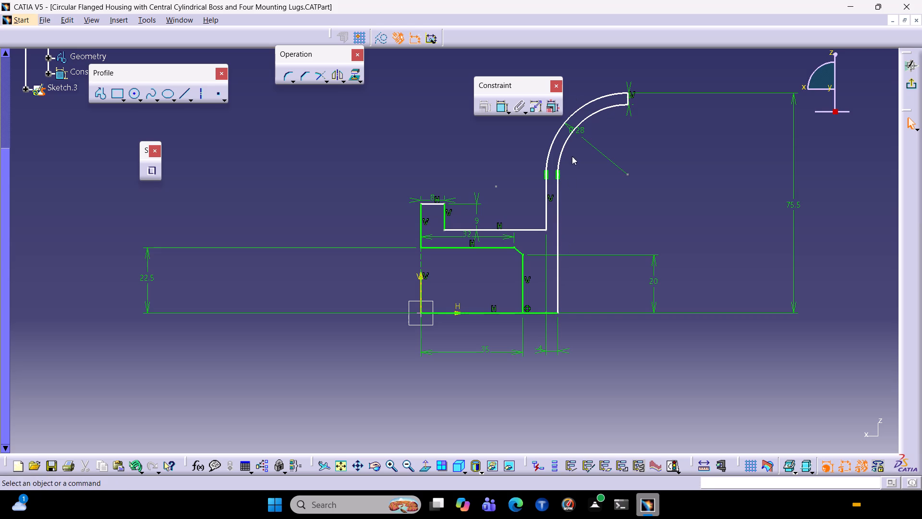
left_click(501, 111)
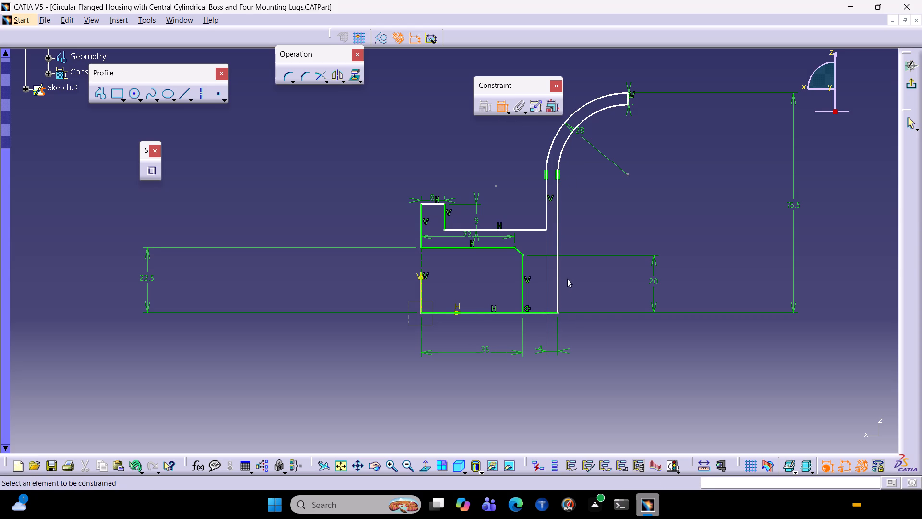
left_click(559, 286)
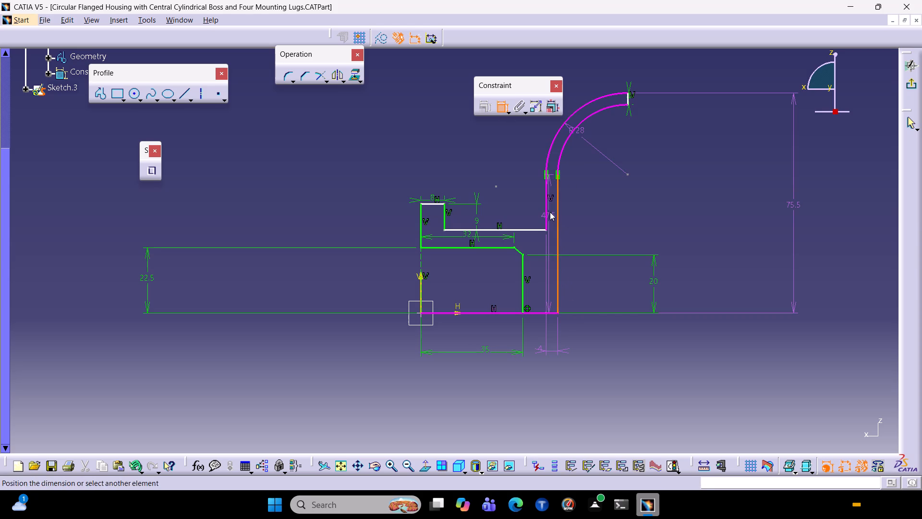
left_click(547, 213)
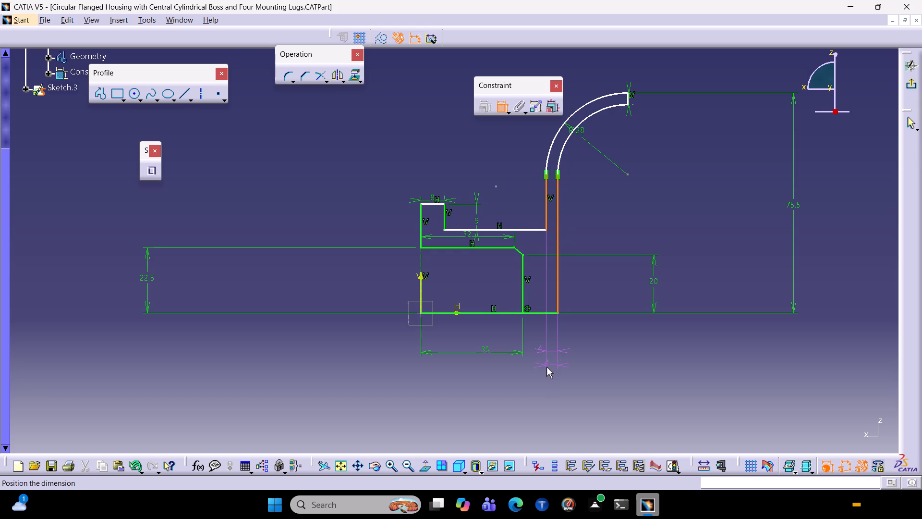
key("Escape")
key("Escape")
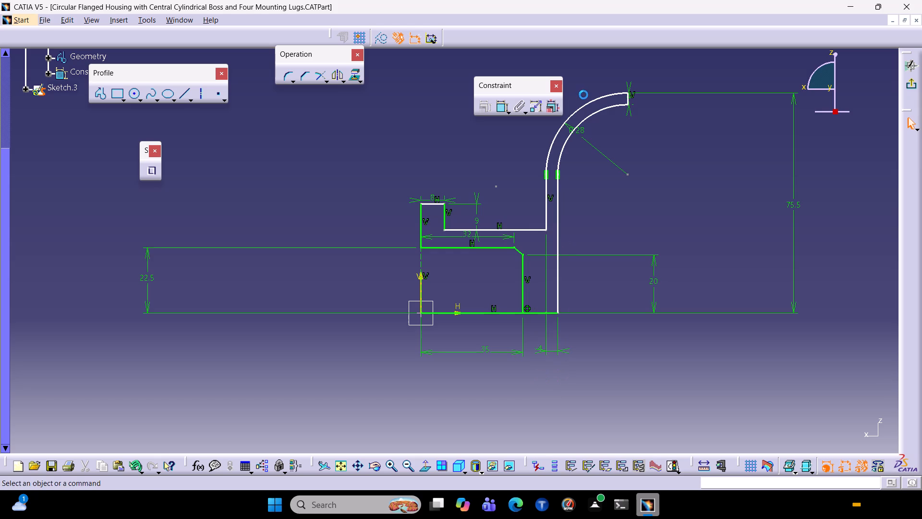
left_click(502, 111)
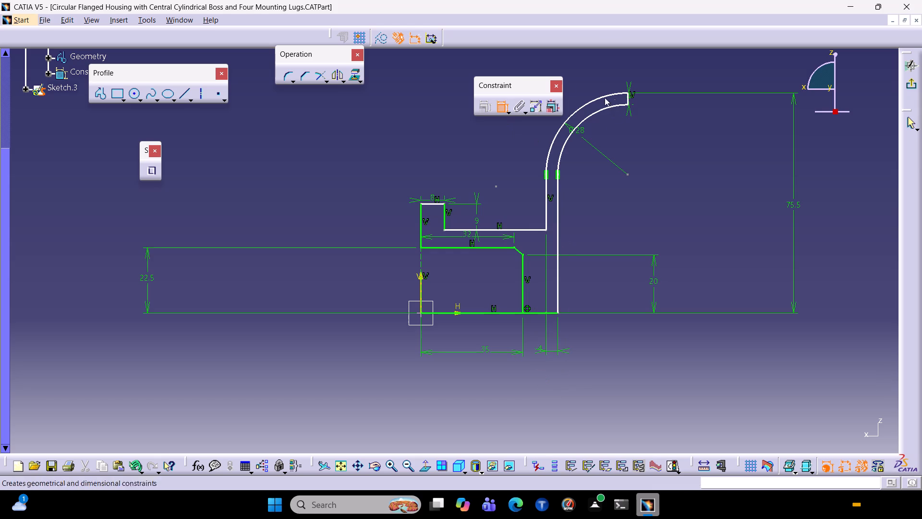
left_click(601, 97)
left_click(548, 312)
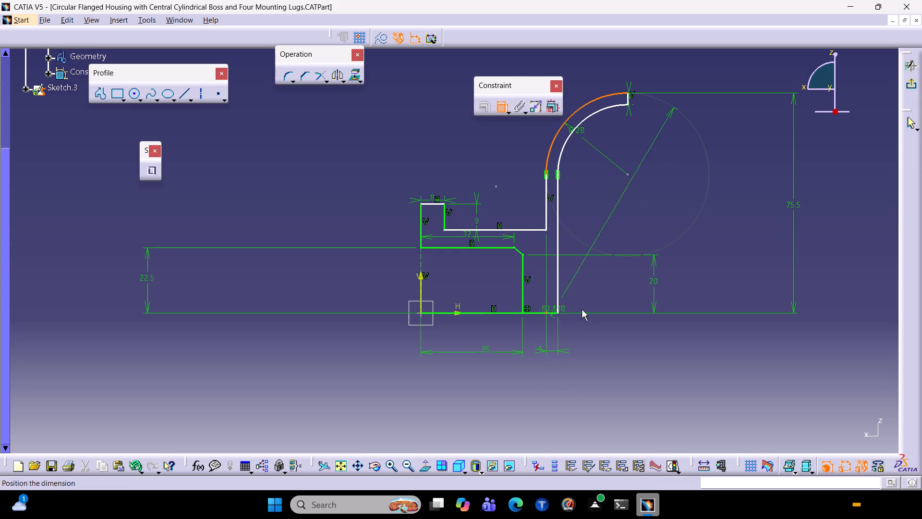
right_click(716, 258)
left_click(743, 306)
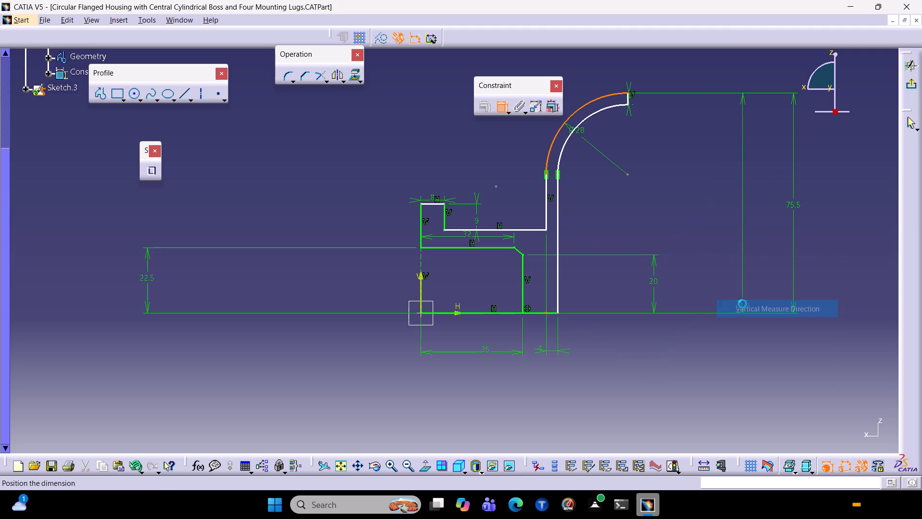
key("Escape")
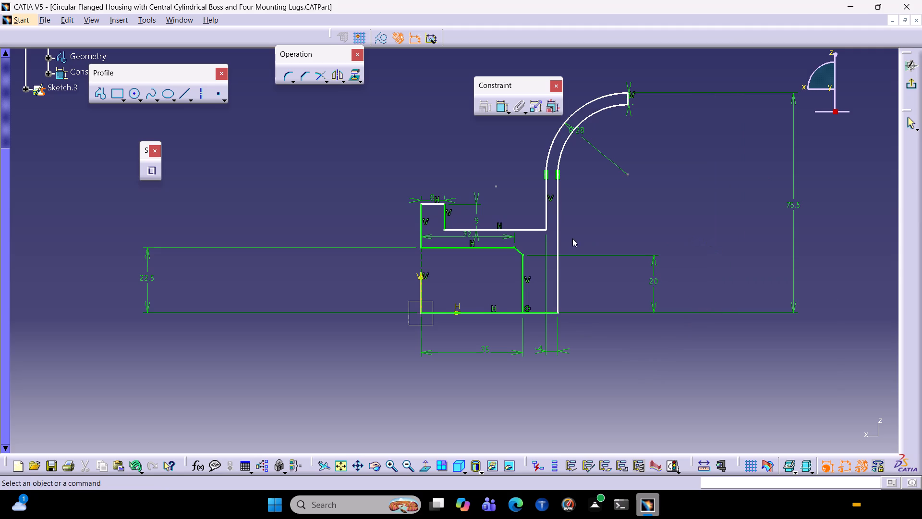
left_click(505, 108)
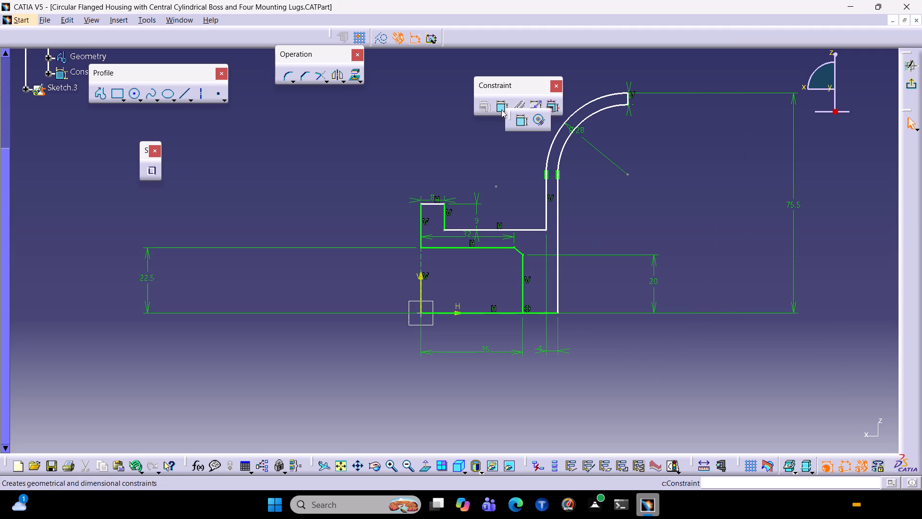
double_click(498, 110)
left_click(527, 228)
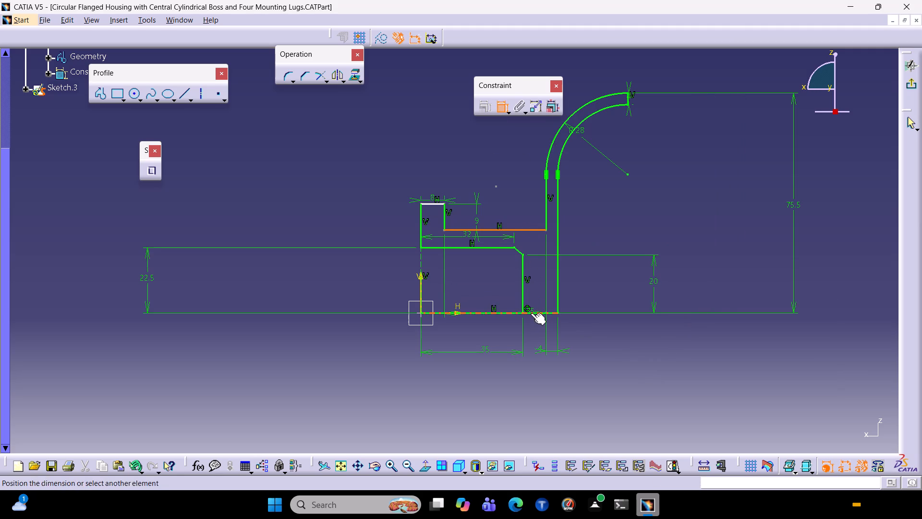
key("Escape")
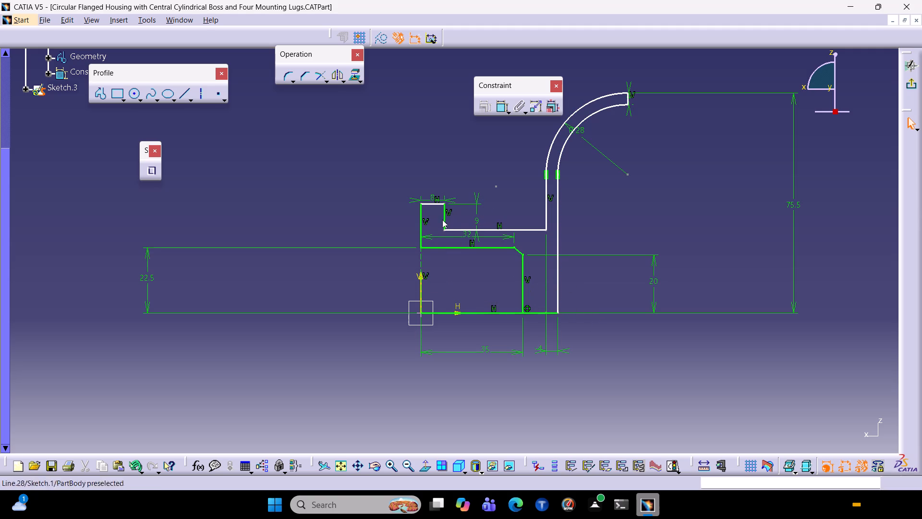
Move the 32 mm dimension up to the level of the short top edge, clear of the profile lines.
left_click_drag(501, 238, 504, 202)
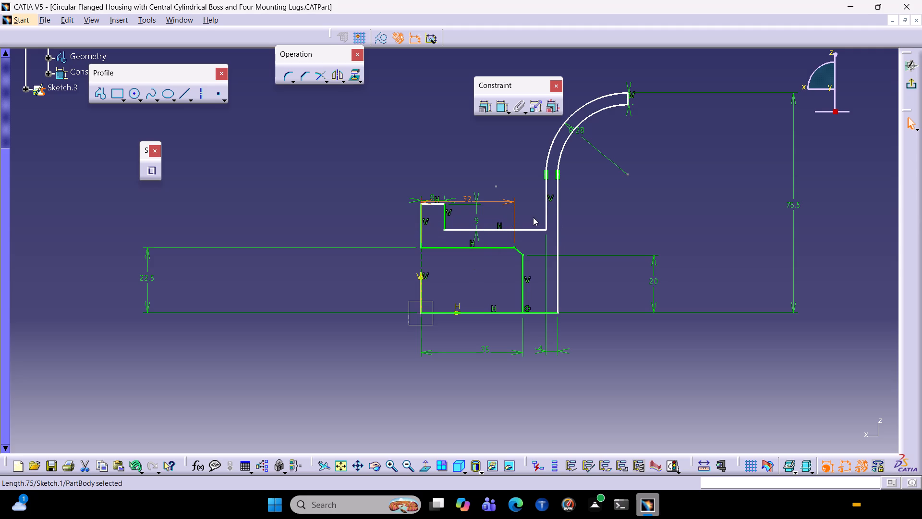
Dimension the horizontal distance from the short step's inner vertical edge to the curved wall's nearer vertical line and set it to 31 mm.
left_click(502, 108)
left_click(443, 221)
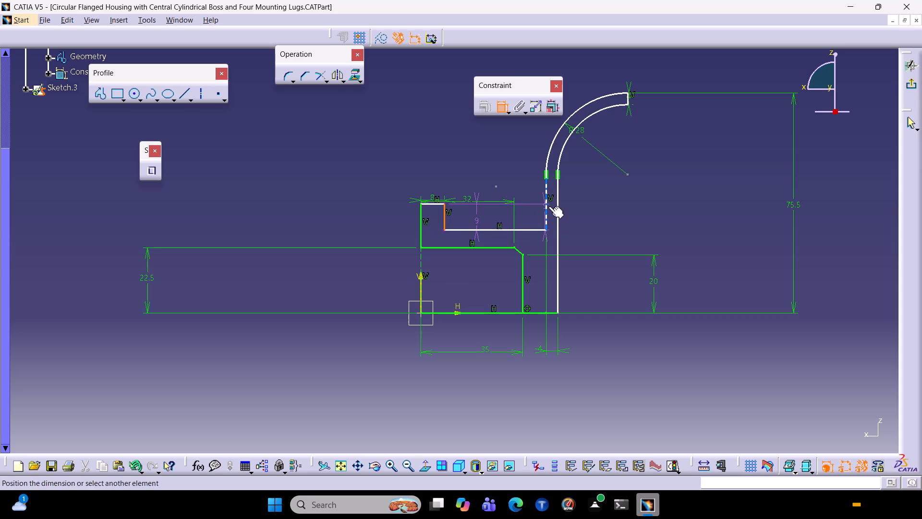
left_click(546, 209)
left_click(516, 178)
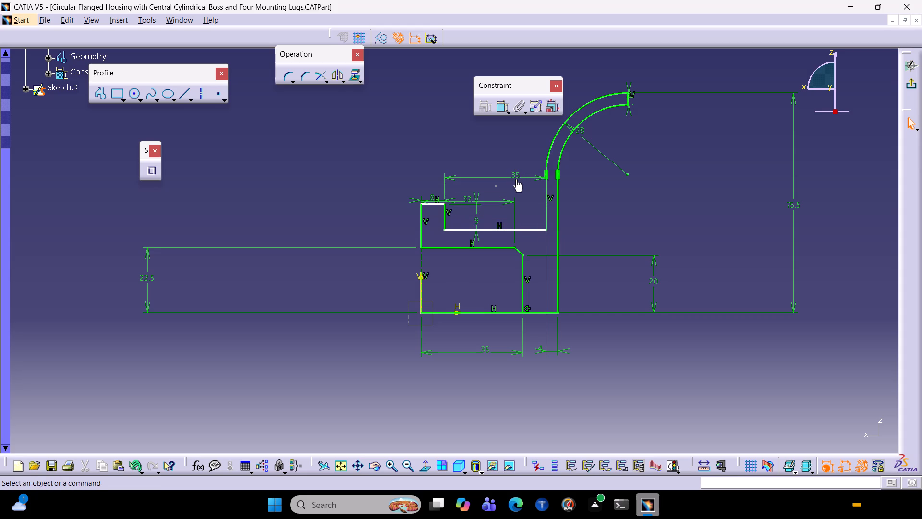
double_click(515, 179)
left_click(515, 179)
left_click(515, 179)
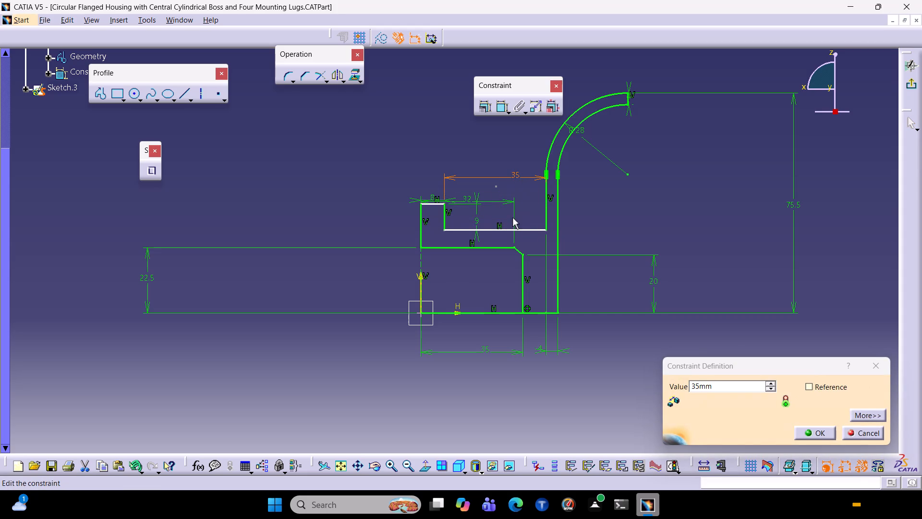
left_click_drag(740, 382, 539, 375)
key("3")
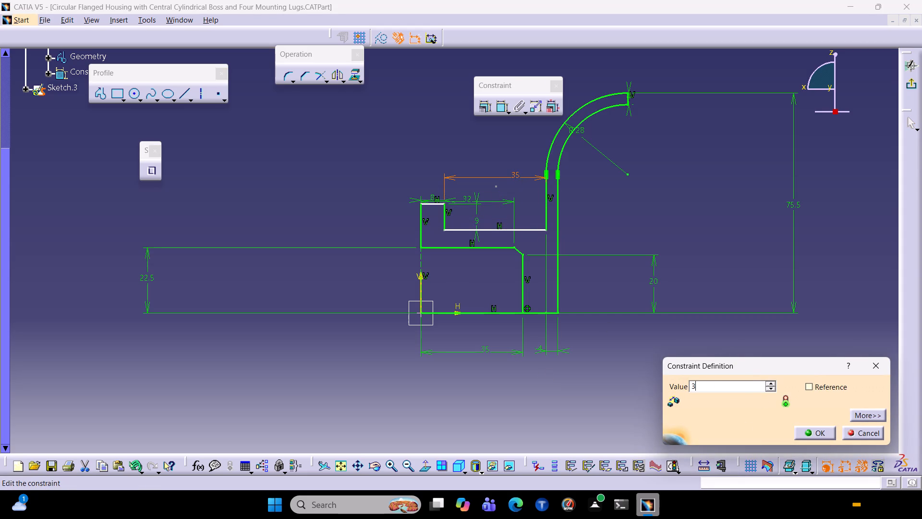
key("1")
key("Return")
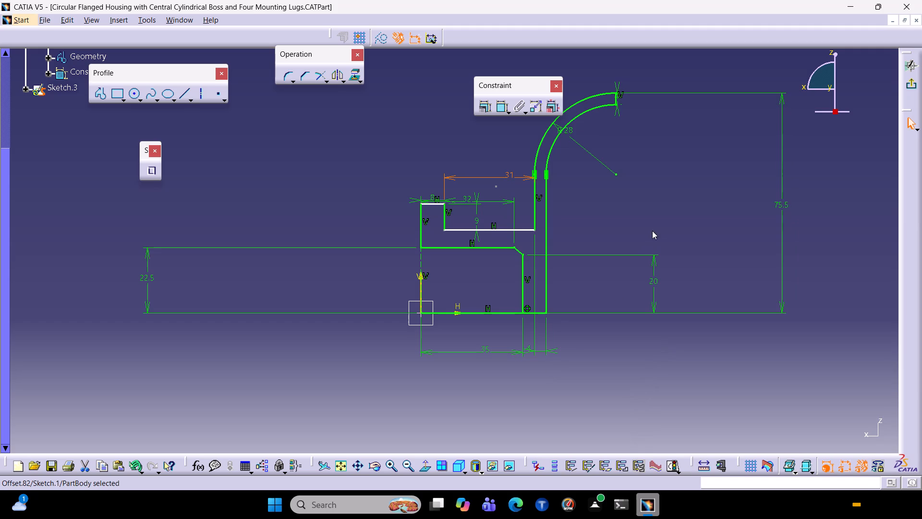
left_click(665, 224)
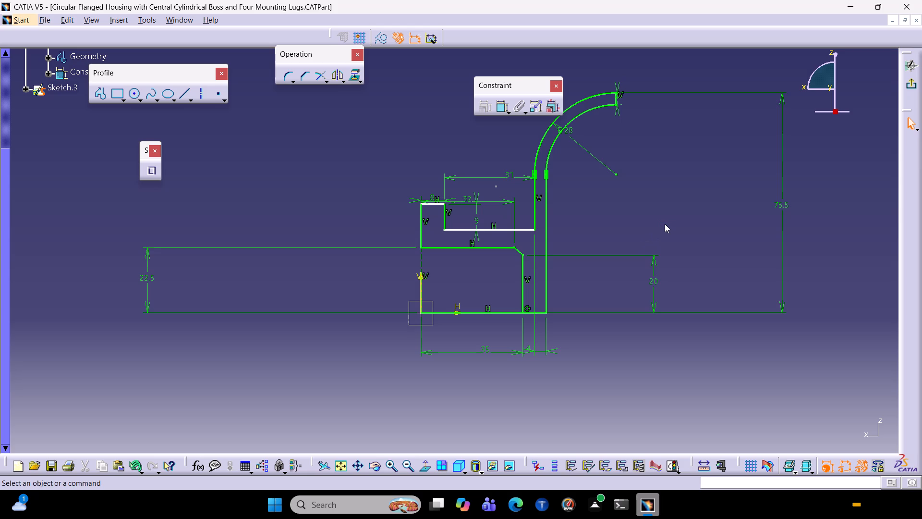
Convert the bottom horizontal line along the H axis to a construction element.
left_click(496, 312)
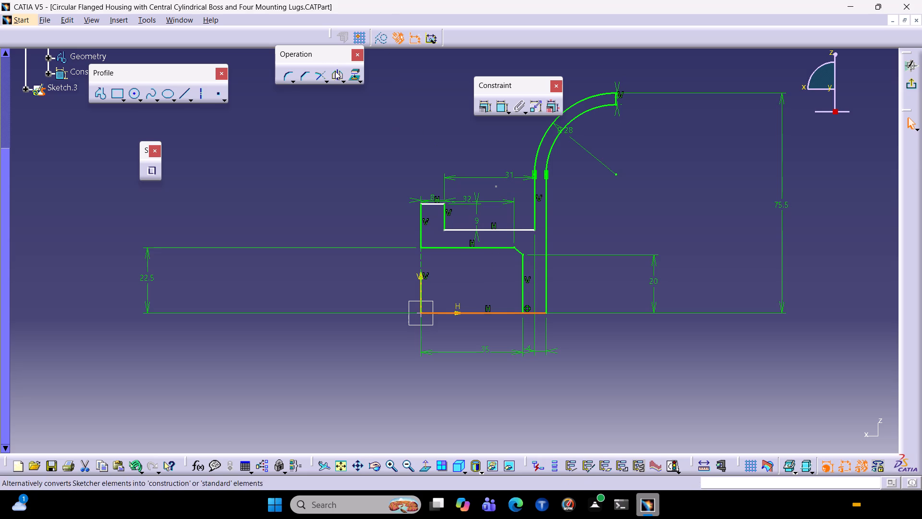
left_click(376, 37)
left_click(368, 188)
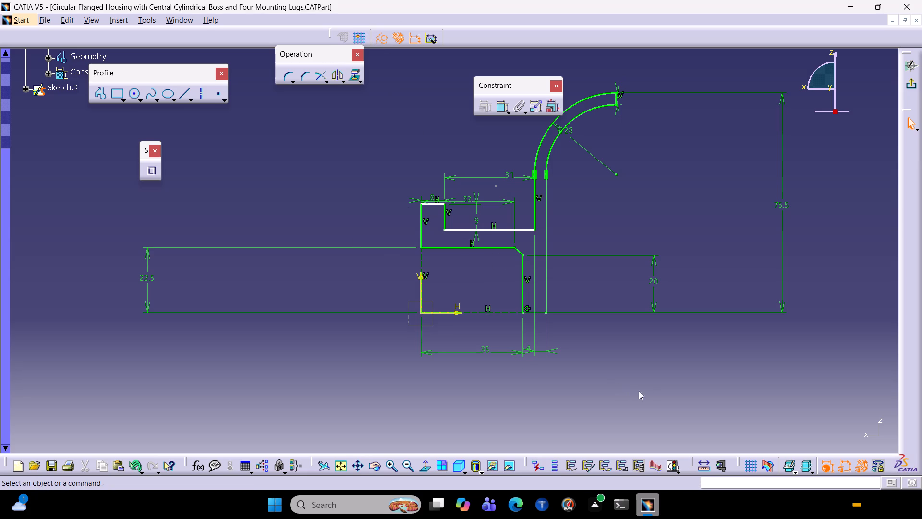
Draw a standard horizontal profile line about 8 mm long joining the lower ends of the 20 mm vertical line and the curved wall.
left_click(104, 98)
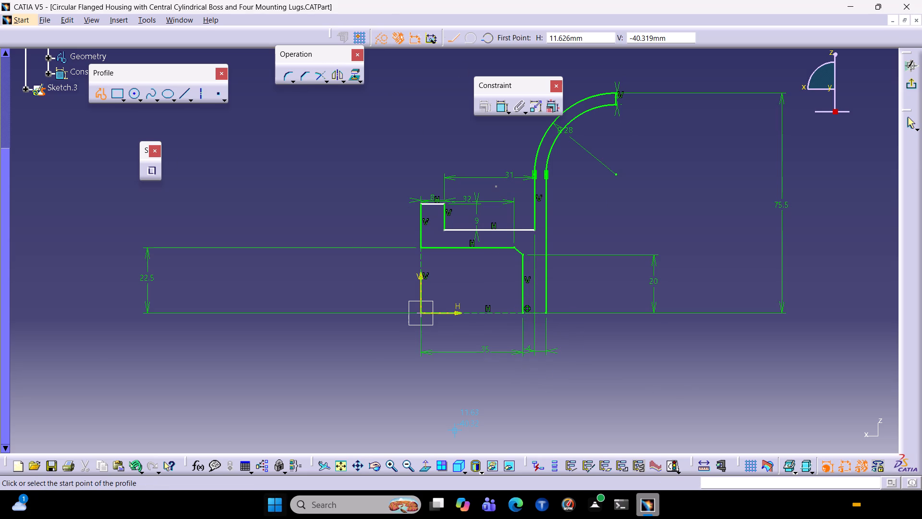
left_click(521, 313)
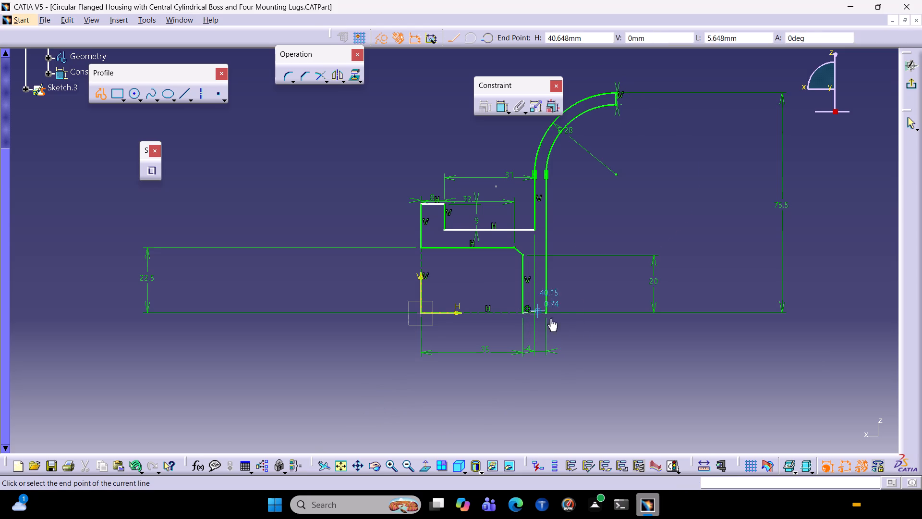
left_click(376, 33)
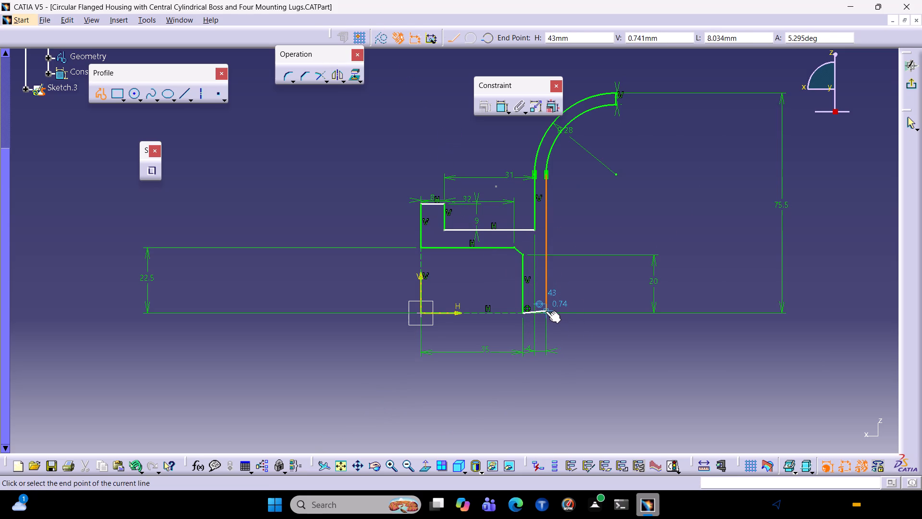
left_click(547, 314)
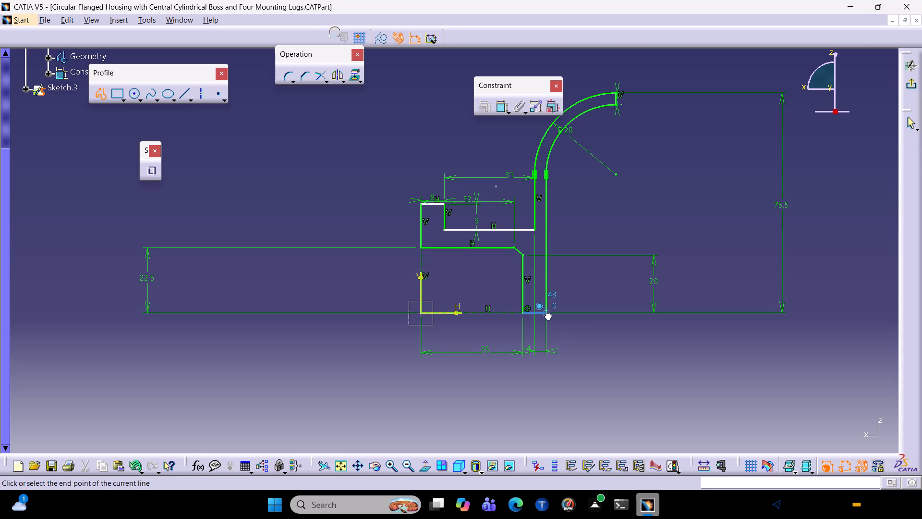
key("Escape")
key("Escape")
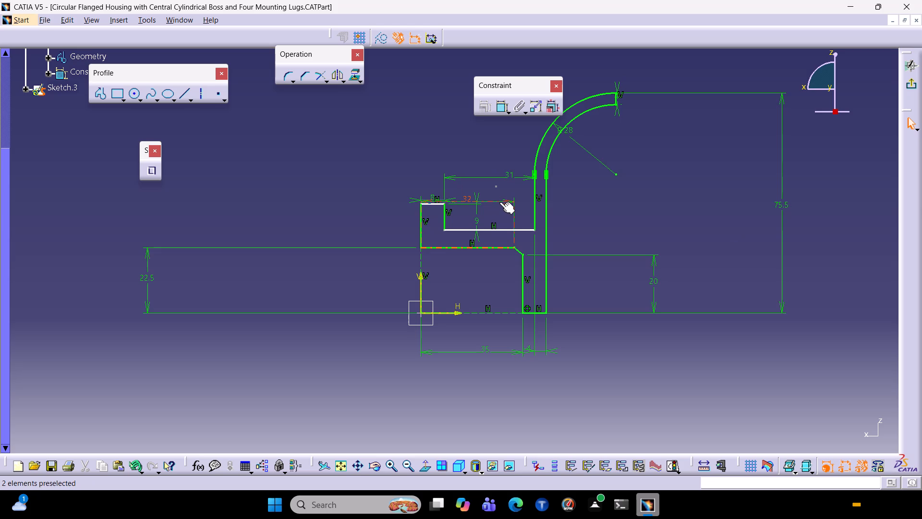
Start a dimension on the horizontal line between the short step and the curved wall.
left_click(506, 231)
left_click(501, 108)
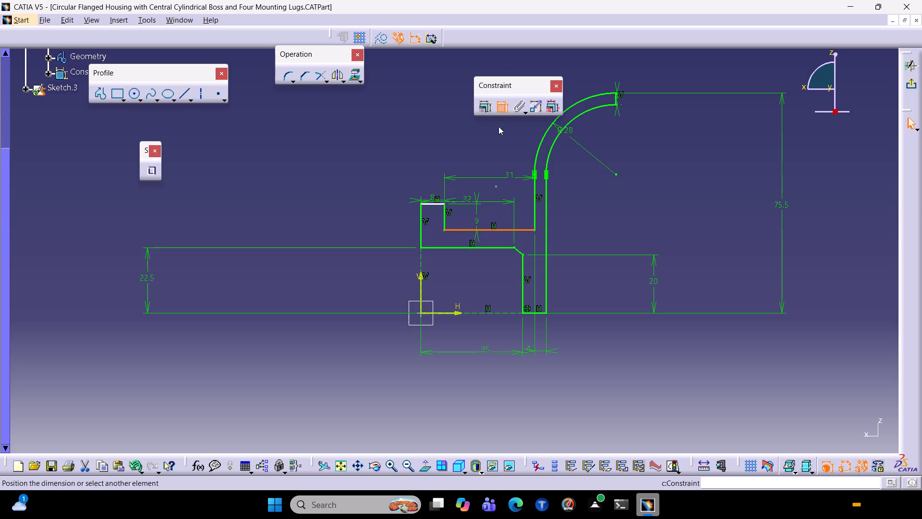
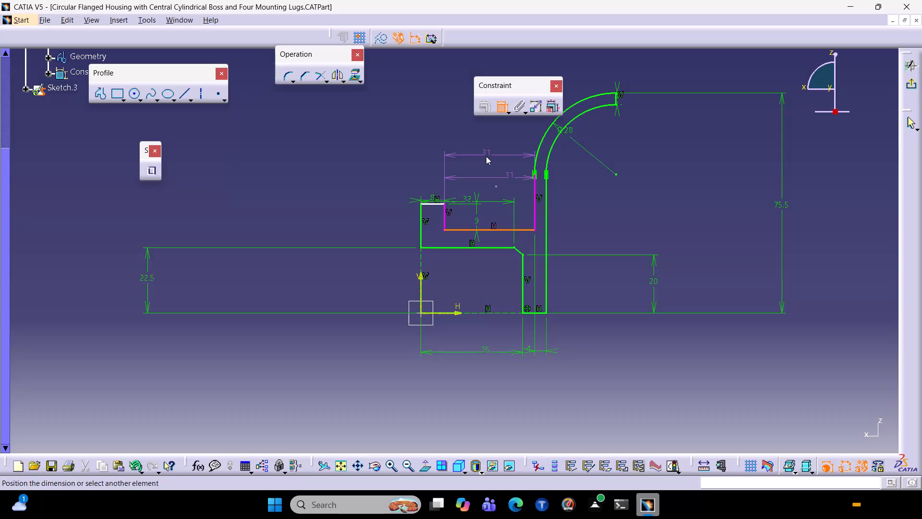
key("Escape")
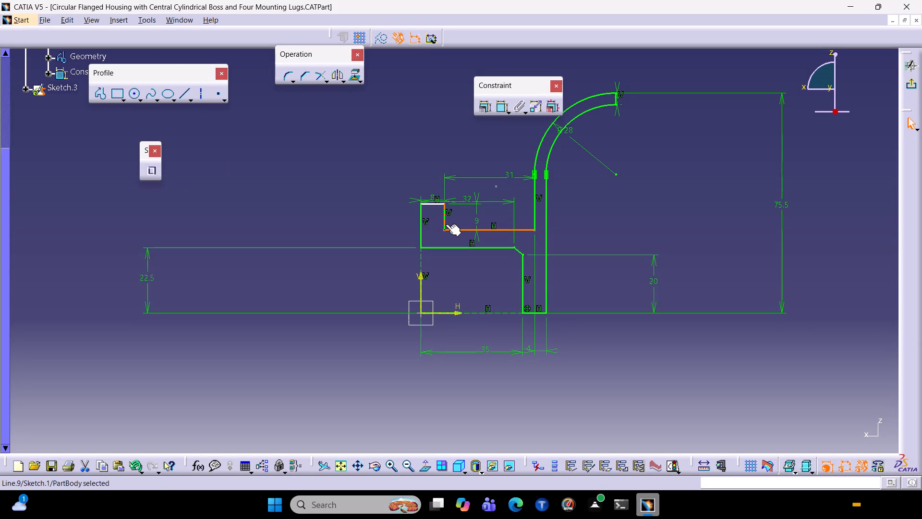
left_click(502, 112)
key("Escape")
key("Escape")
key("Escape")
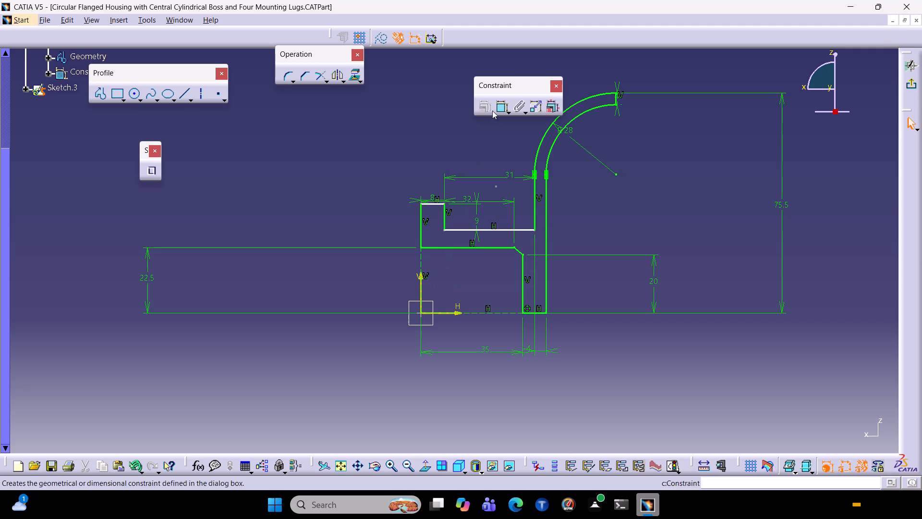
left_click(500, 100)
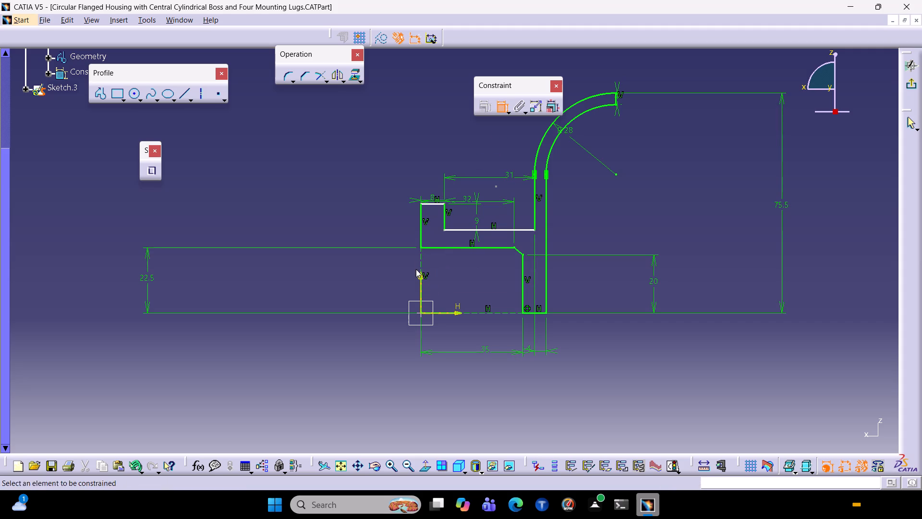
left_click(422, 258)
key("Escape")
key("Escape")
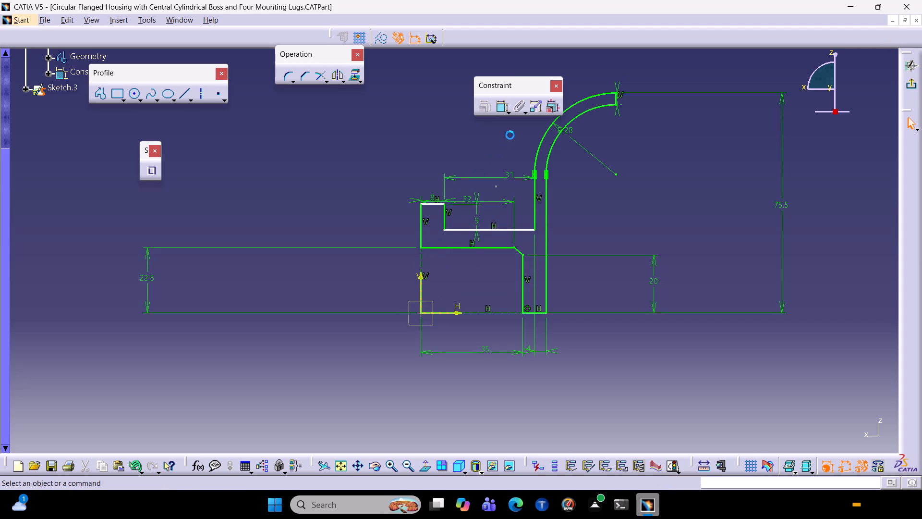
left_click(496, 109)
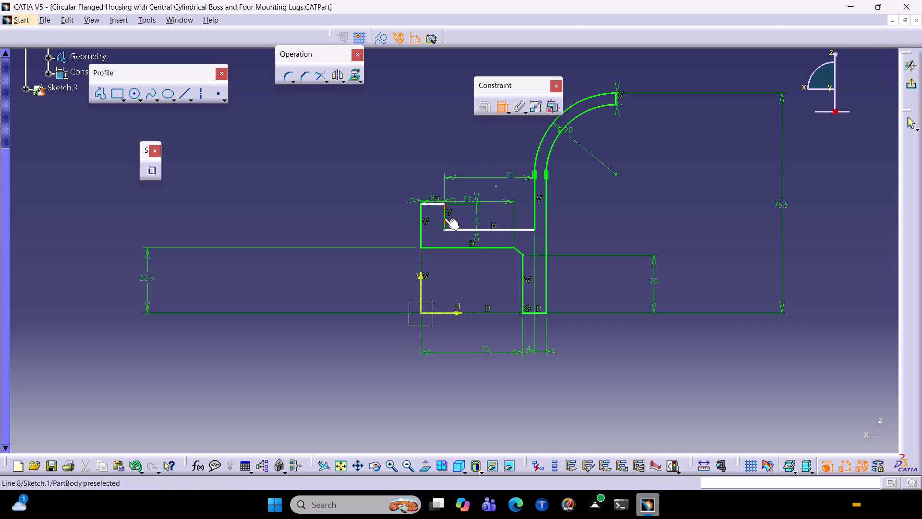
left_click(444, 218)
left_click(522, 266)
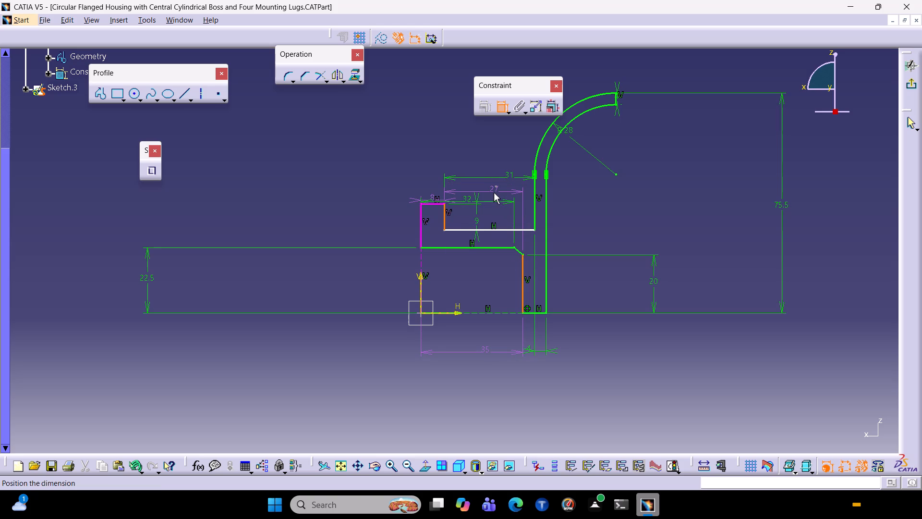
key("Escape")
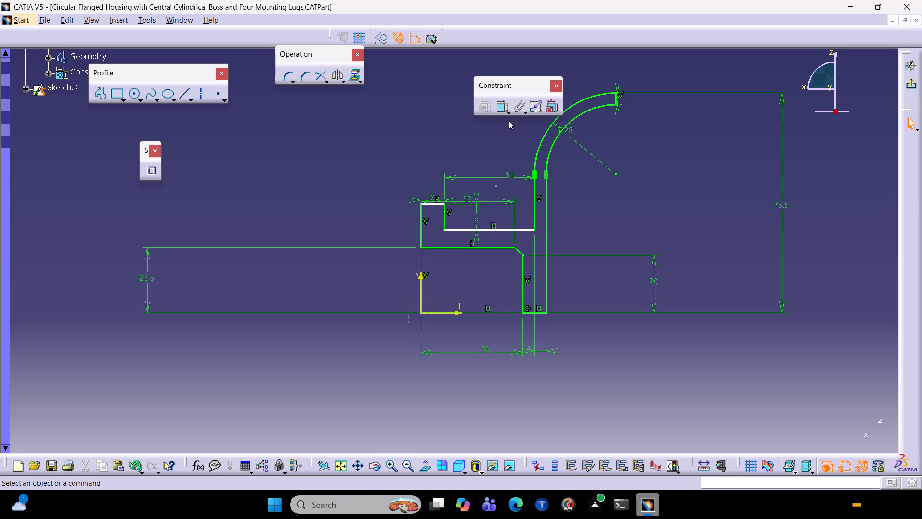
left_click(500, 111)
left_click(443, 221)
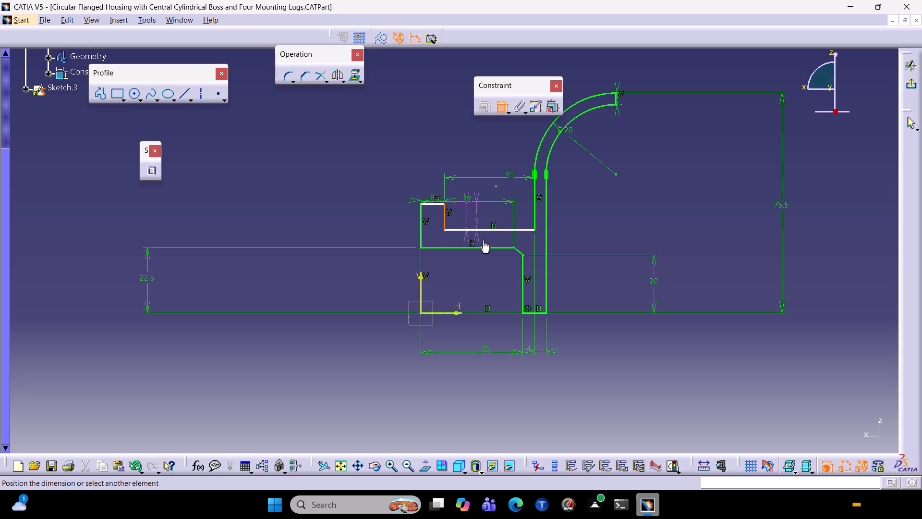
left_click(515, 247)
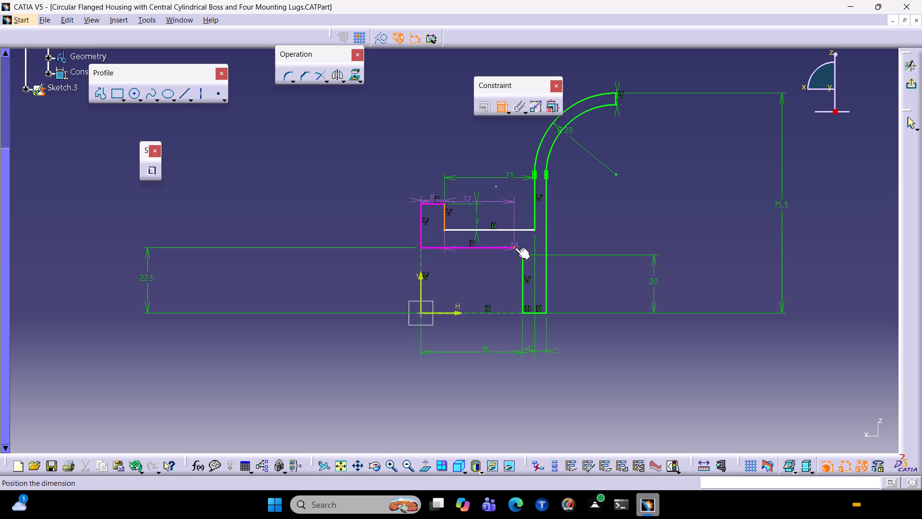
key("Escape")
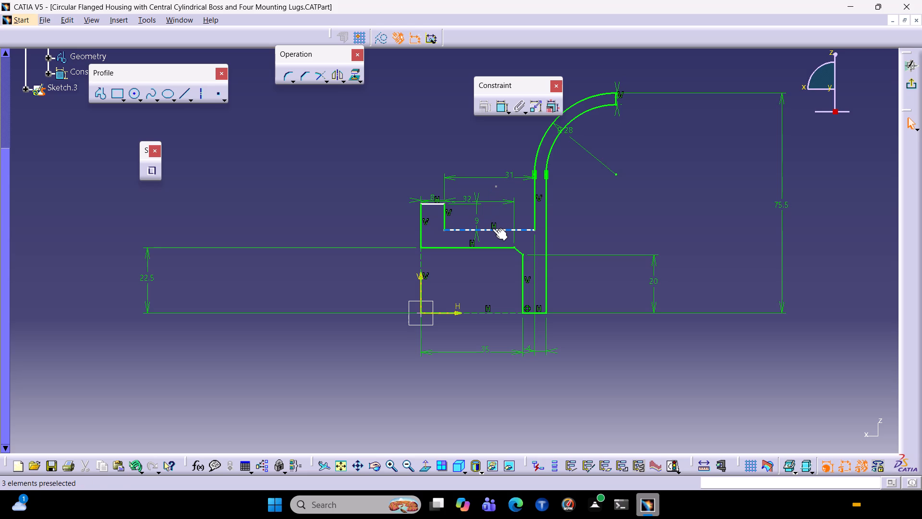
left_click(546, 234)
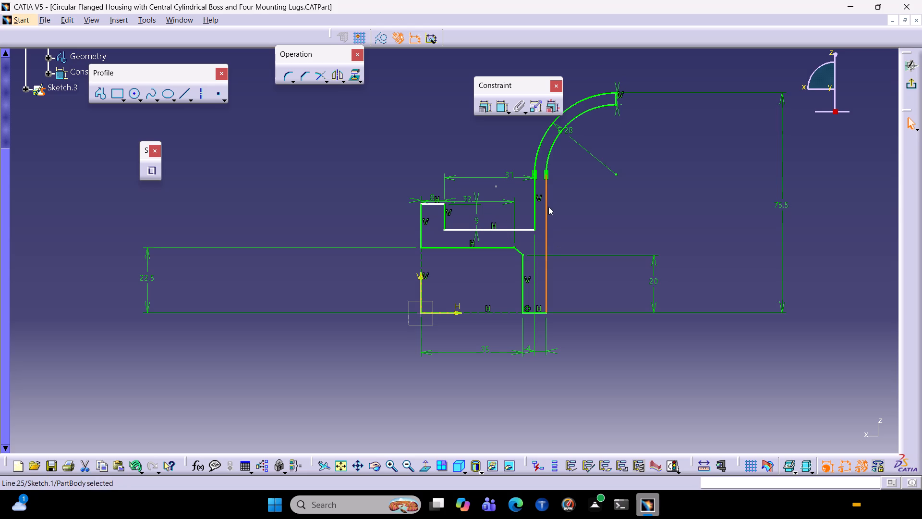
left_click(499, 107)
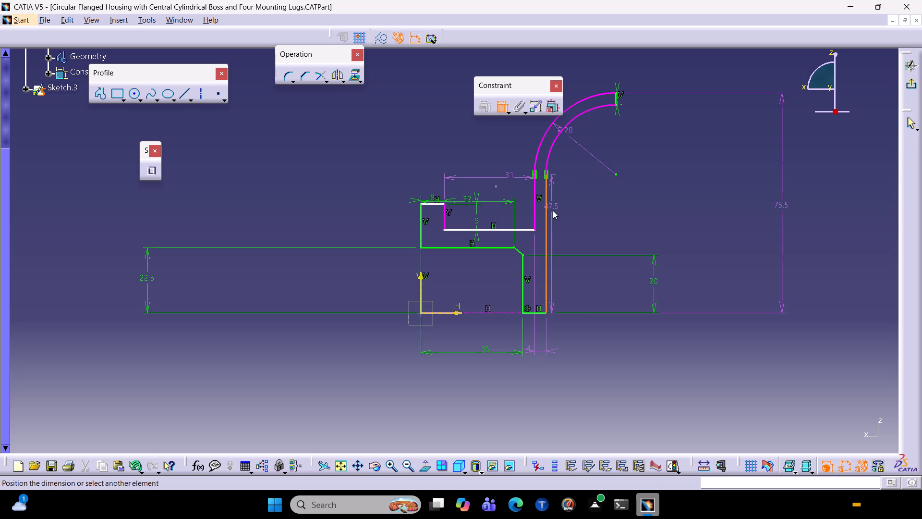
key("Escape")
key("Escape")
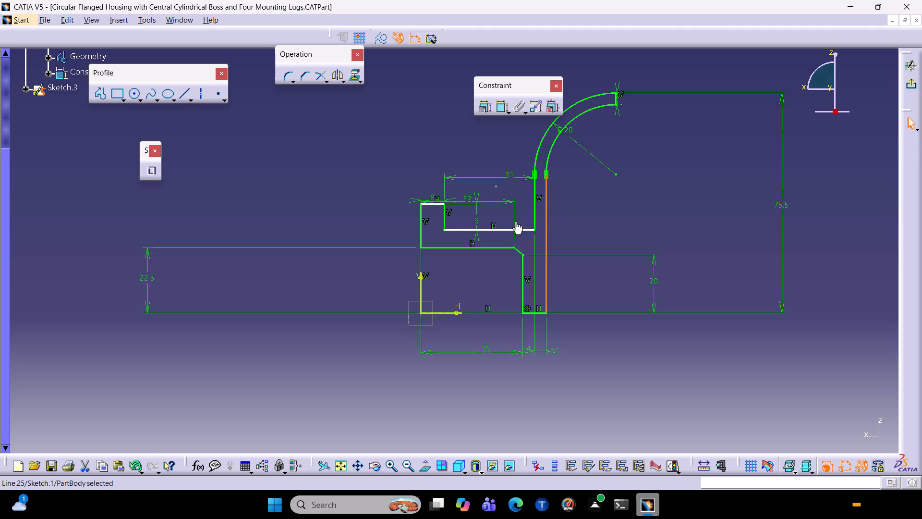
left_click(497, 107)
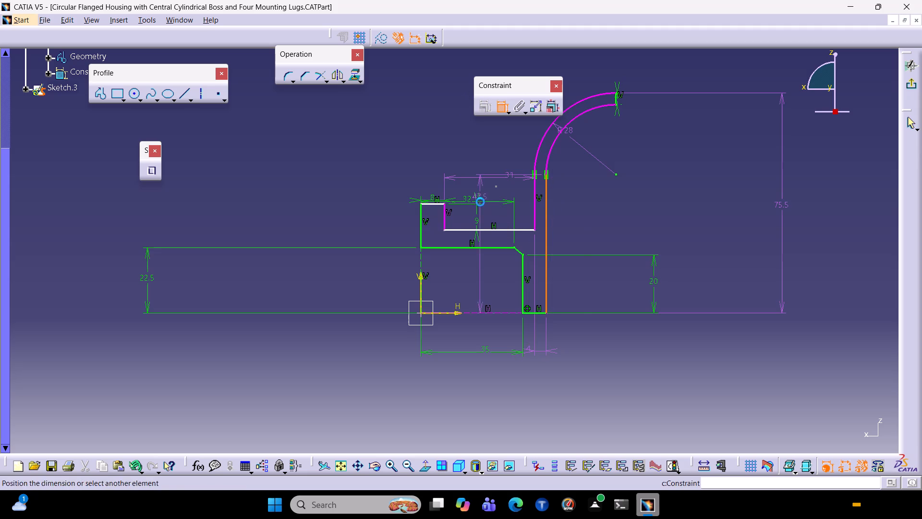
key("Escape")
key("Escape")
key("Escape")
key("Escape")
Dimension the vertical distance between the 32 mm horizontal line and the horizontal line above it that meets the curved wall.
left_click(504, 107)
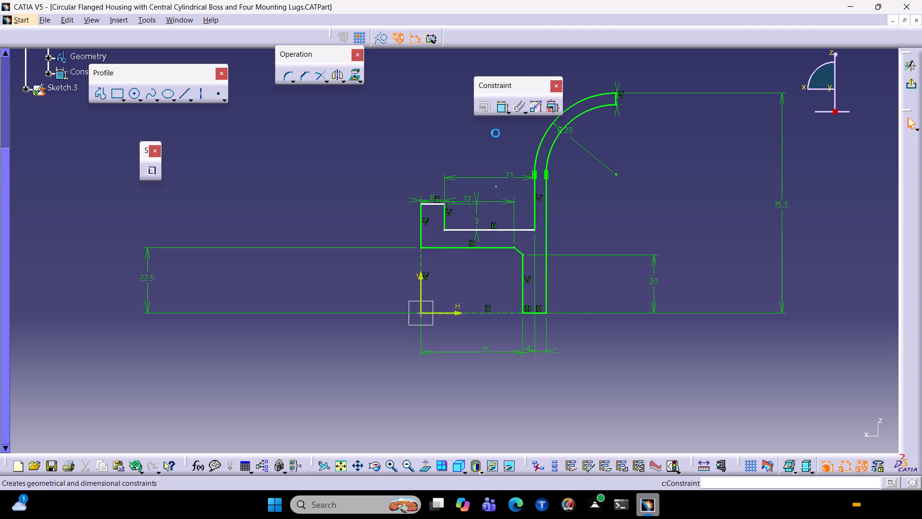
left_click(462, 247)
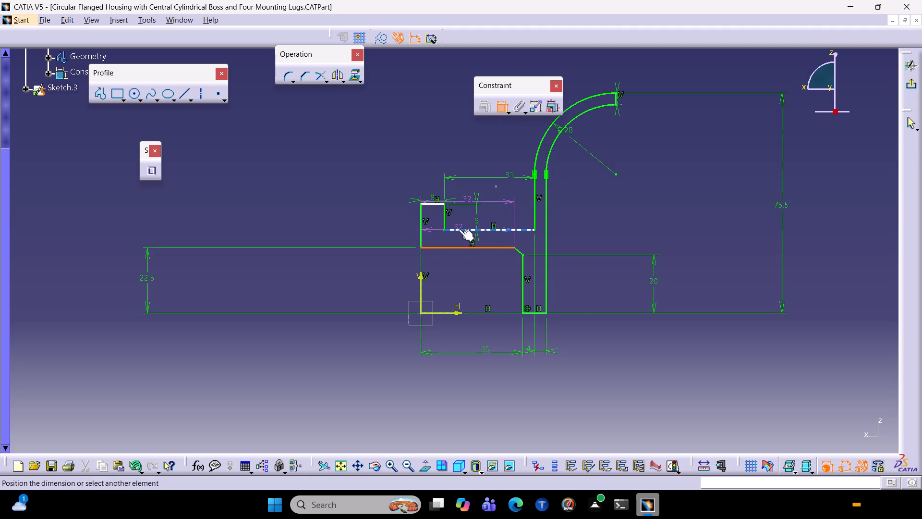
left_click(459, 229)
left_click(385, 234)
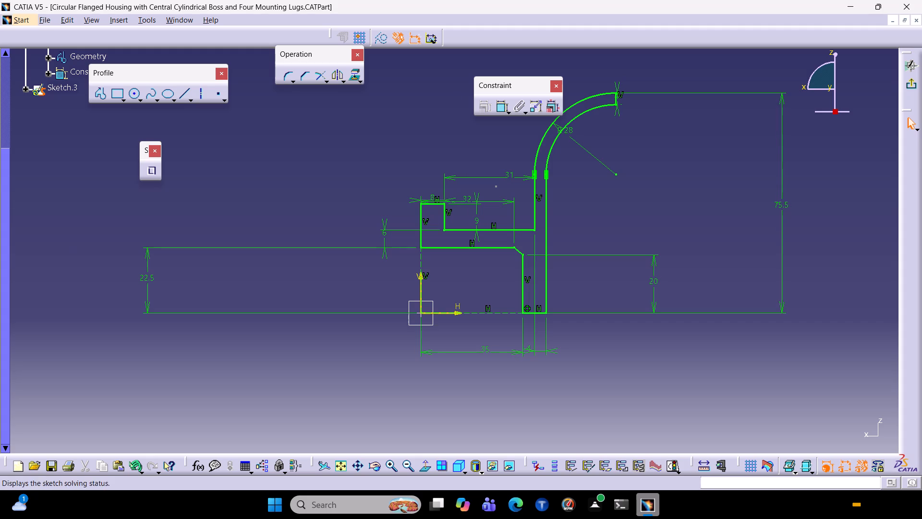
Check the sketch's solving status and close the report.
left_click(676, 468)
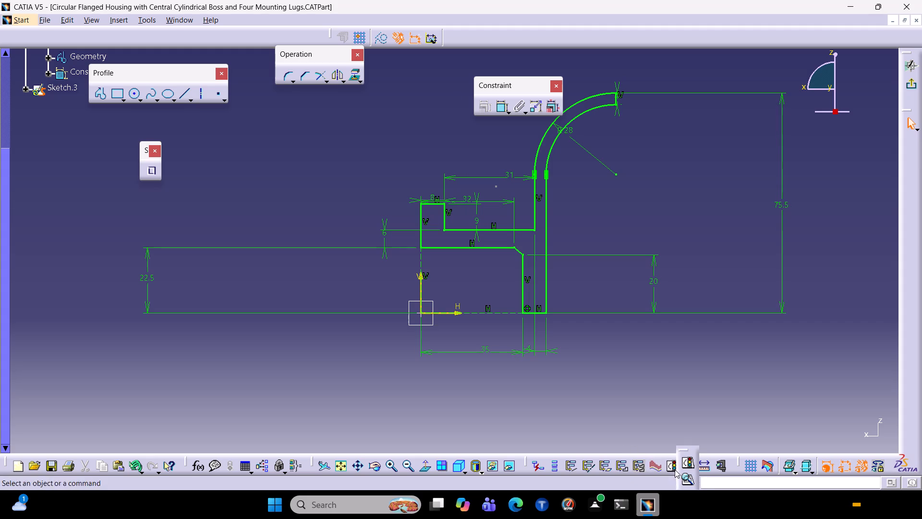
double_click(672, 471)
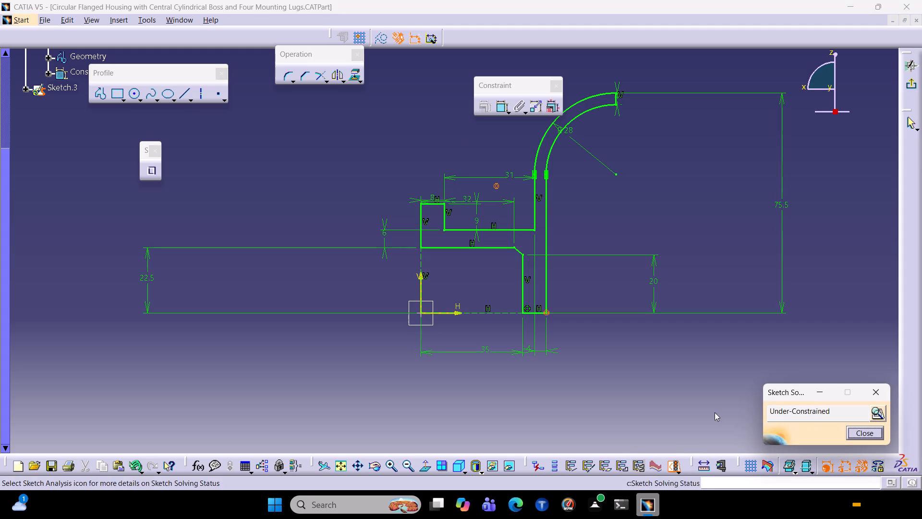
left_click(878, 392)
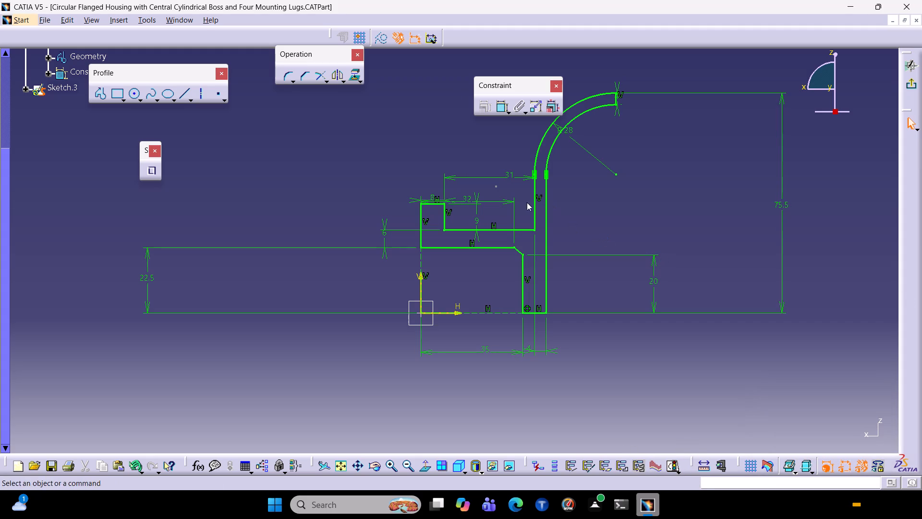
Select the isolated stray point between the short step and the curved wall, just below the 31 mm dimension.
double_click(497, 186)
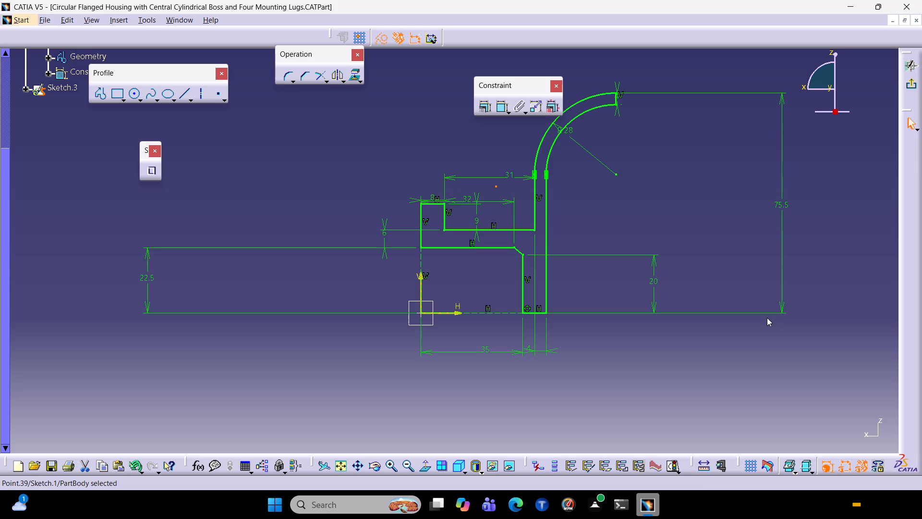
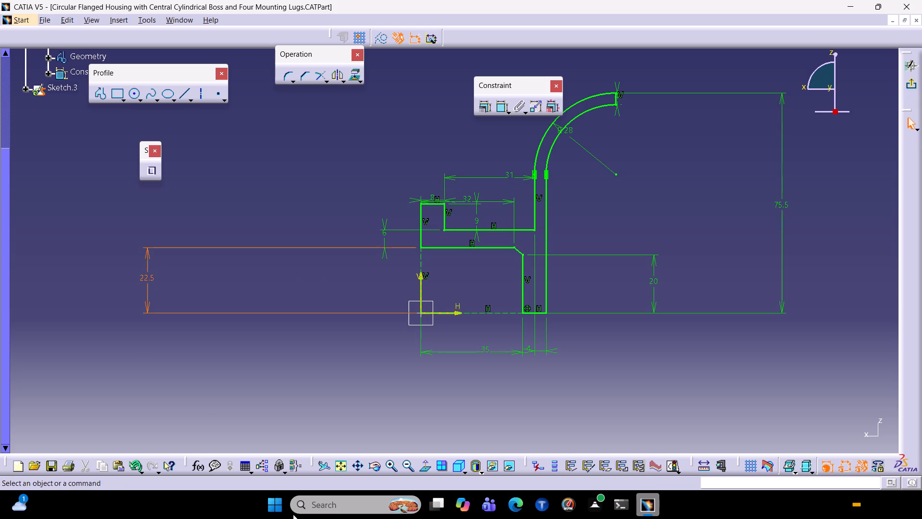
Dimension the vertical distance between the profile's short top step line and the horizontal axis.
left_click(495, 104)
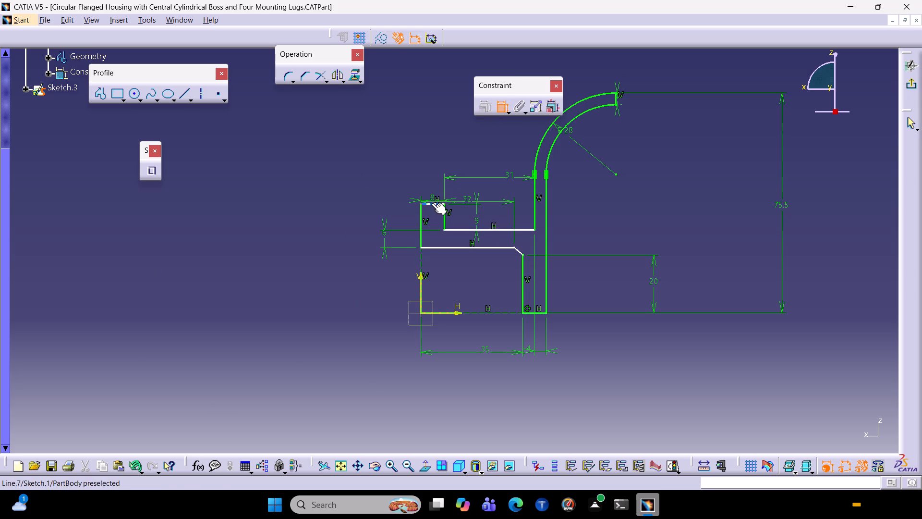
left_click(431, 202)
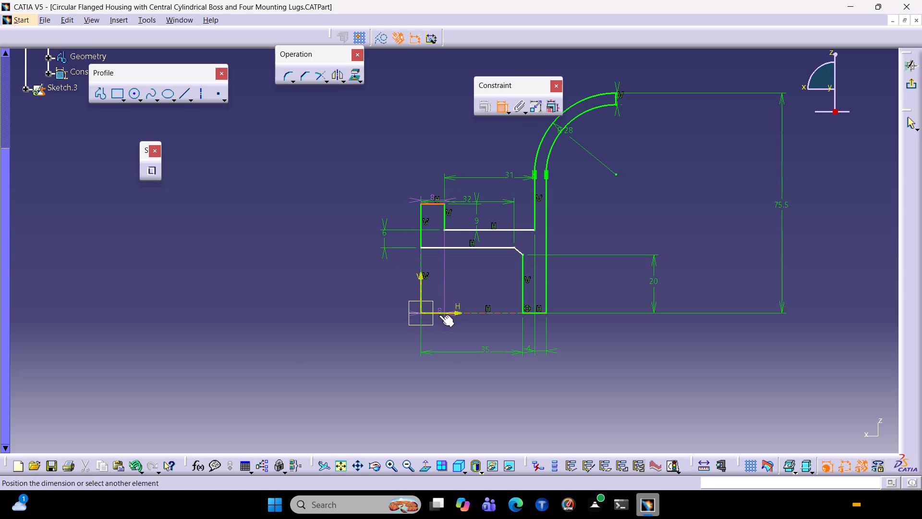
left_click(439, 315)
left_click(337, 285)
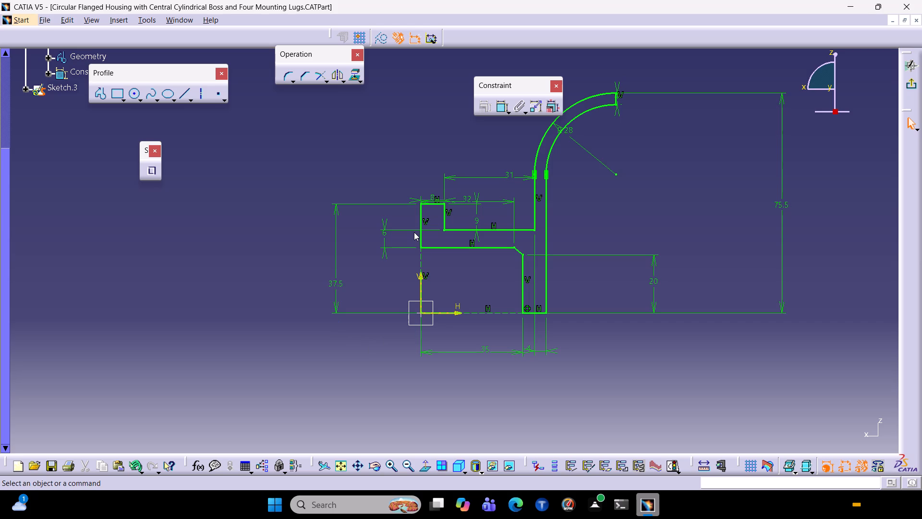
Exit the profile sketch to update the shaft, and close the update diagnosis for Sketch.3.
left_click(909, 82)
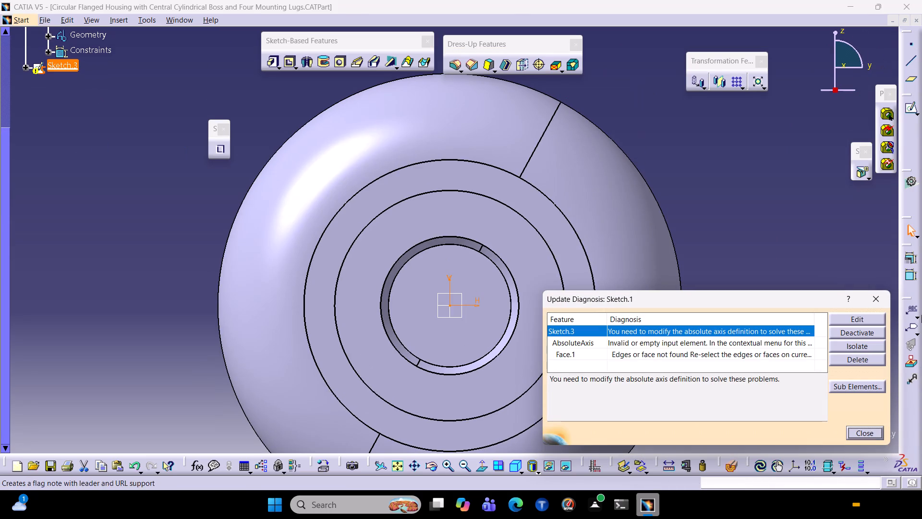
middle_click_drag(694, 157, 689, 178, "ctrl")
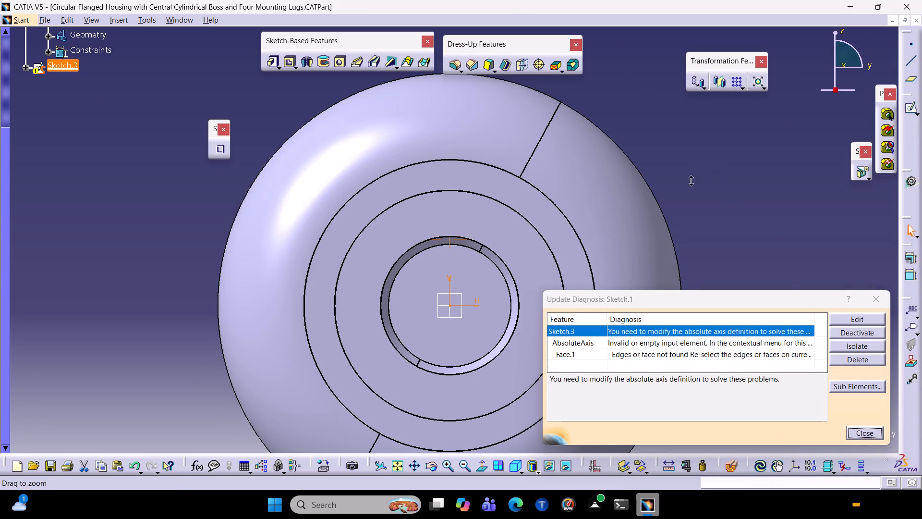
middle_click_drag(689, 178, 680, 202, "ctrl")
middle_click_drag(680, 202, 445, 196)
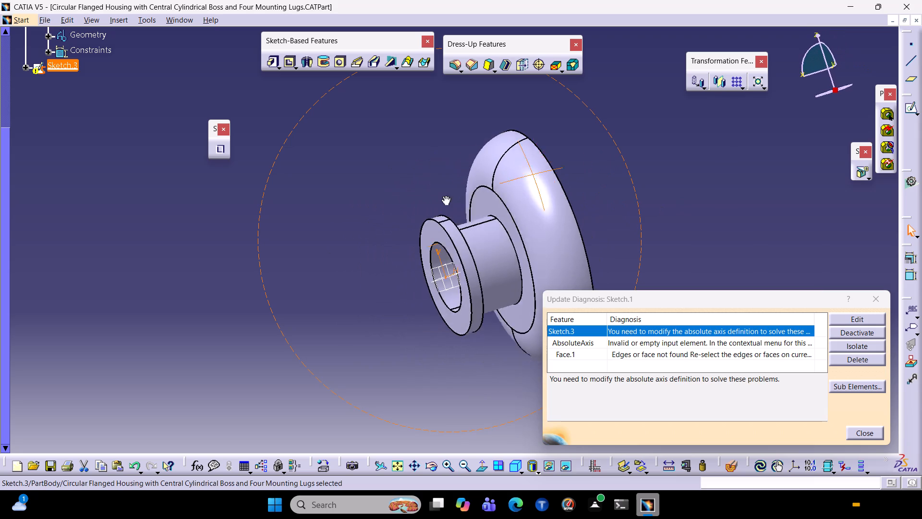
middle_click_drag(445, 196, 776, 110)
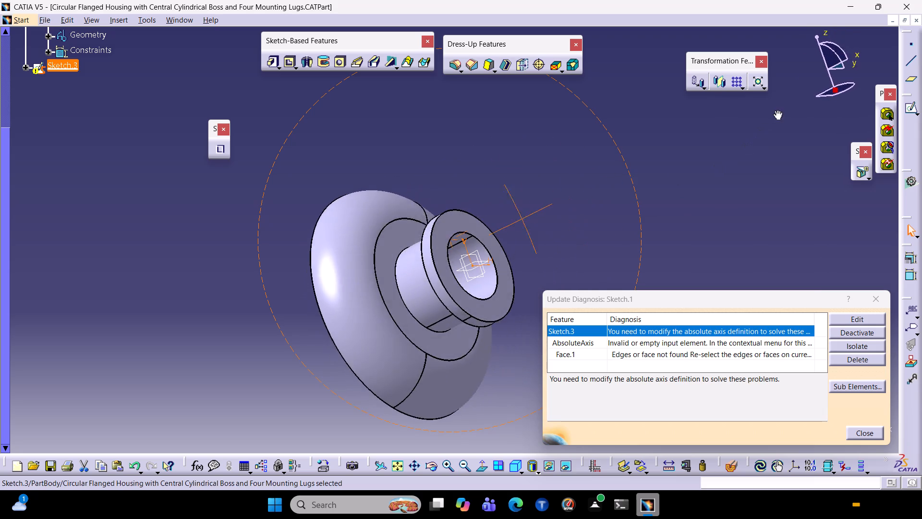
middle_click_drag(776, 110, 577, 203)
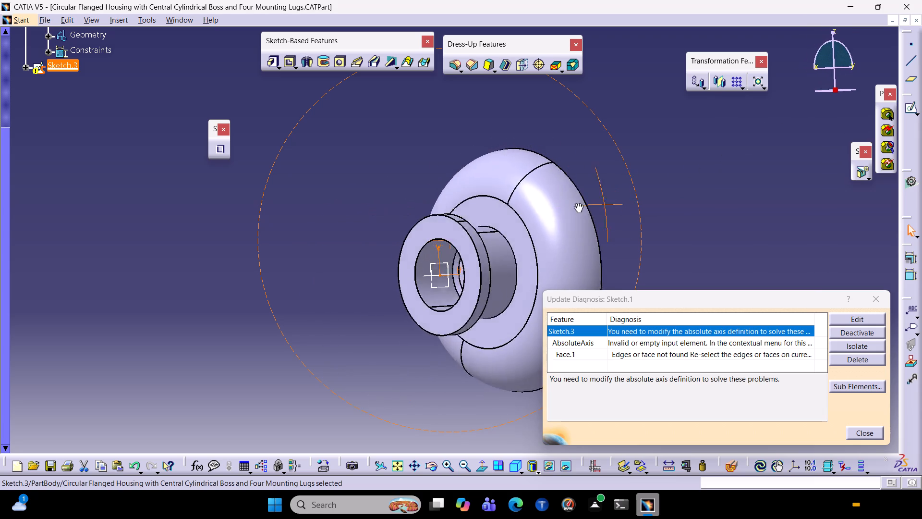
middle_click_drag(577, 203, 623, 189)
left_click(876, 298)
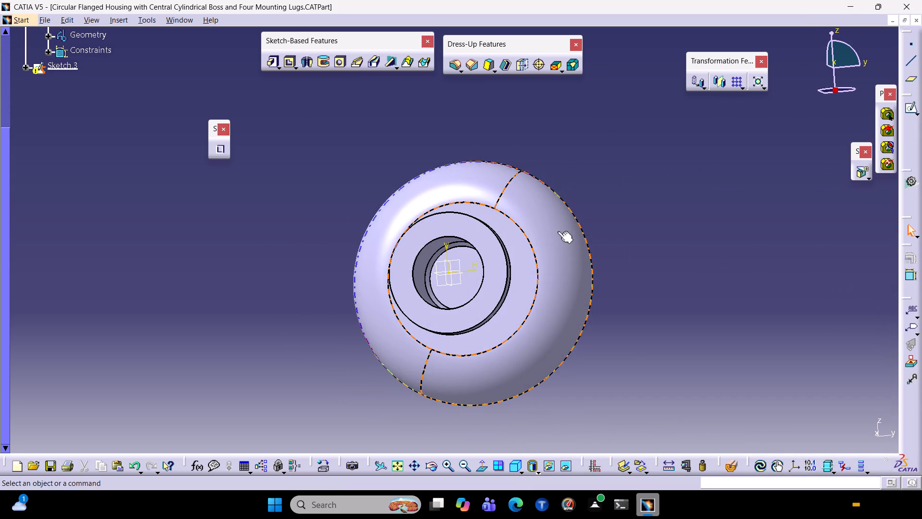
Examine the revolved housing from the isometric, plan and front standard views.
scroll(69, 72, "up", 1)
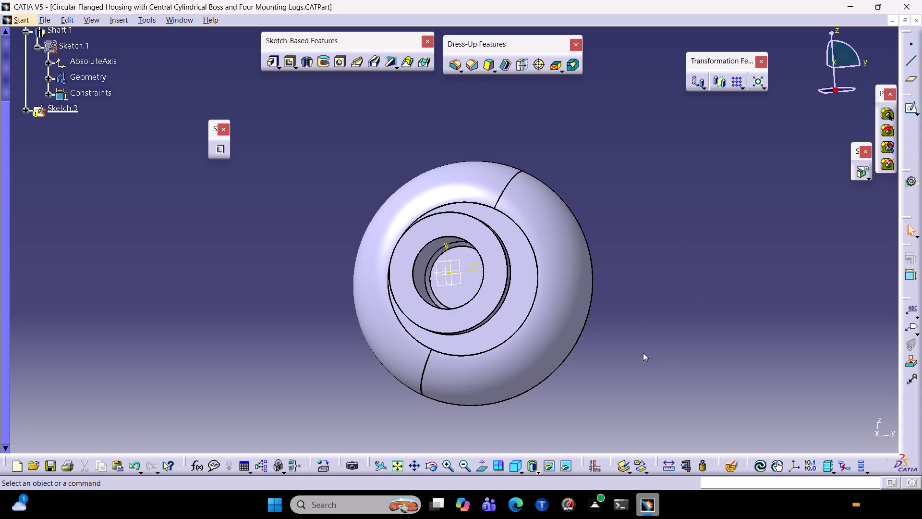
middle_click_drag(666, 347, 641, 410, "ctrl")
middle_click_drag(589, 333, 670, 294, "ctrl")
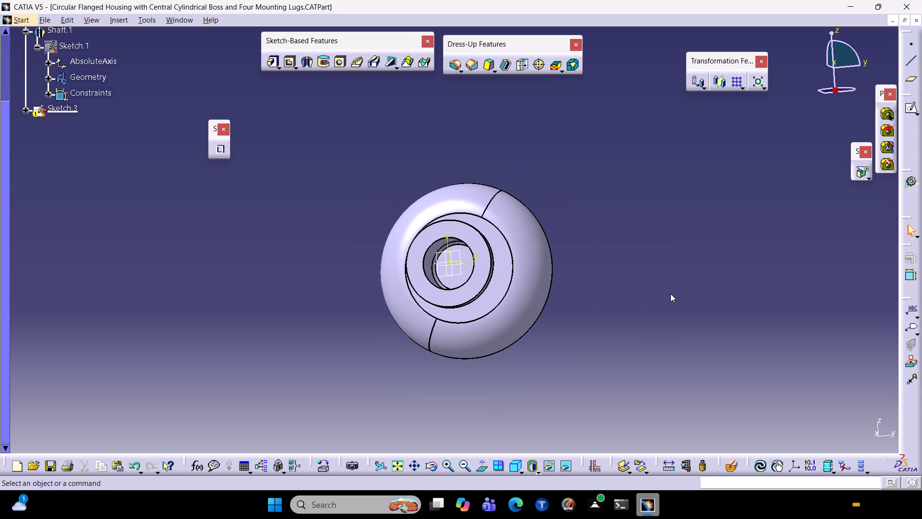
left_click(517, 469)
left_click(517, 471)
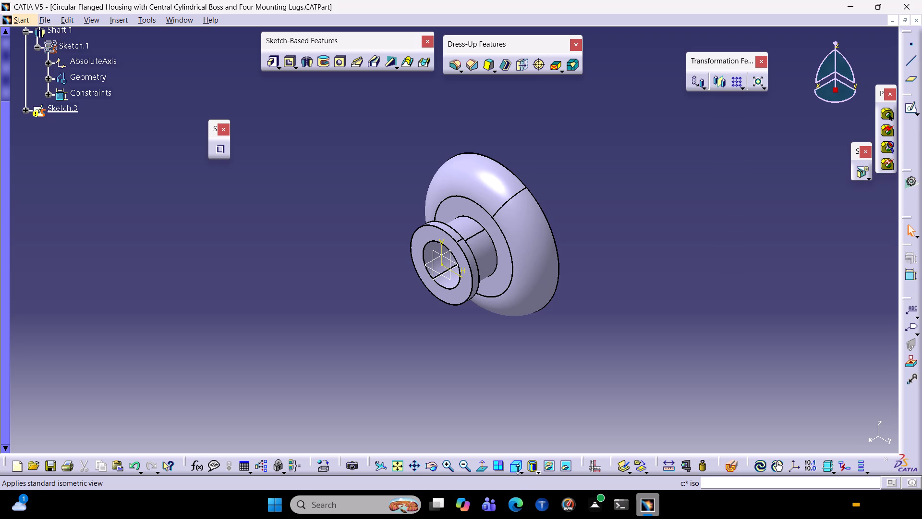
left_click(520, 473)
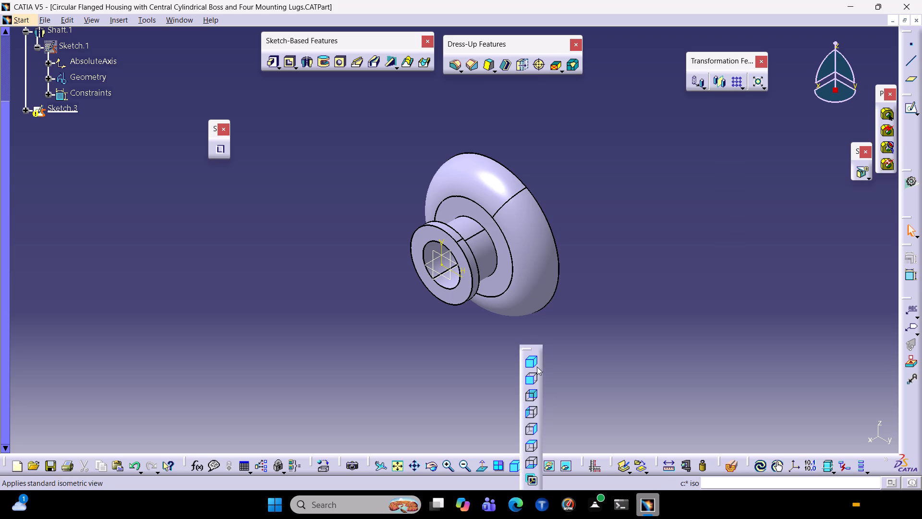
left_click(532, 440)
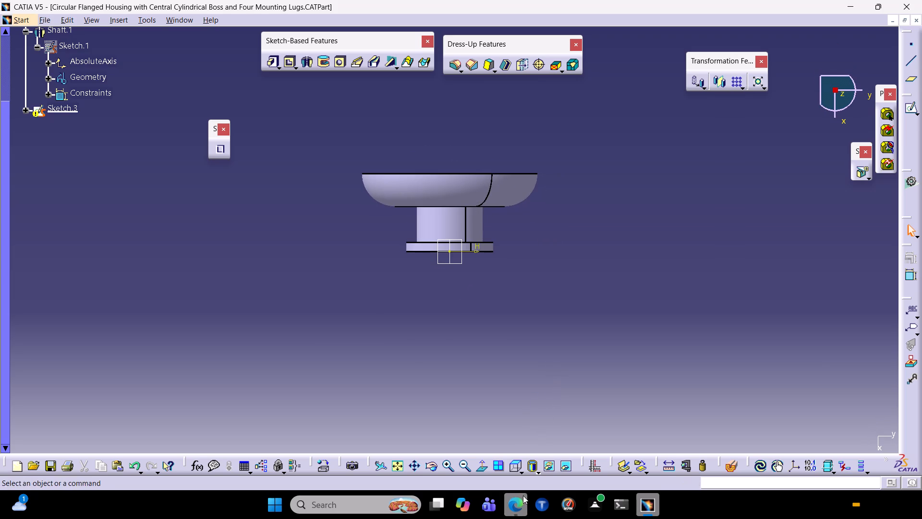
left_click(520, 470)
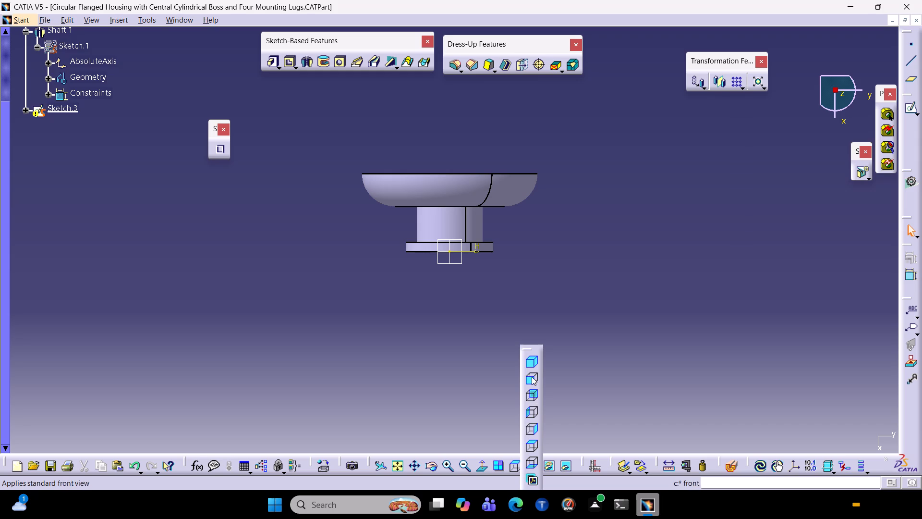
left_click(534, 383)
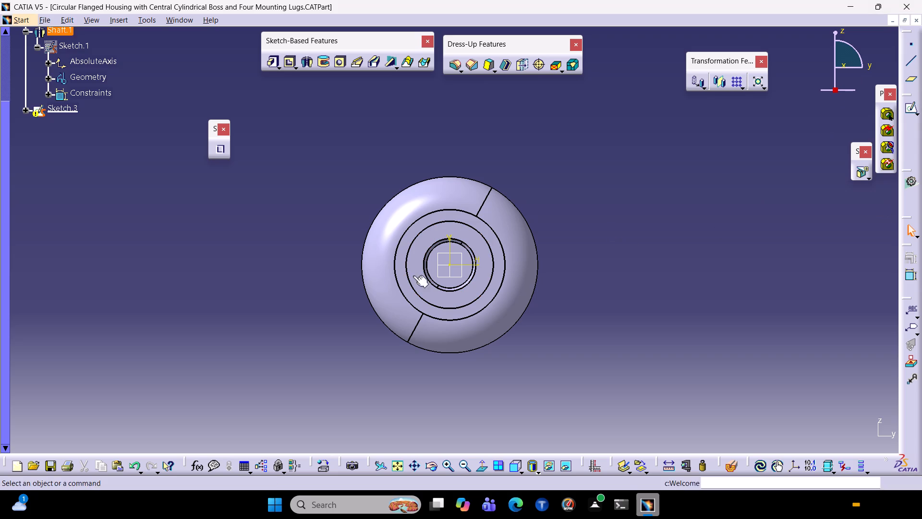
Reopen Sketch.1 and draw an 8 mm horizontal profile line from the slanted edge's lower end to the outer vertical wall line.
double_click(65, 45)
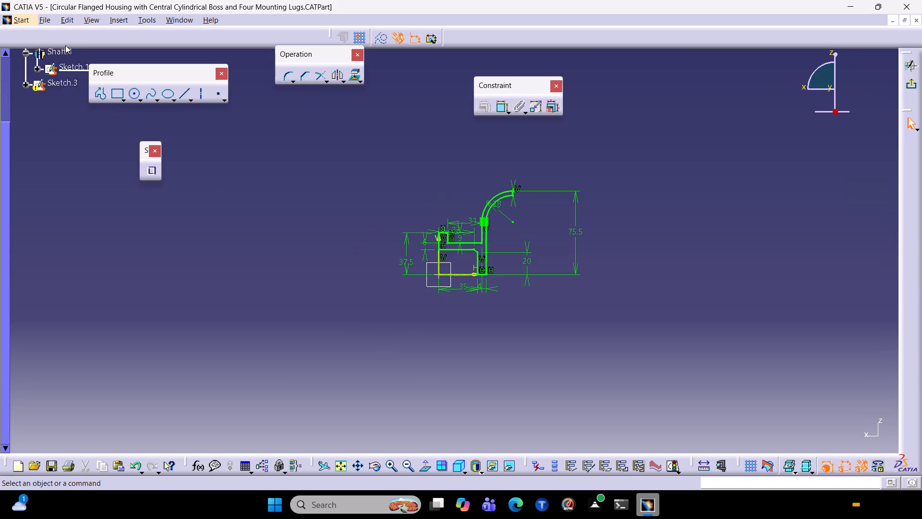
middle_click_drag(532, 223, 921, 53, "ctrl")
middle_click_drag(811, 210, 425, 326)
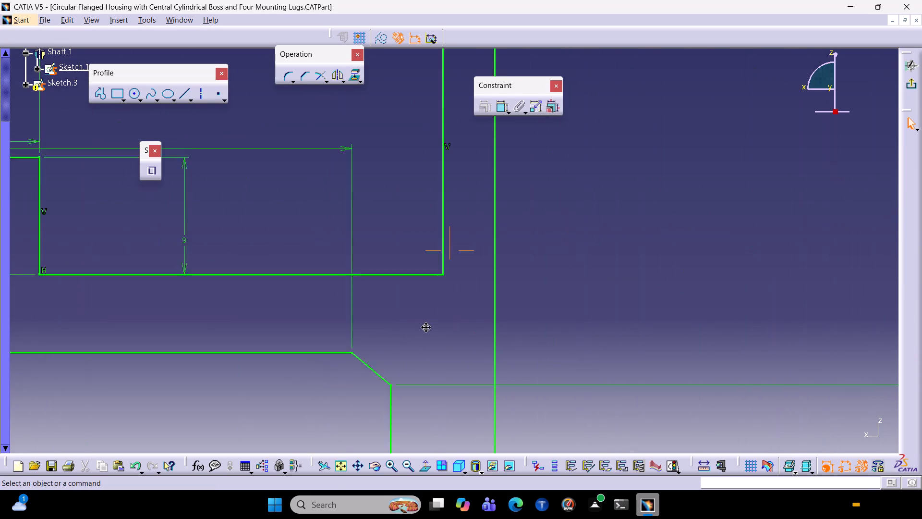
middle_click_drag(425, 326, 412, 250)
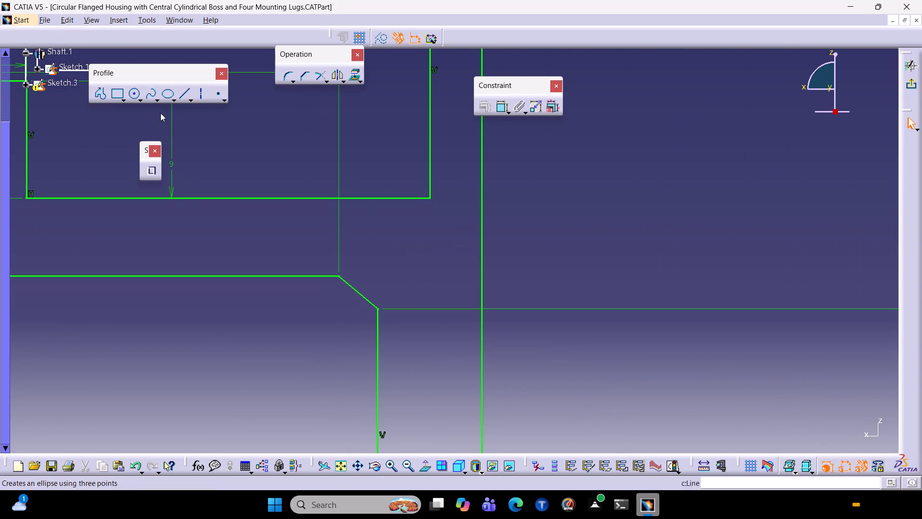
left_click(104, 100)
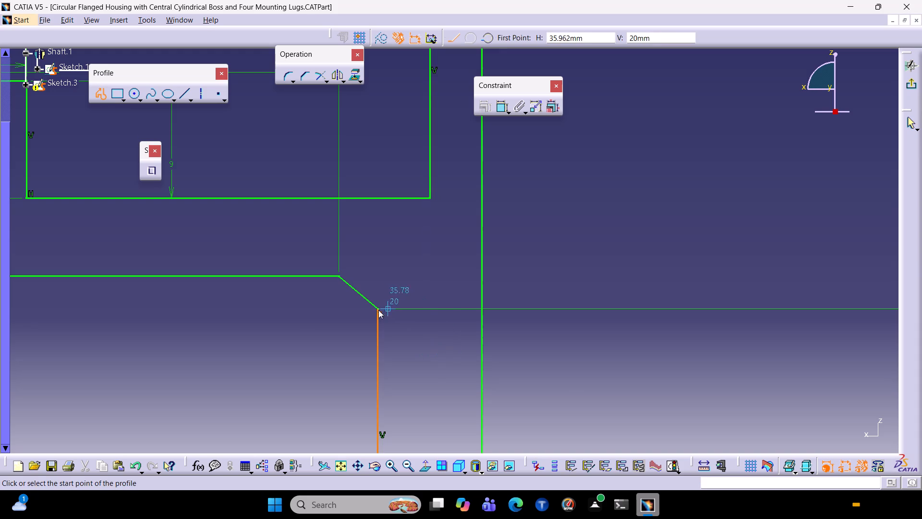
left_click(376, 308)
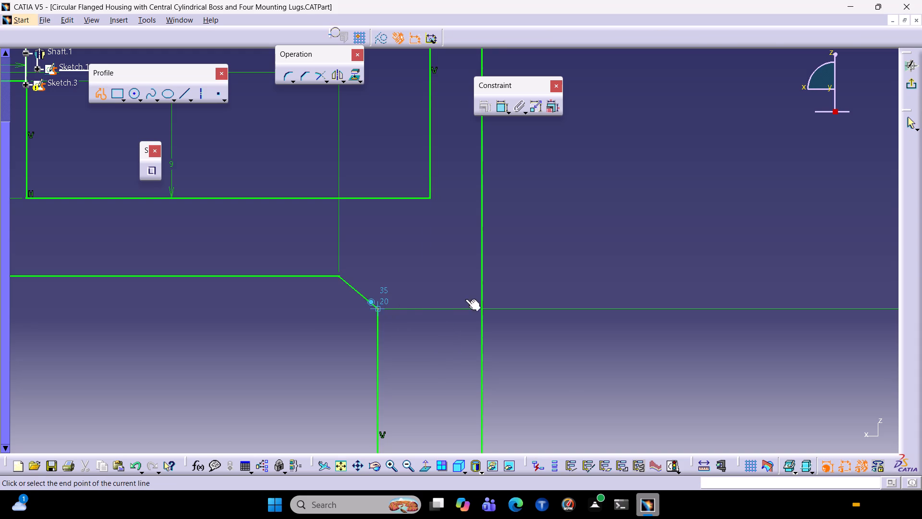
key("Tab")
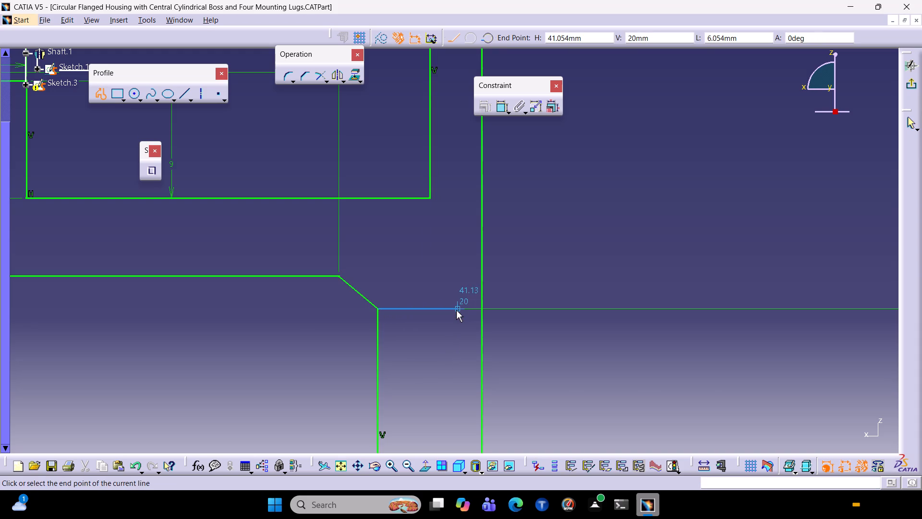
key("Tab")
key("Tab")
key("Tab")
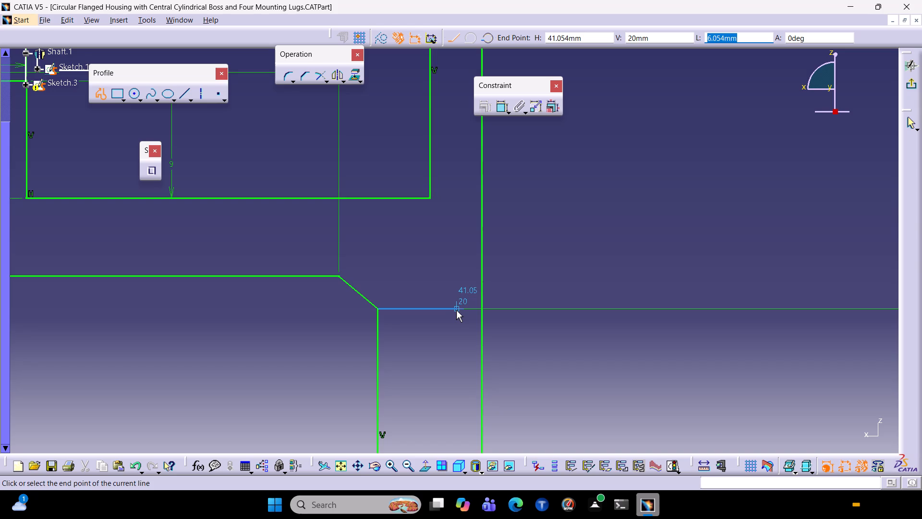
key("8")
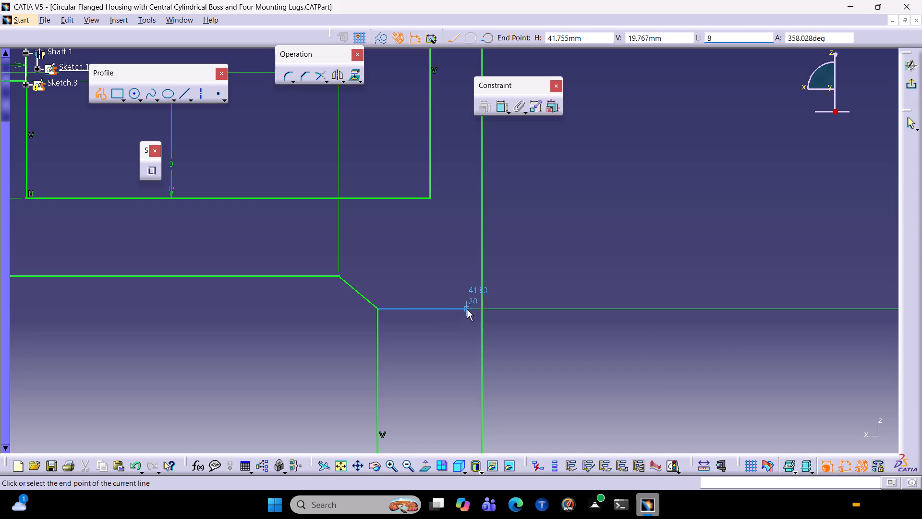
key("Return")
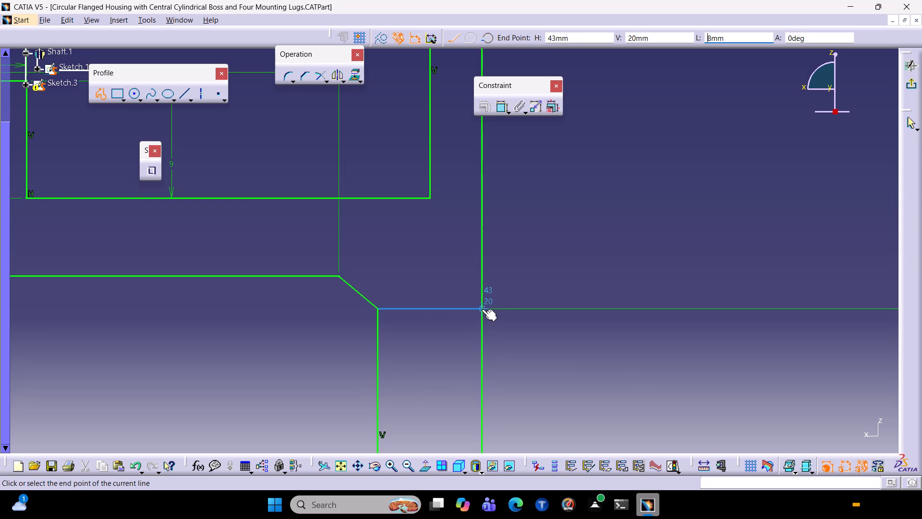
left_click(482, 309)
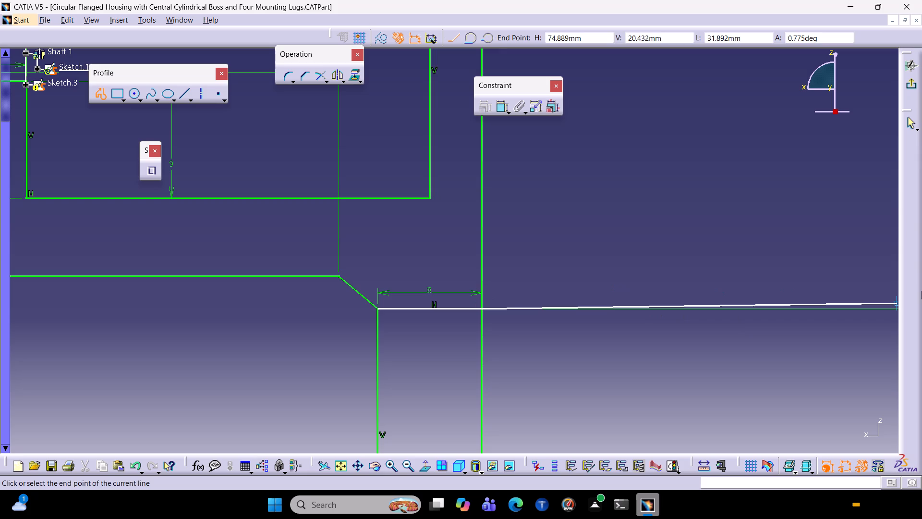
key("Escape")
key("Escape")
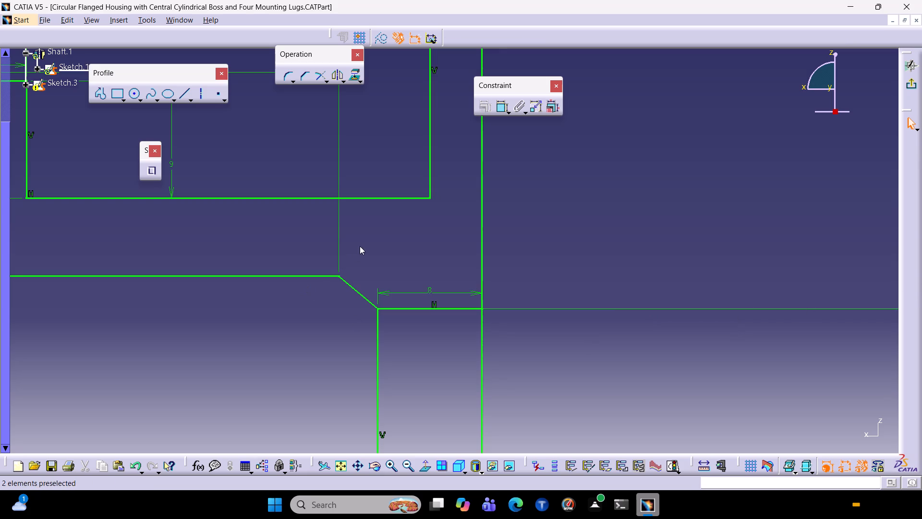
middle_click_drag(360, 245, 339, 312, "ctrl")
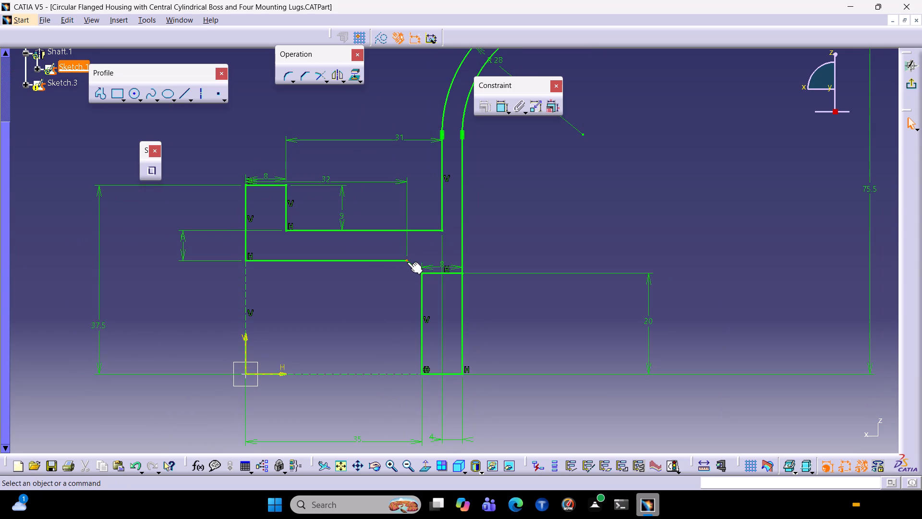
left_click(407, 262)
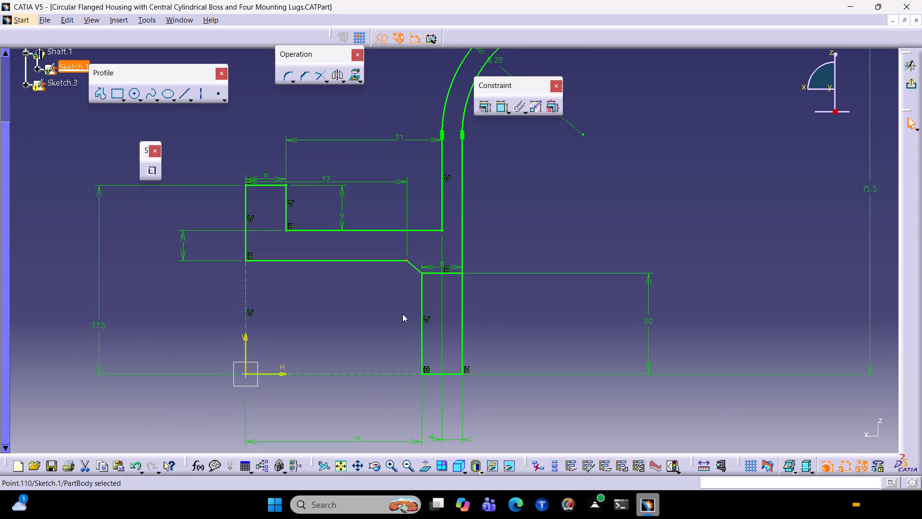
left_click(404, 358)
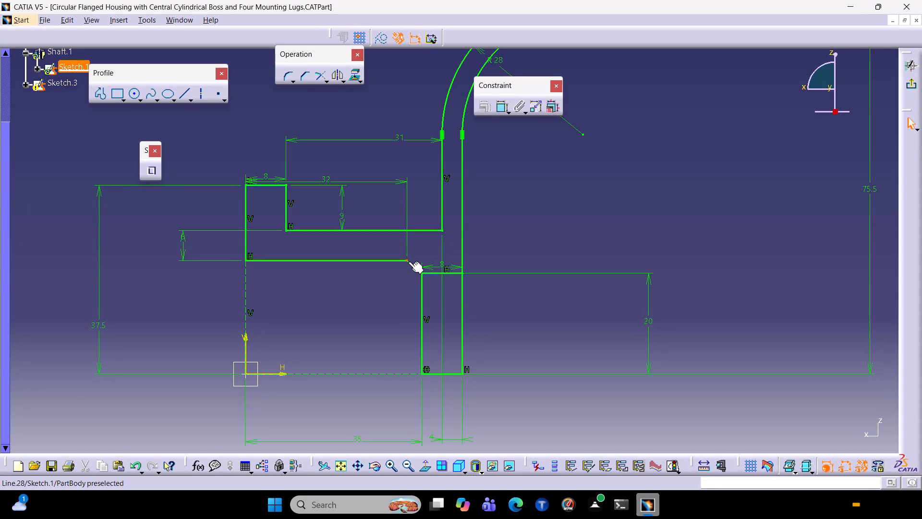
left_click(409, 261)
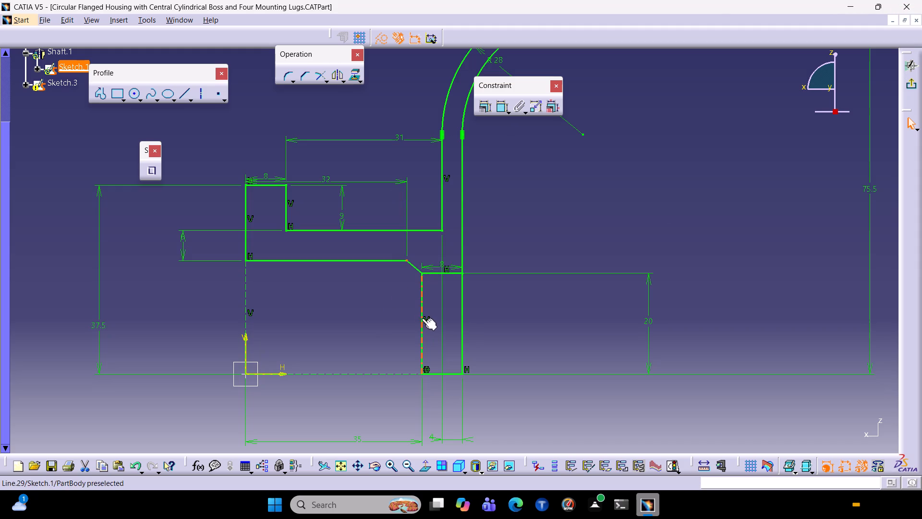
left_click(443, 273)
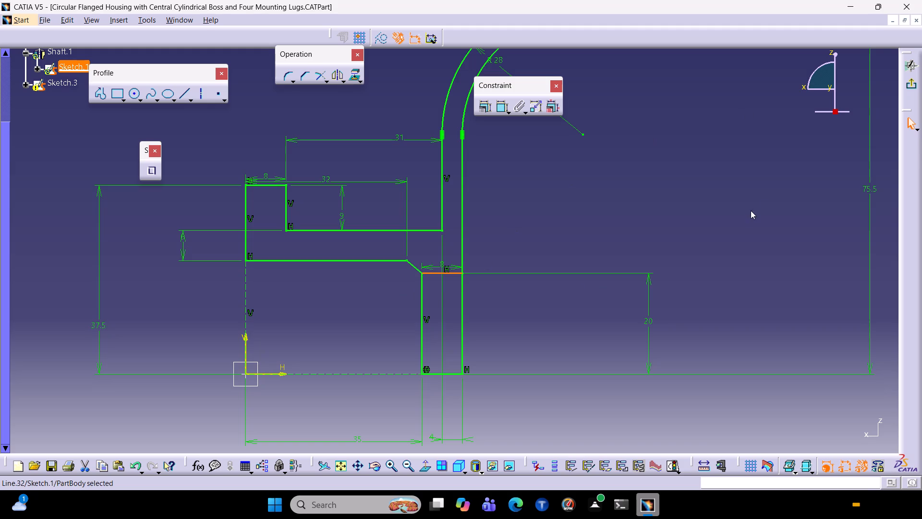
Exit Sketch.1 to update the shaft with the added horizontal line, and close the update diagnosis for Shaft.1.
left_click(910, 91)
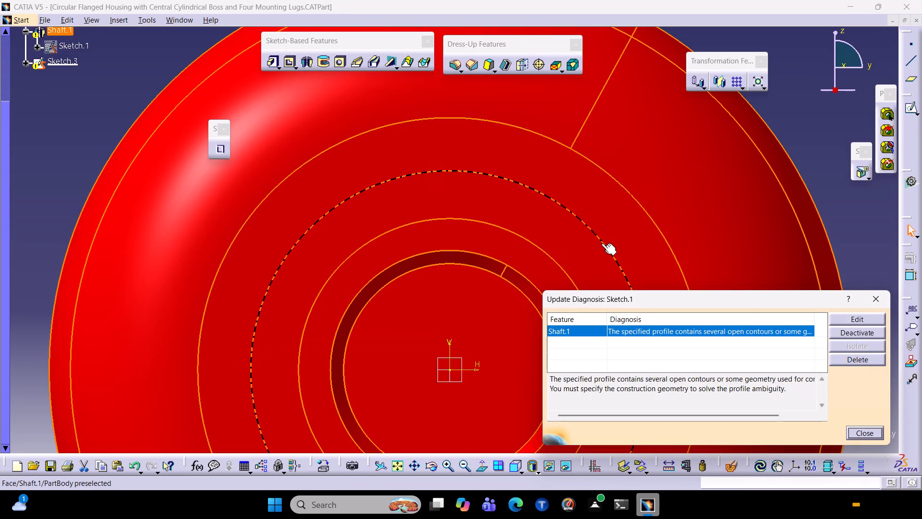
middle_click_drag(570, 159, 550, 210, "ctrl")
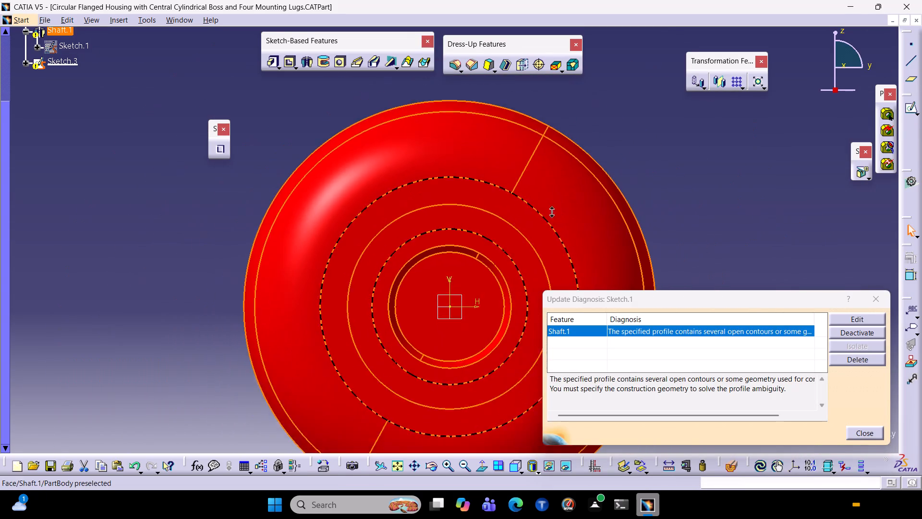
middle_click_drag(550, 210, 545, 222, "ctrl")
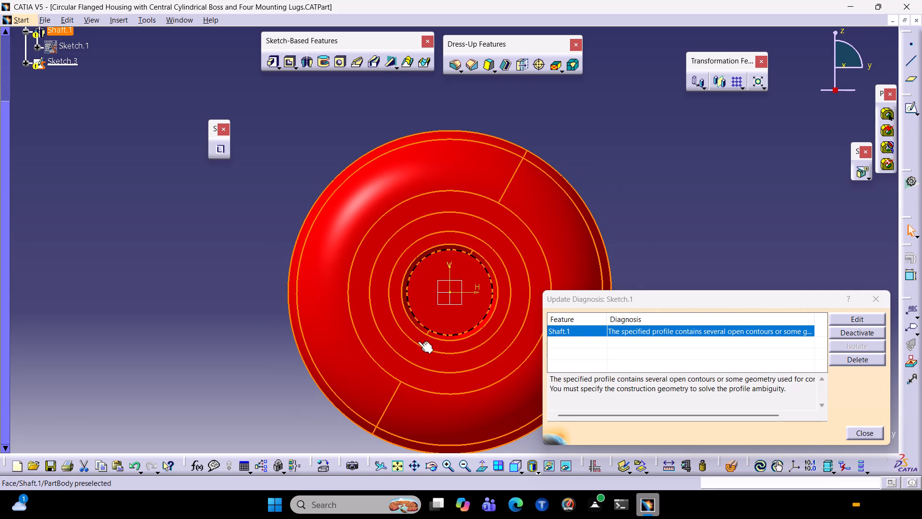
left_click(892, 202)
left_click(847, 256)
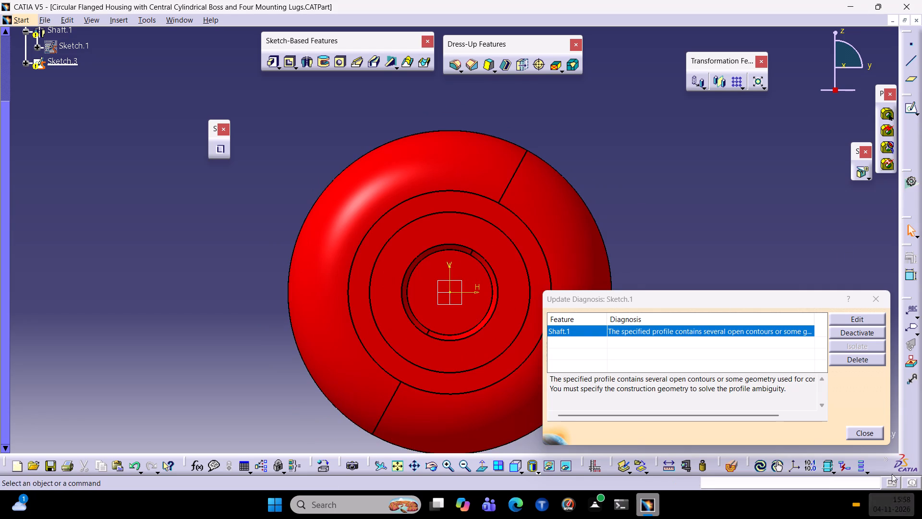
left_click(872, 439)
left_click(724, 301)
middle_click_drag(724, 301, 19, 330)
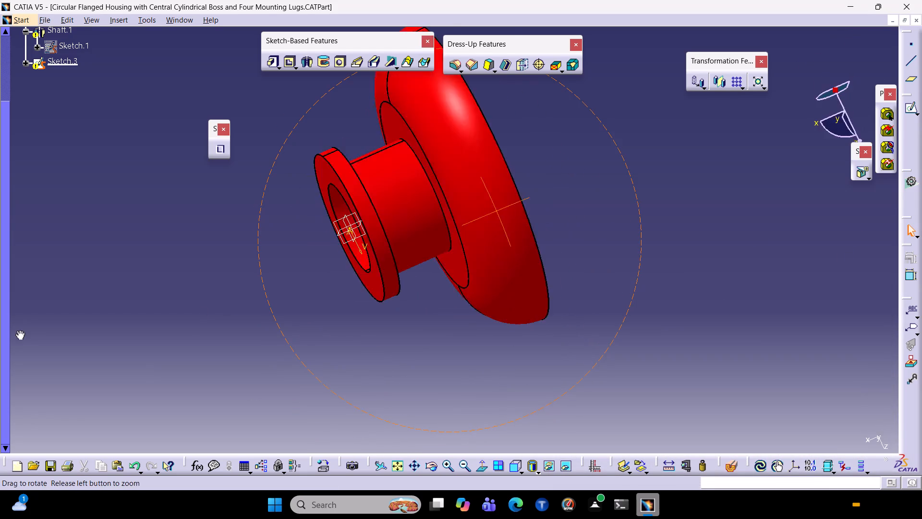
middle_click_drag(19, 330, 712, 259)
Reopen Sketch.1 and delete the 8 mm horizontal line between the slanted edge's lower end and the outer vertical wall.
double_click(85, 45)
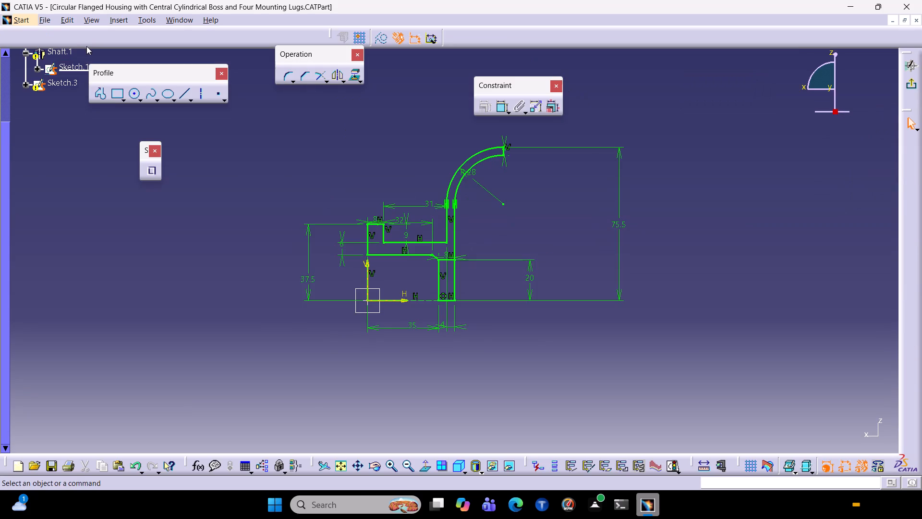
left_click(443, 261)
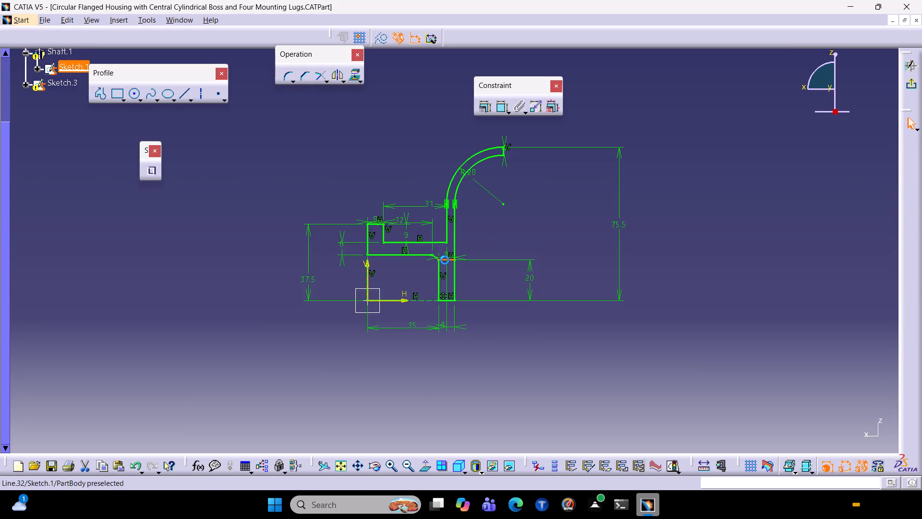
key("Delete")
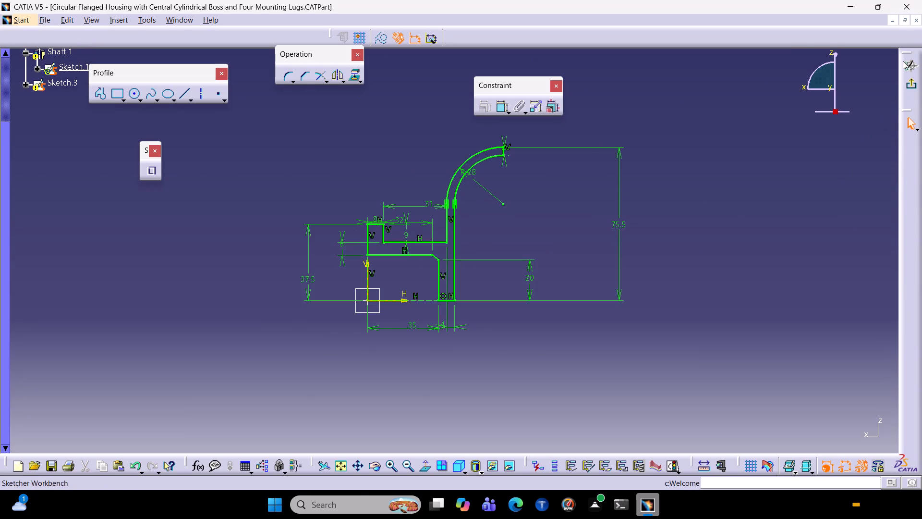
Exit Sketch.1 to update the shaft, close the update diagnosis for Sketch.3, and inspect the housing from both sides.
left_click(911, 74)
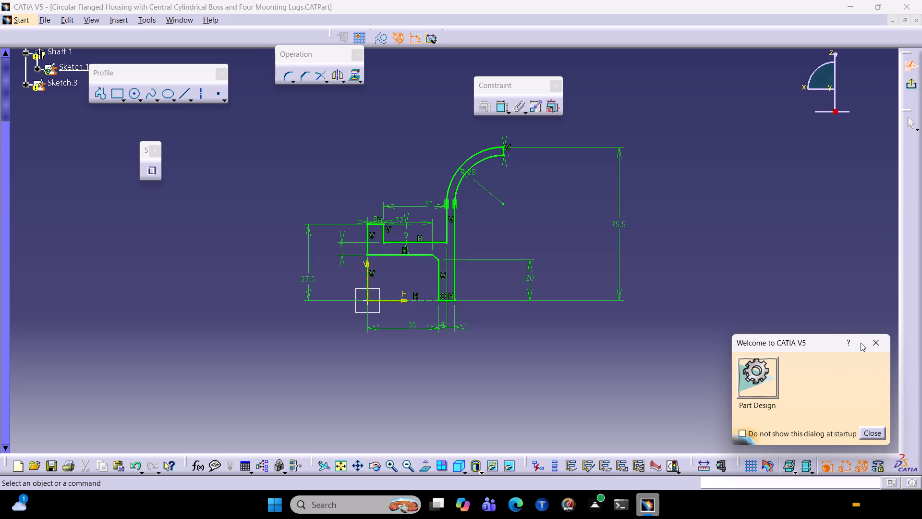
left_click(897, 359)
left_click(884, 344)
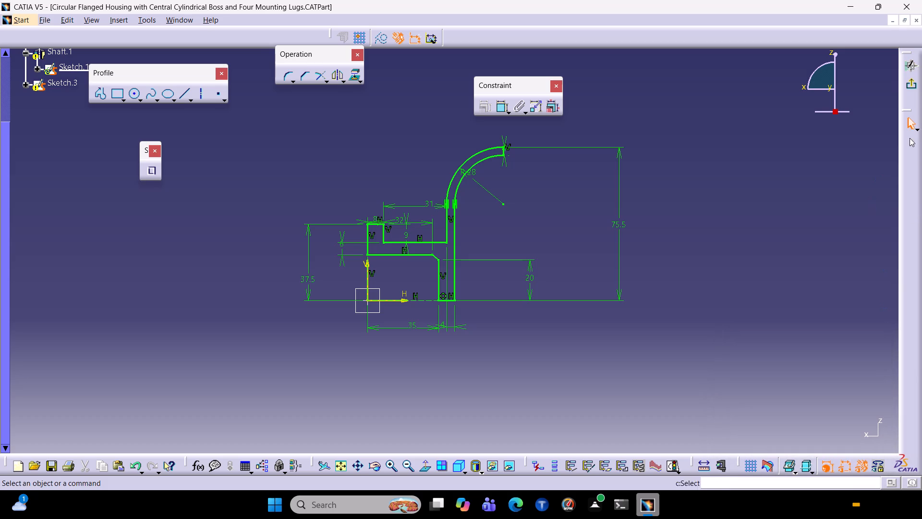
left_click(912, 90)
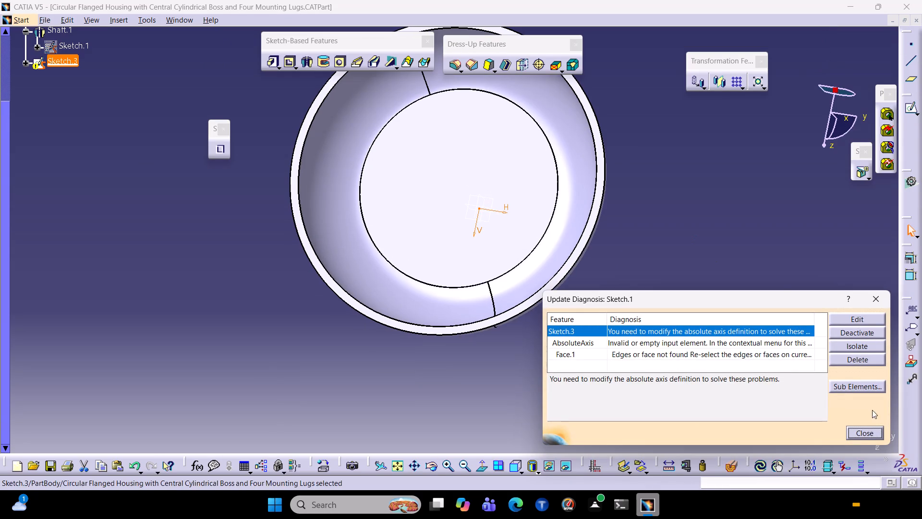
left_click(863, 436)
middle_click_drag(685, 261, 309, 225)
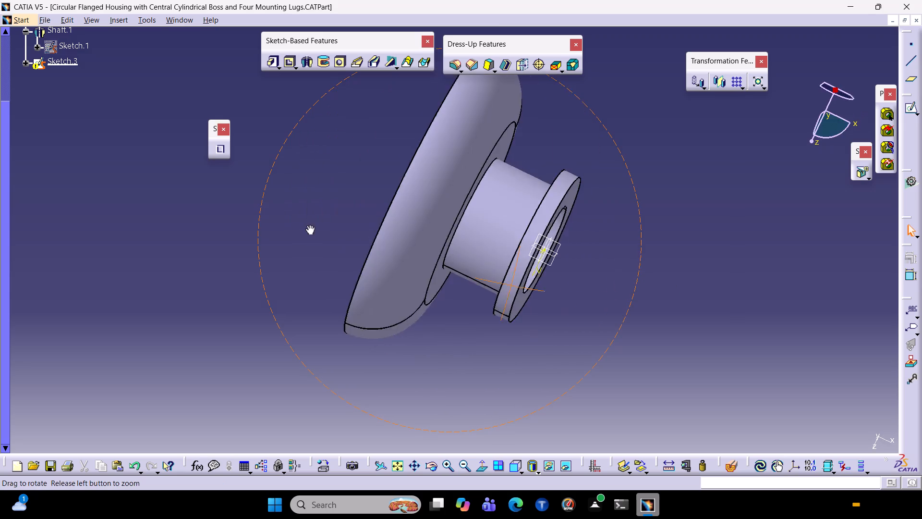
middle_click_drag(309, 225, 402, 259)
middle_click_drag(529, 362, 403, 159)
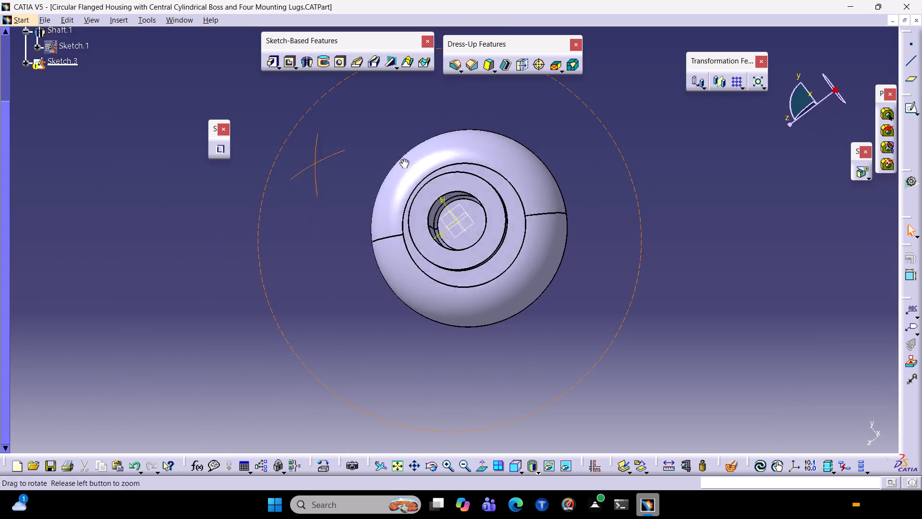
middle_click_drag(403, 159, 442, 161)
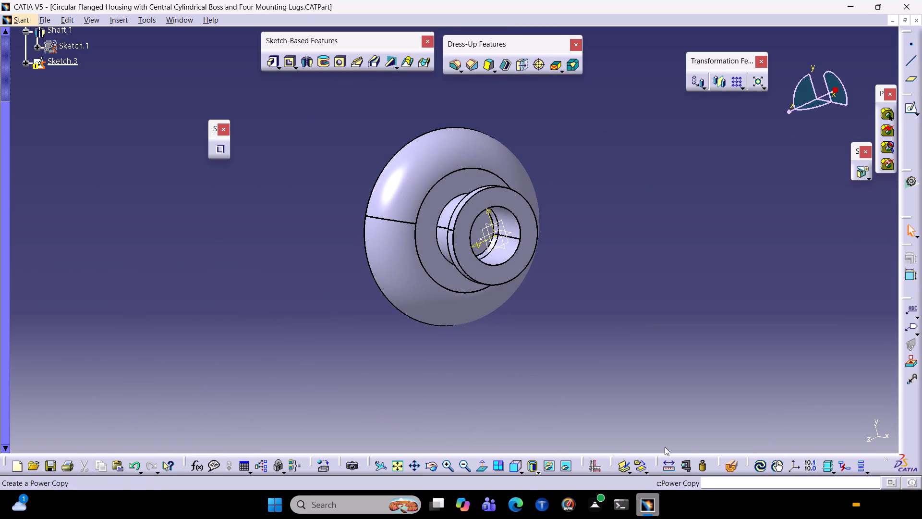
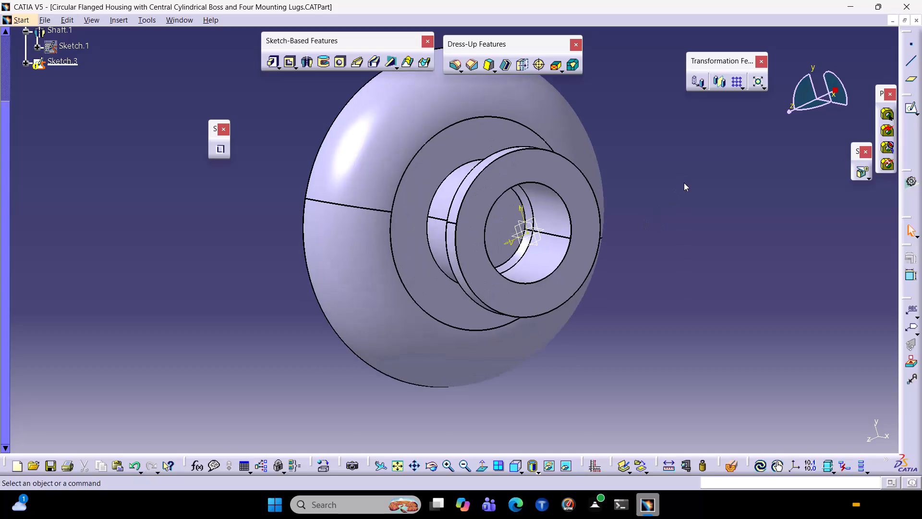
Examine the revolved housing's stepped boss, central bore and rounded outer flange from several angles and distances.
middle_click_drag(681, 229, 567, 207)
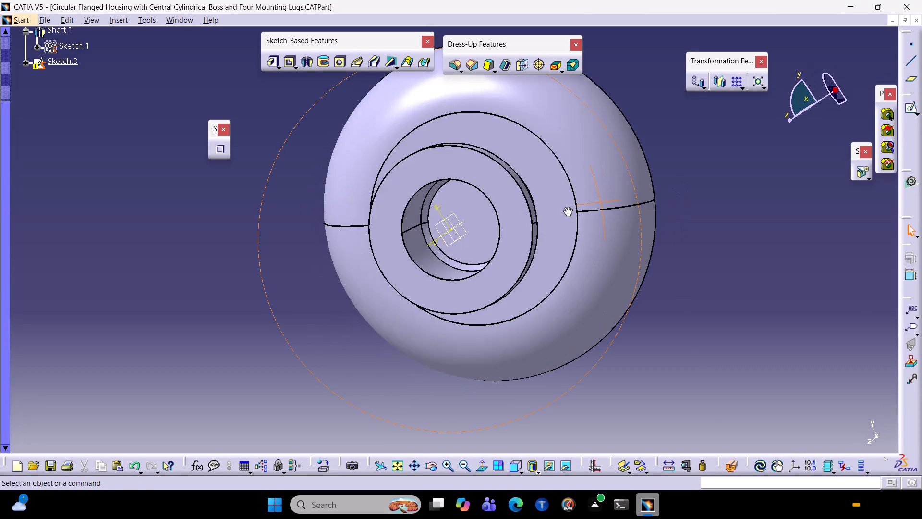
middle_click_drag(567, 207, 603, 165)
middle_click_drag(640, 163, 622, 200, "ctrl")
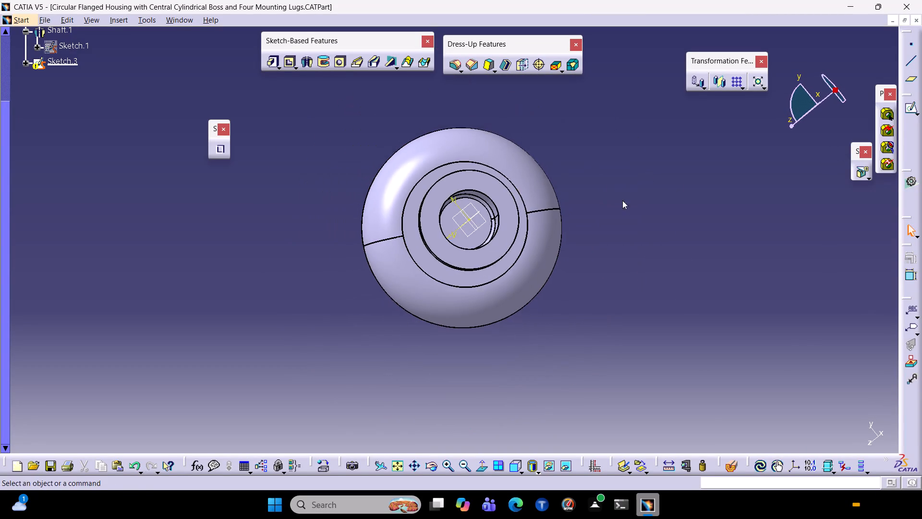
middle_click_drag(611, 259, 679, 238, "ctrl")
middle_click_drag(679, 239, 716, 161)
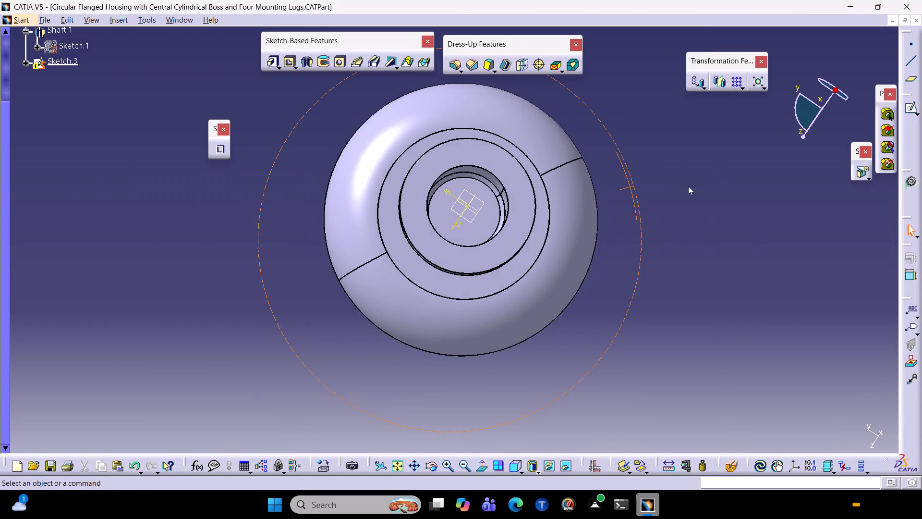
middle_click_drag(651, 204, 712, 146, "ctrl")
middle_click_drag(800, 165, 761, 243)
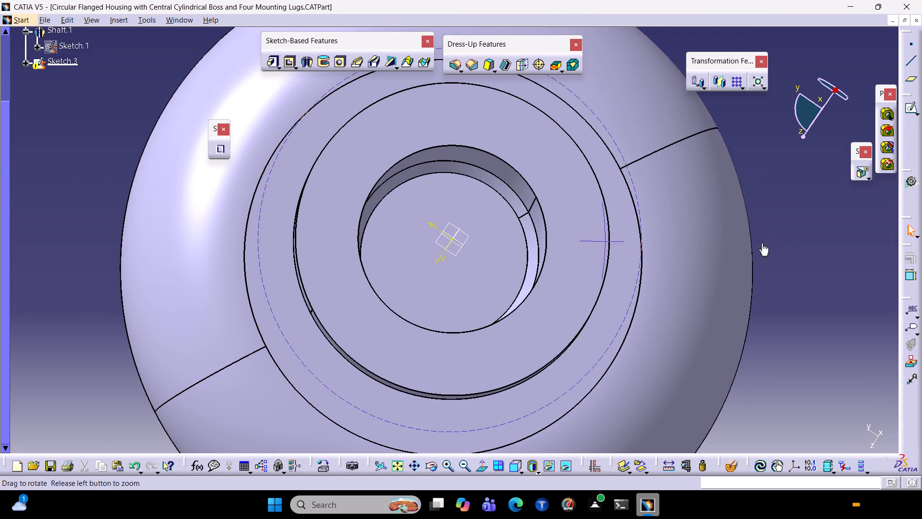
middle_click_drag(761, 243, 629, 358)
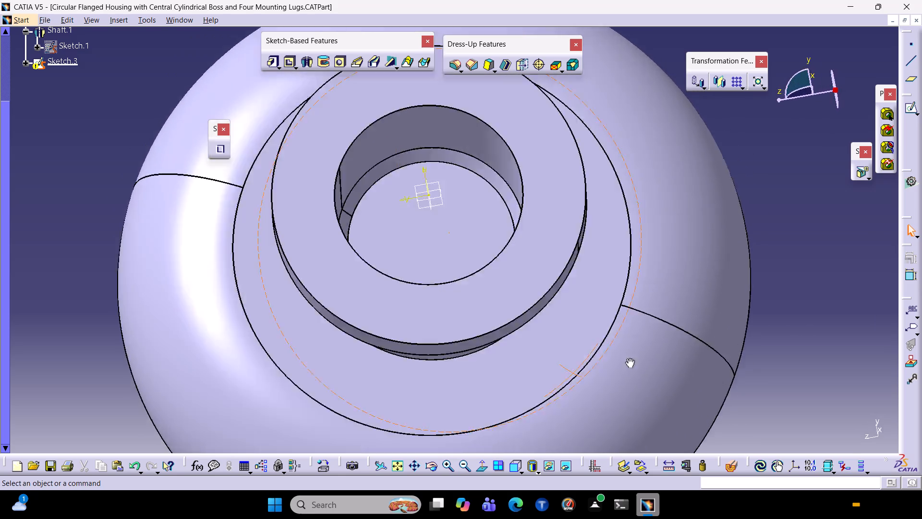
middle_click_drag(629, 358, 633, 352)
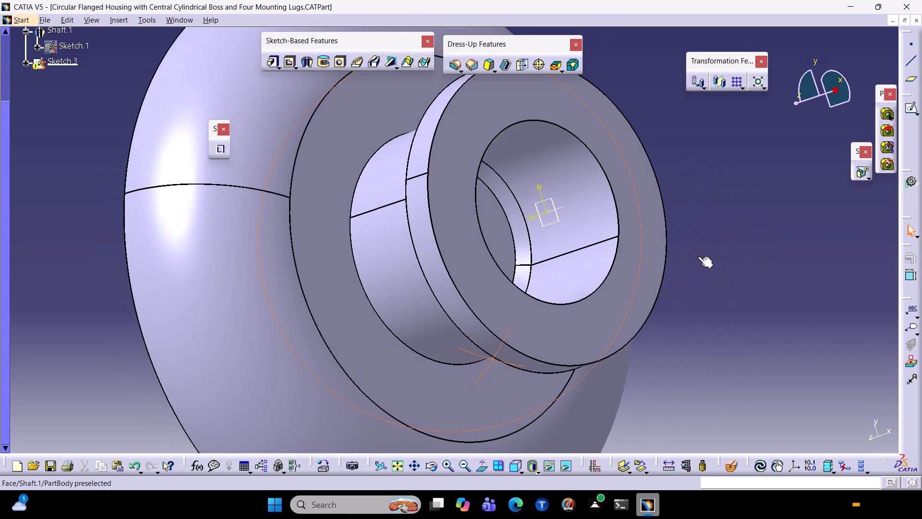
middle_click_drag(789, 201, 712, 275, "ctrl")
middle_click_drag(711, 273, 556, 267)
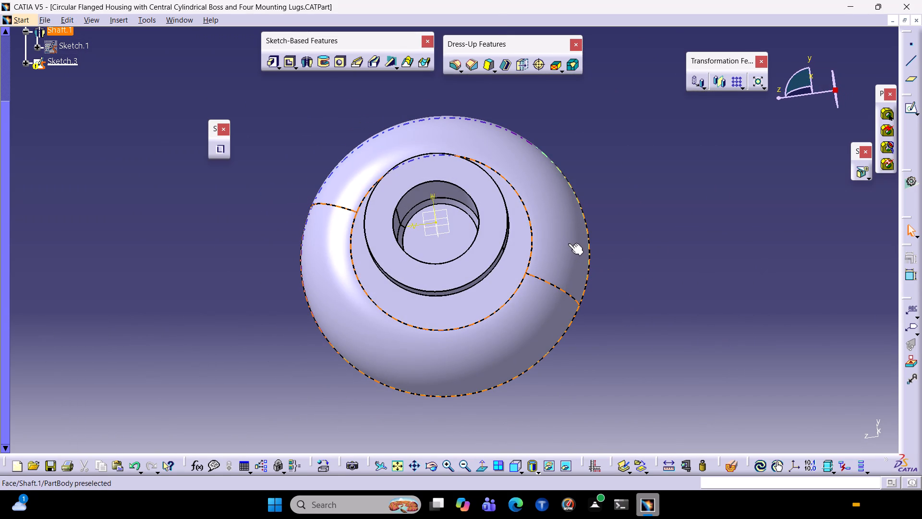
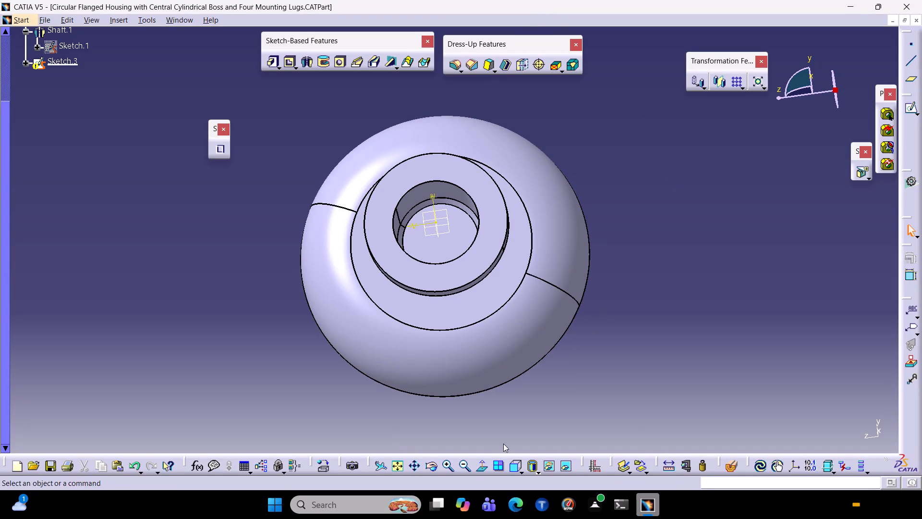
In a new sketch on the boss's annular end face, draw a circle about 65 mm in diameter centred on the origin.
left_click(510, 469)
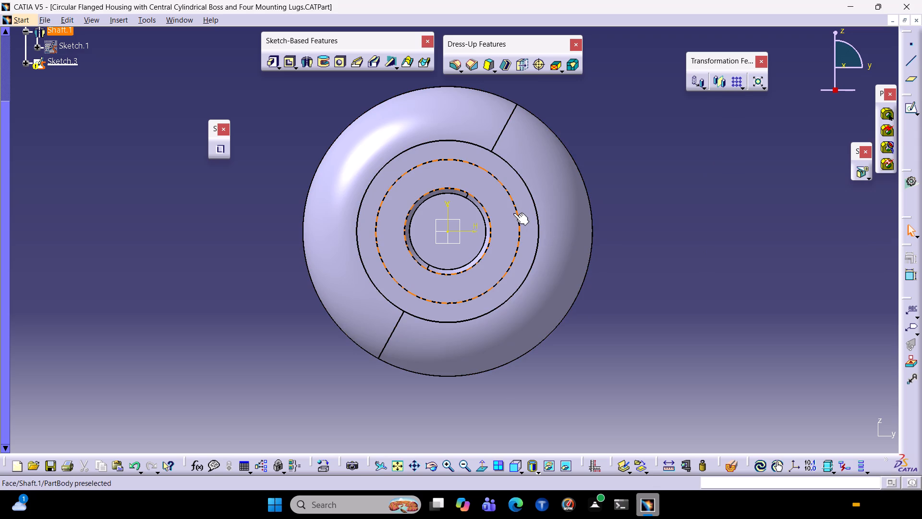
left_click(495, 190)
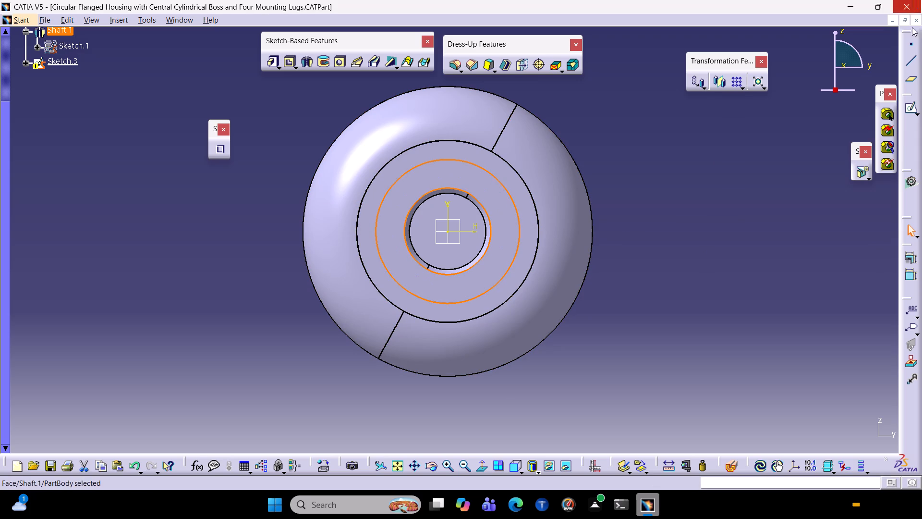
left_click(910, 107)
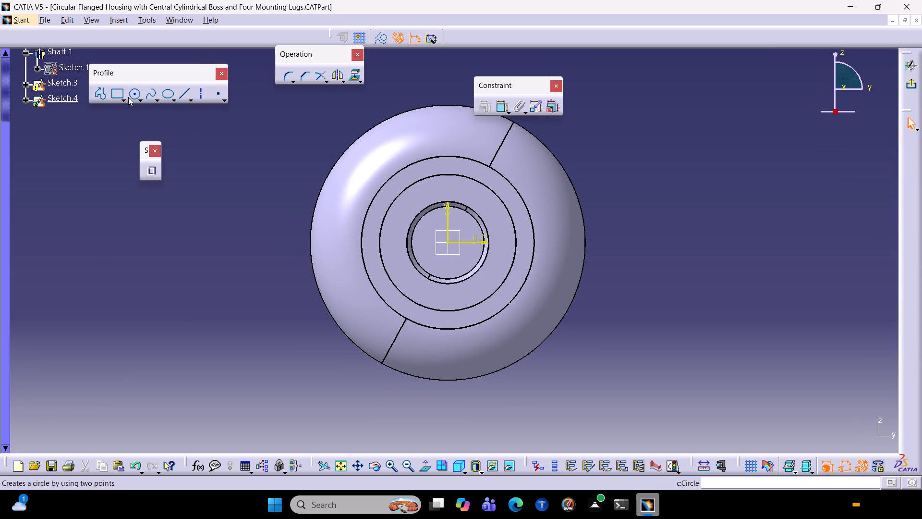
left_click(135, 93)
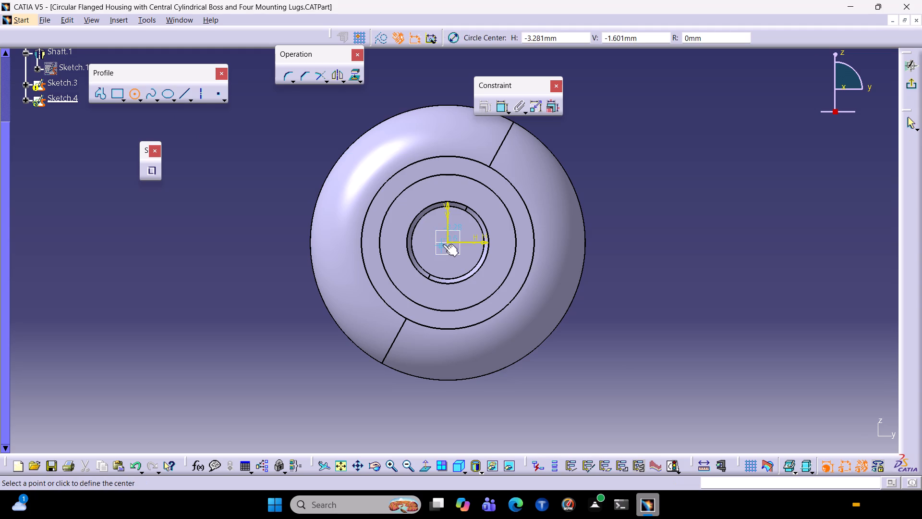
left_click(448, 242)
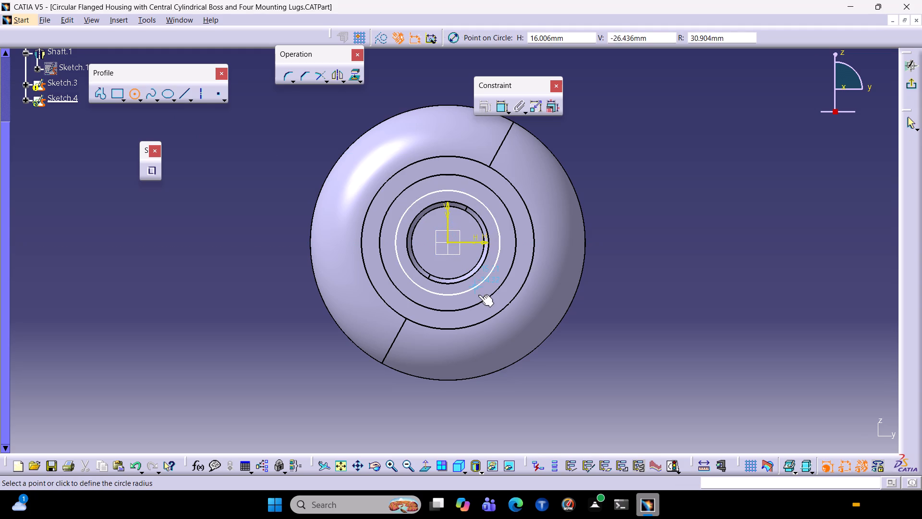
left_click(479, 294)
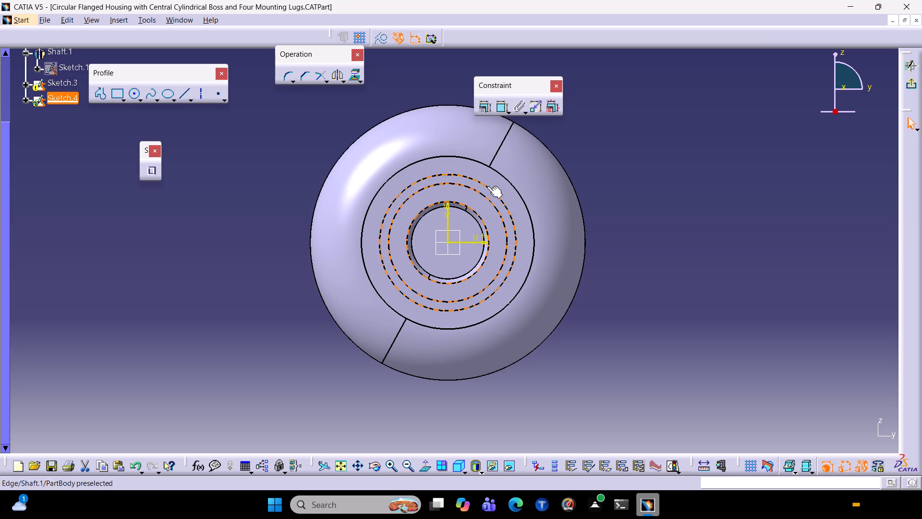
Dimension the sketched circle and set its diameter to 64 mm.
left_click(499, 106)
left_click(657, 265)
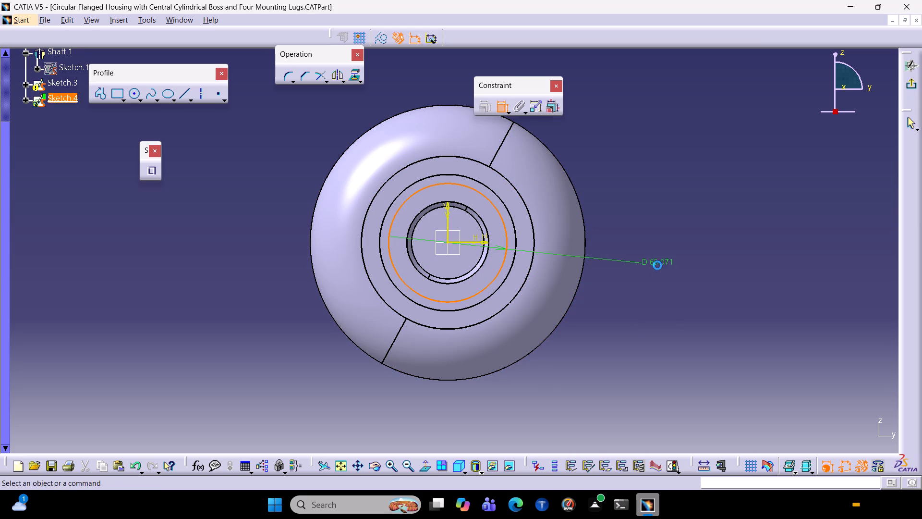
double_click(657, 264)
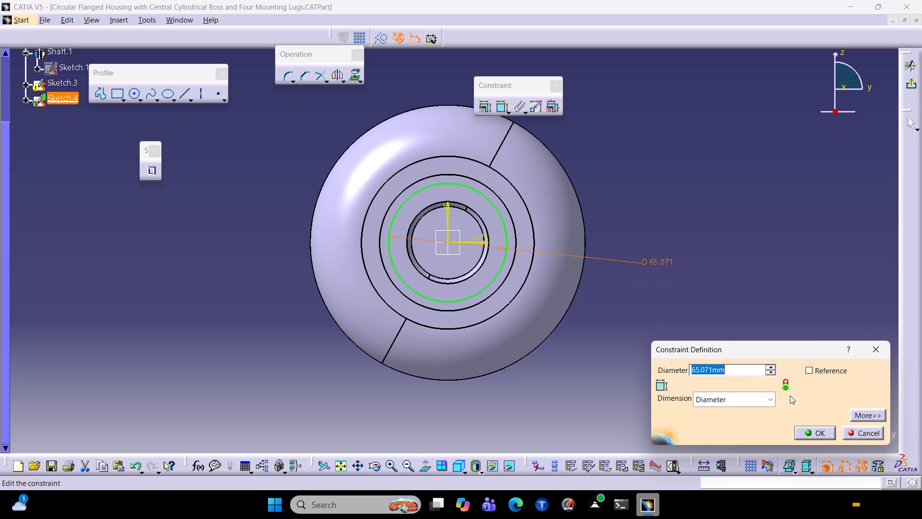
type("64")
key("Return")
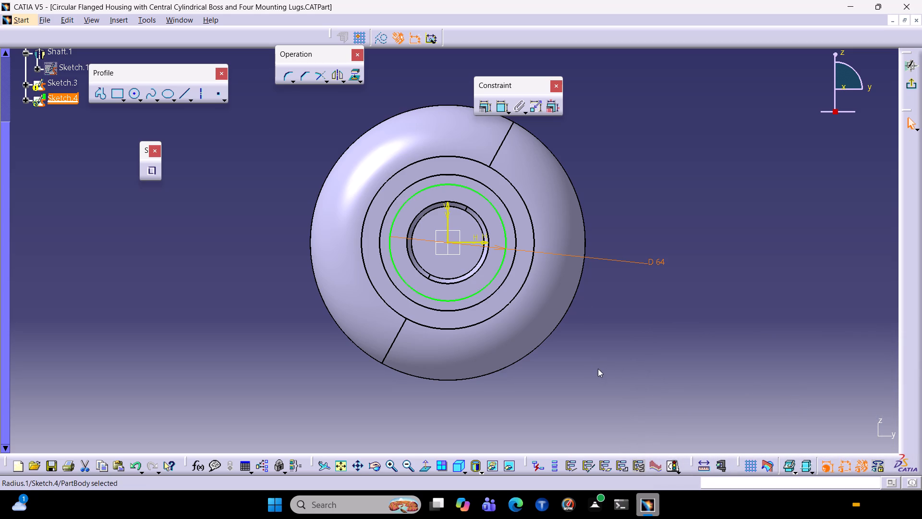
Draw a vertical line from the sketch origin down to the 64 mm circle.
middle_click_drag(566, 353, 605, 340, "ctrl")
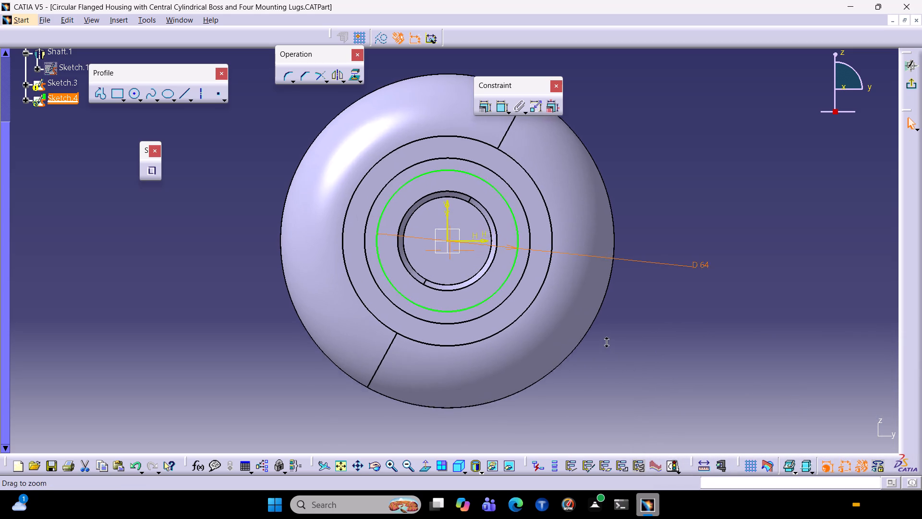
middle_click_drag(605, 340, 662, 327, "ctrl")
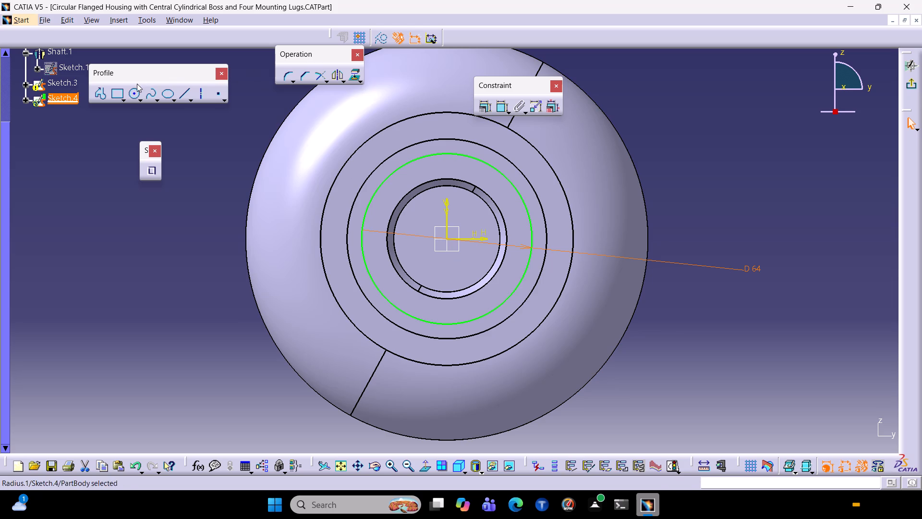
left_click(99, 93)
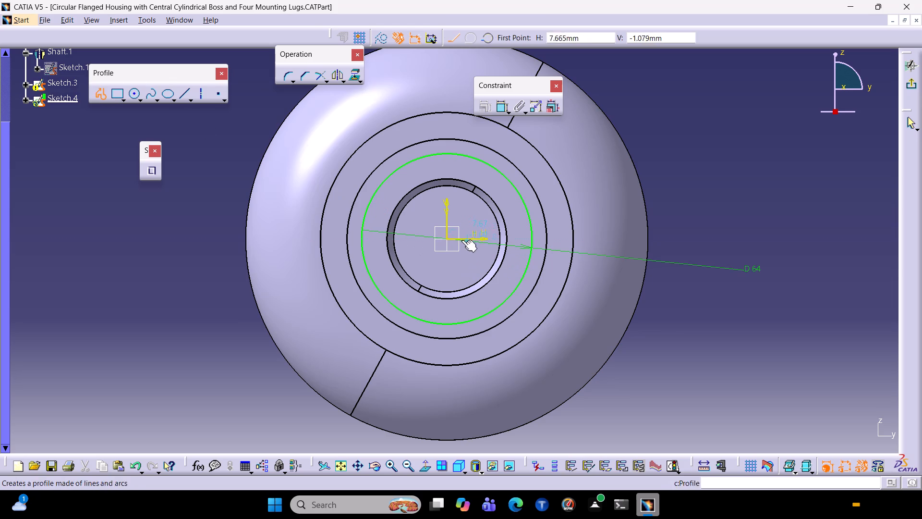
left_click(448, 241)
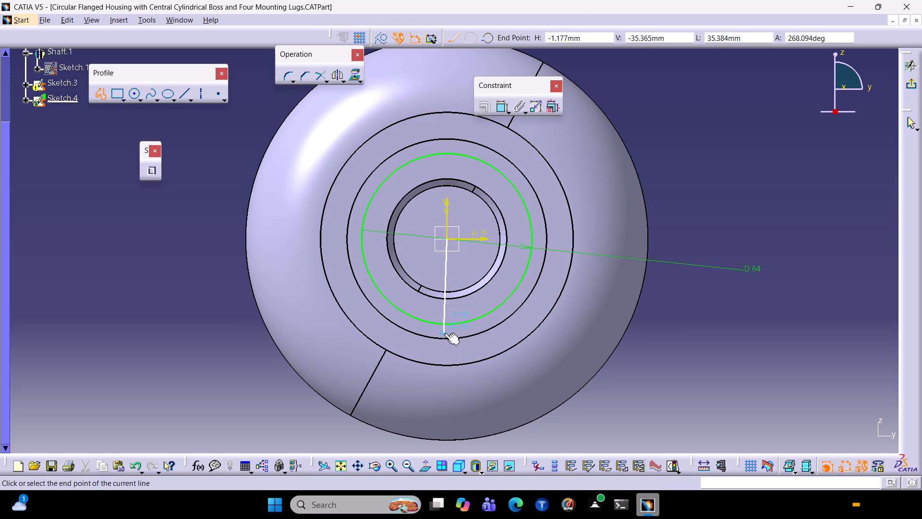
left_click(448, 322)
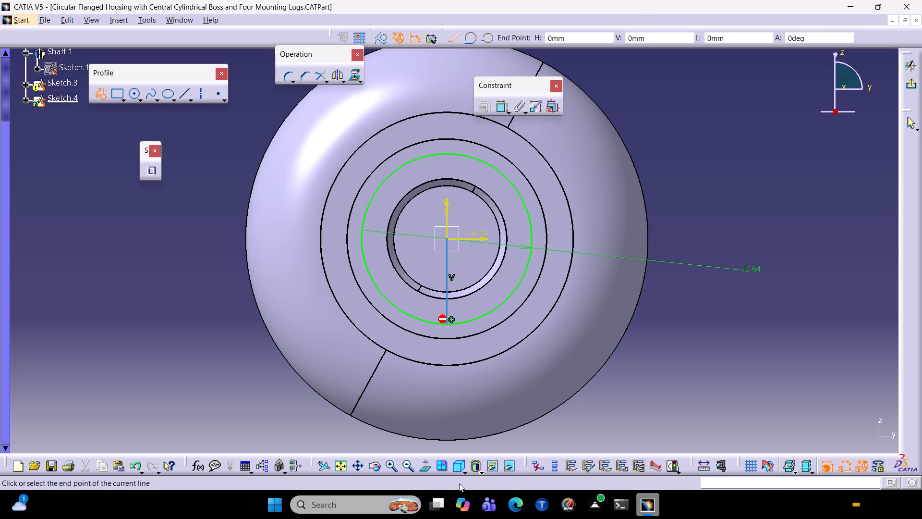
key("Escape")
key("Escape")
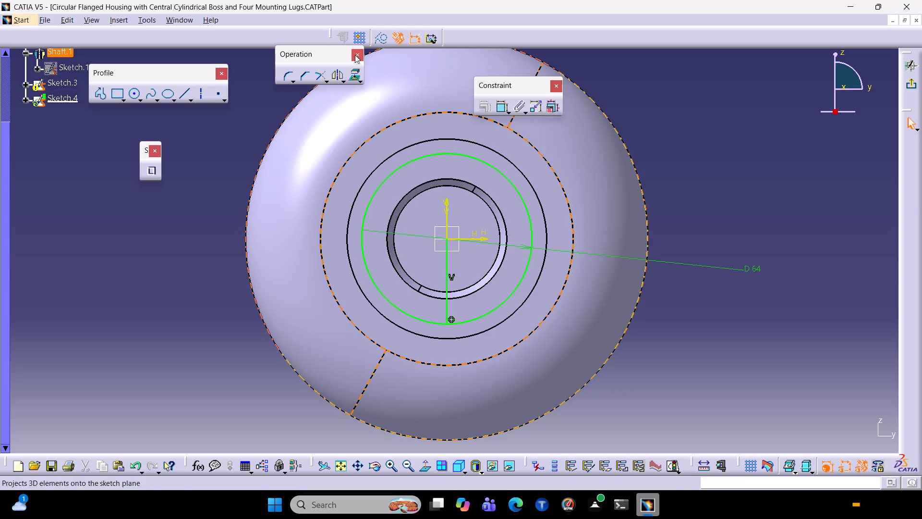
Convert the vertical line into a construction element.
left_click(379, 30)
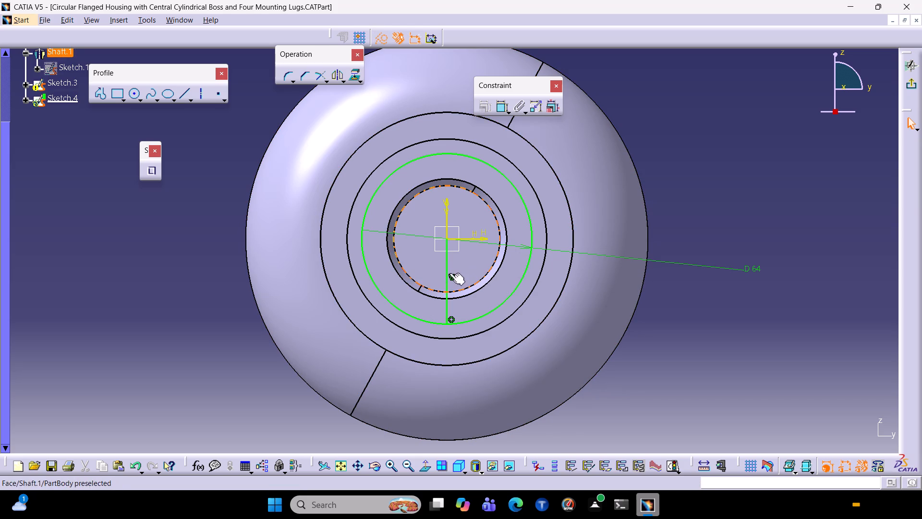
left_click(448, 271)
left_click(384, 42)
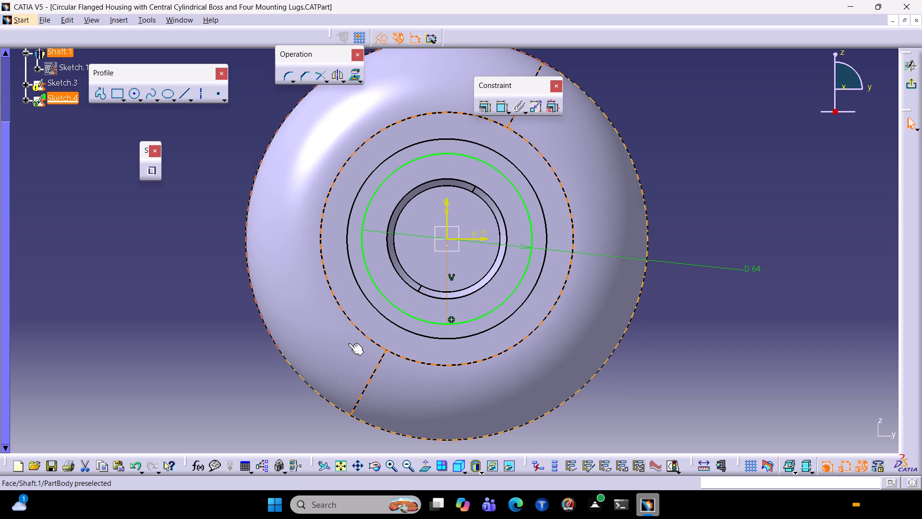
key("Escape")
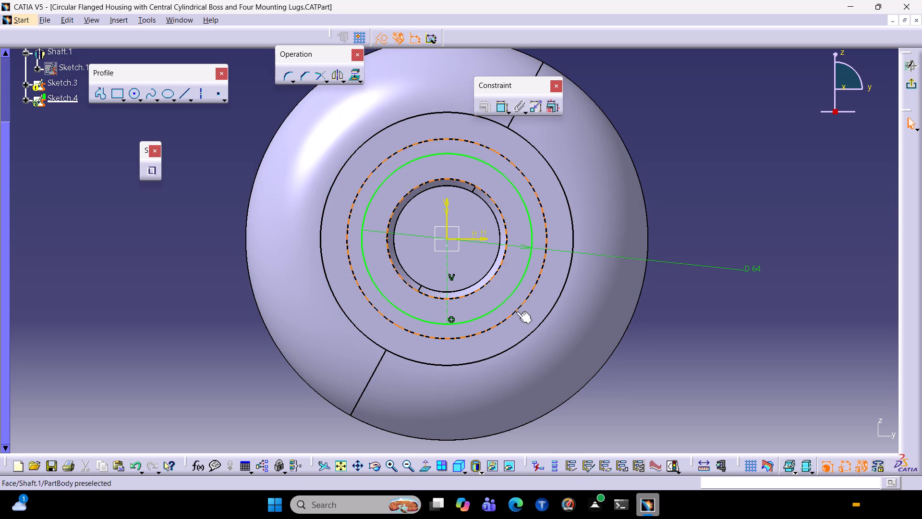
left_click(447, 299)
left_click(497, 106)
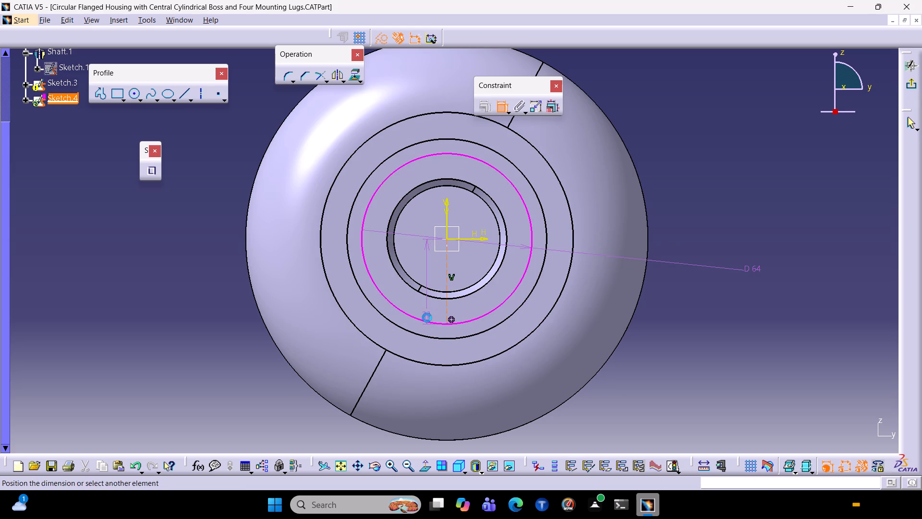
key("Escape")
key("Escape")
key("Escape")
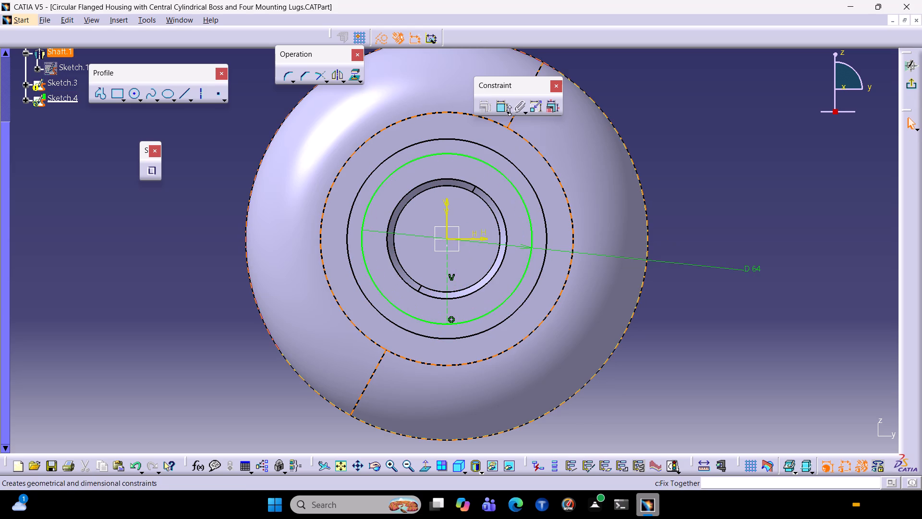
Add an angle constraint between the horizontal axis and the construction line and set it to 45 degrees.
left_click(502, 110)
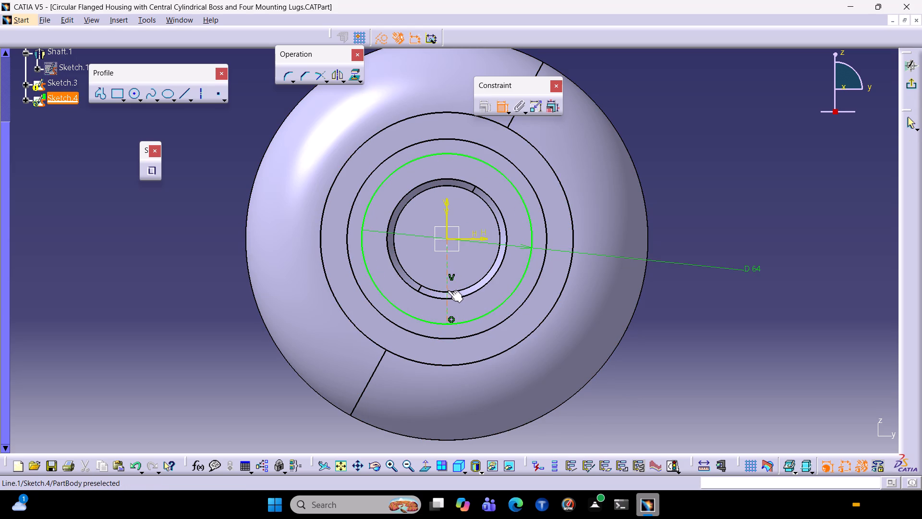
left_click(470, 236)
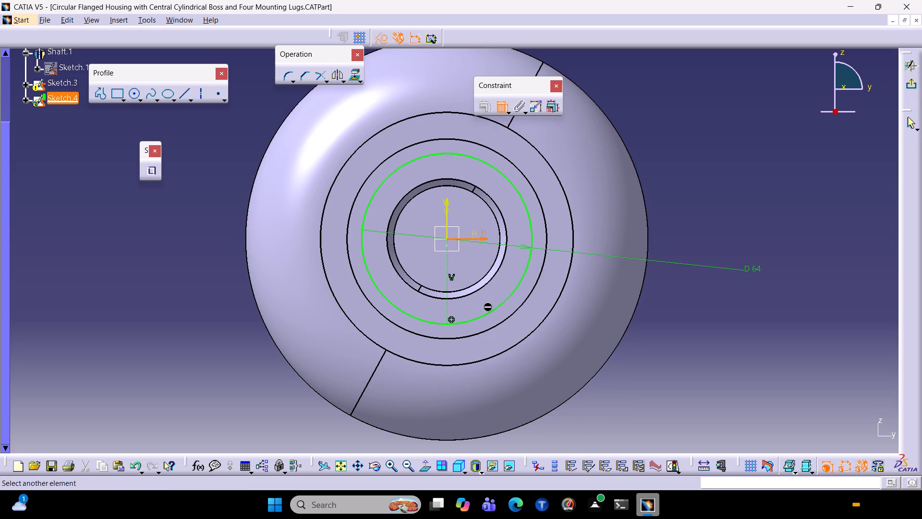
left_click(448, 310)
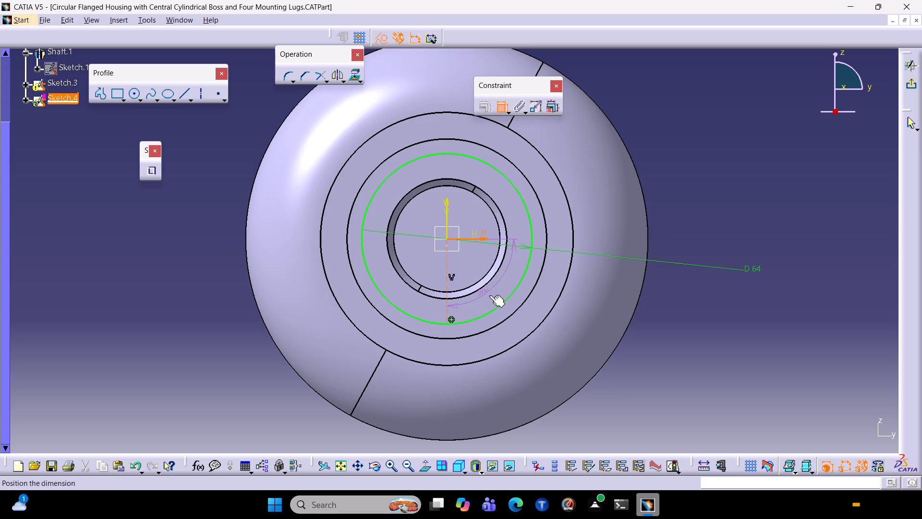
left_click(492, 296)
double_click(495, 294)
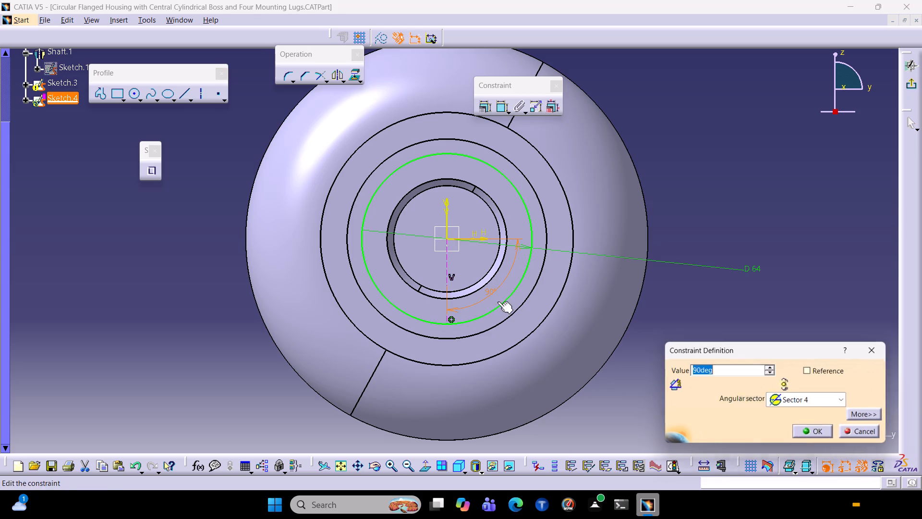
type("45")
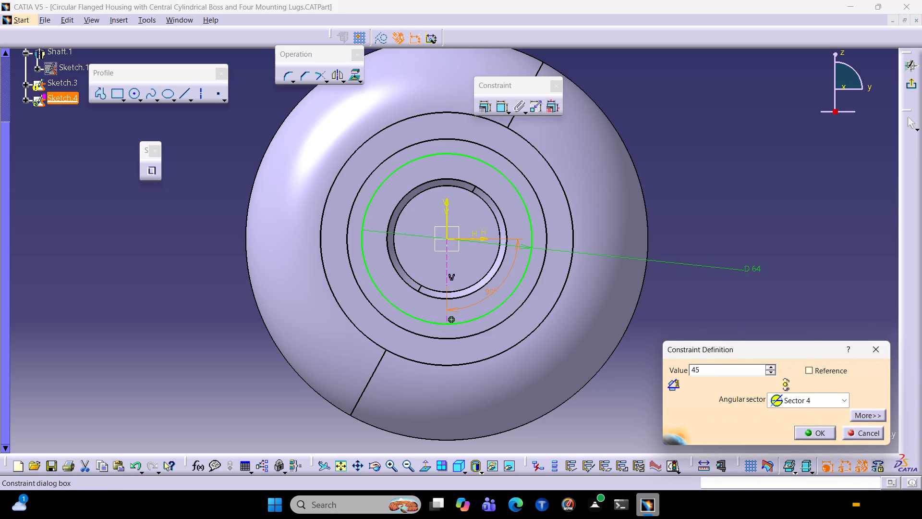
key("Return")
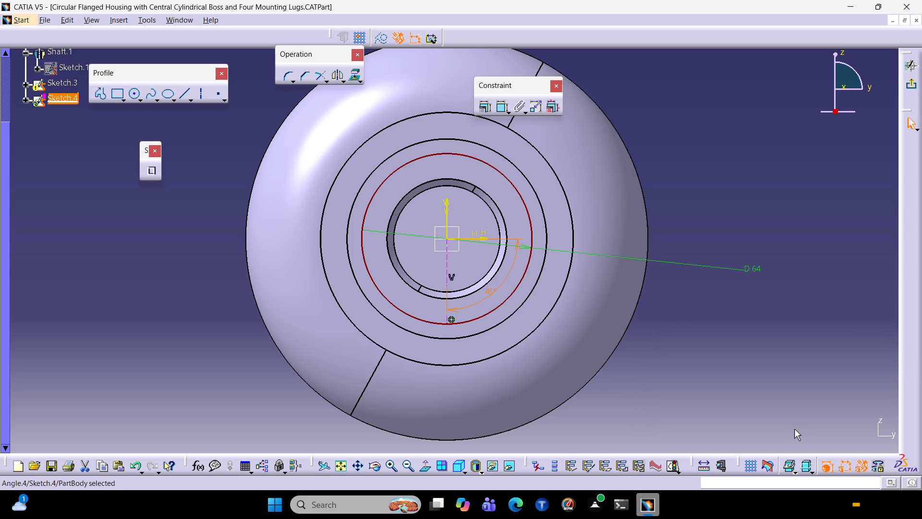
left_click(728, 222)
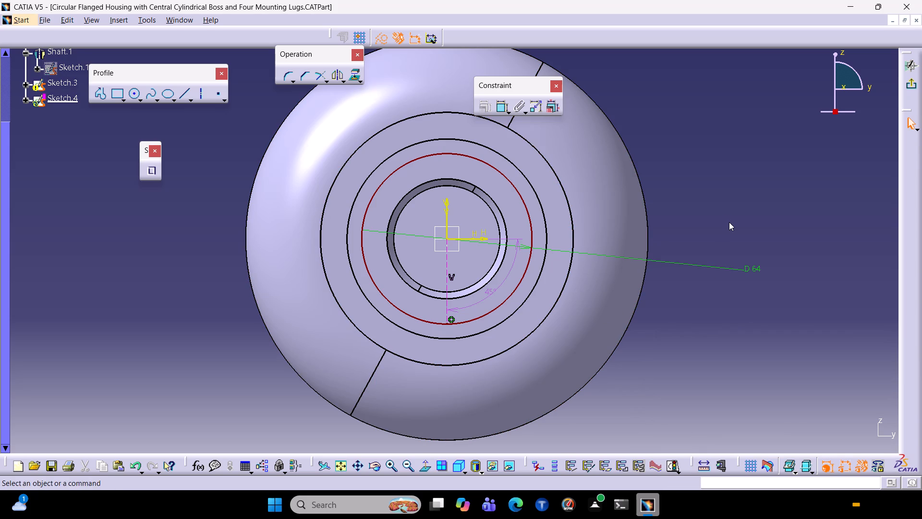
Select the 64 mm circle in the sketch.
left_click(483, 315)
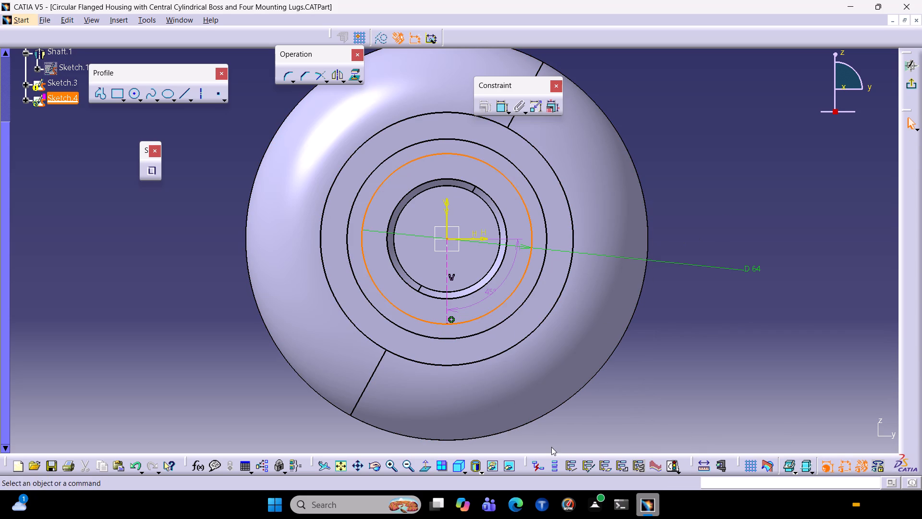
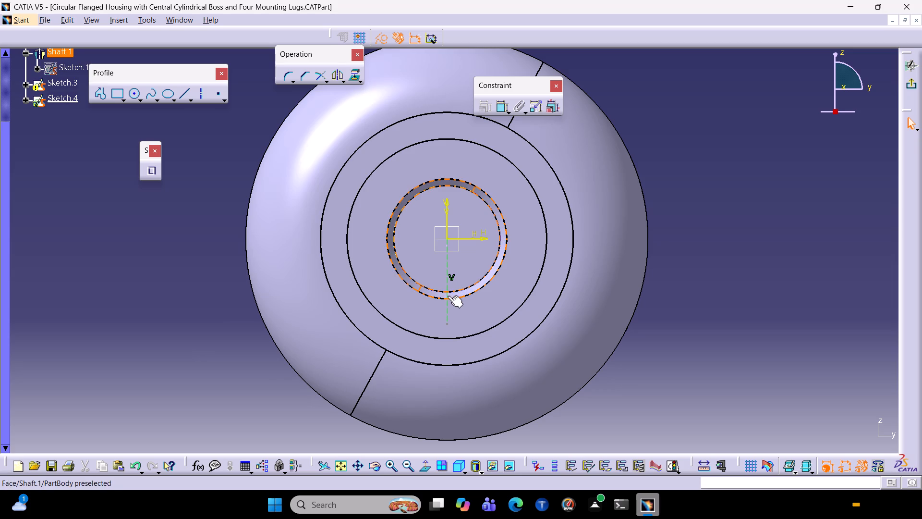
Draw a construction circle of 32 mm radius centred on the sketch origin and add a diameter dimension to it.
left_click(132, 98)
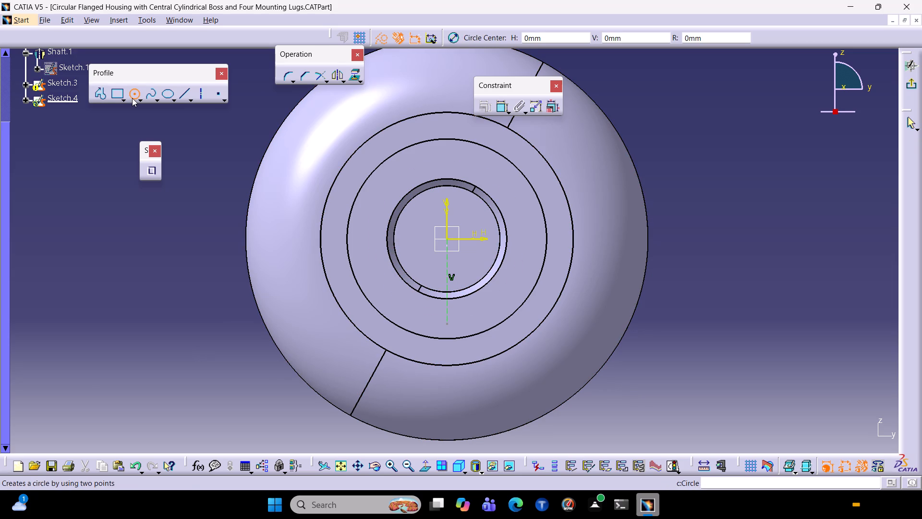
left_click(447, 239)
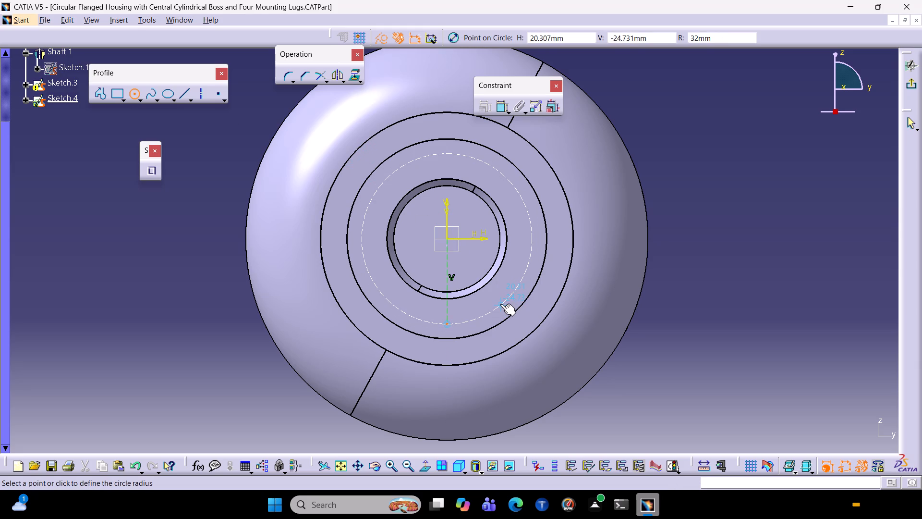
left_click(500, 303)
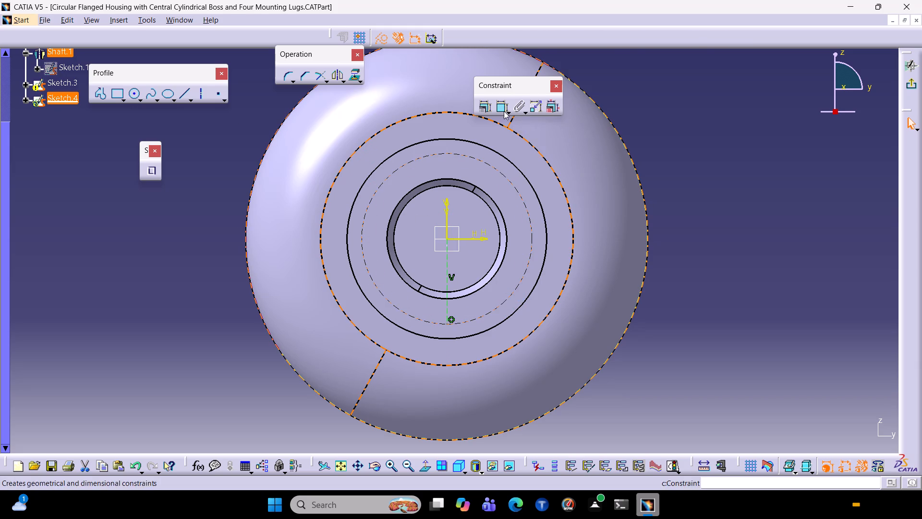
left_click(503, 111)
left_click(727, 270)
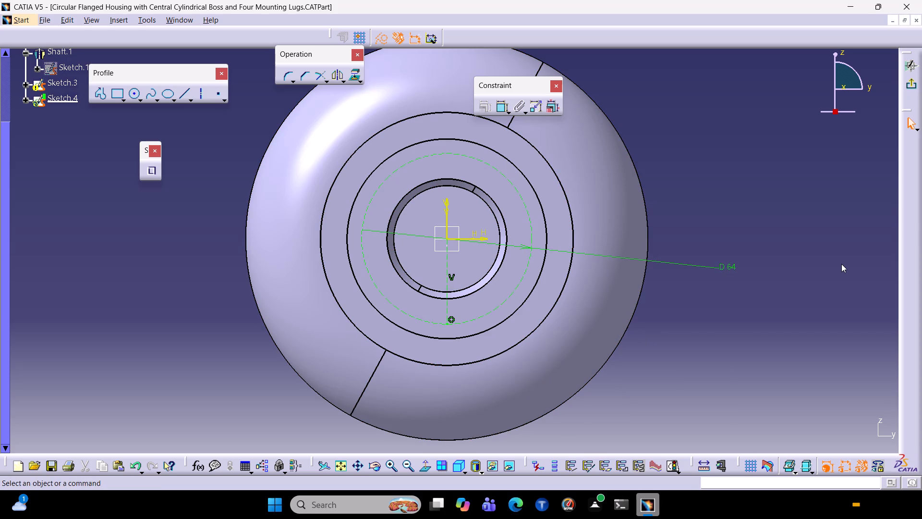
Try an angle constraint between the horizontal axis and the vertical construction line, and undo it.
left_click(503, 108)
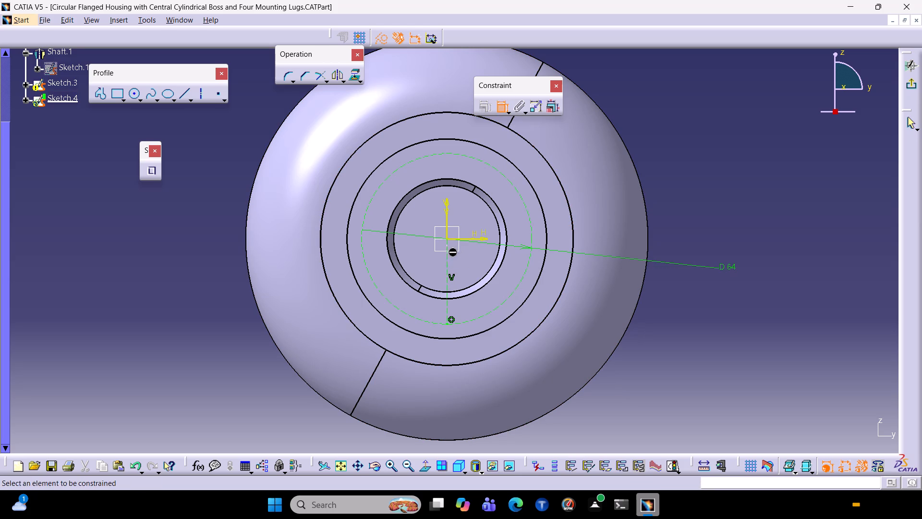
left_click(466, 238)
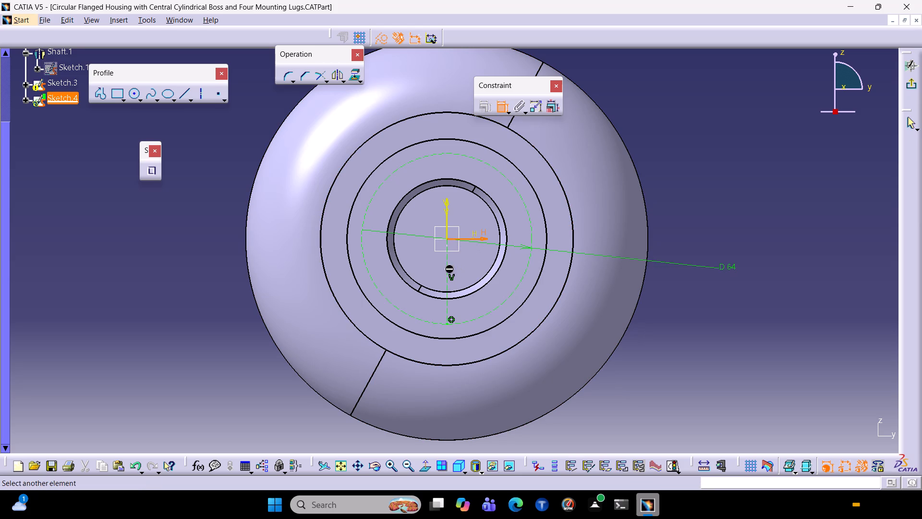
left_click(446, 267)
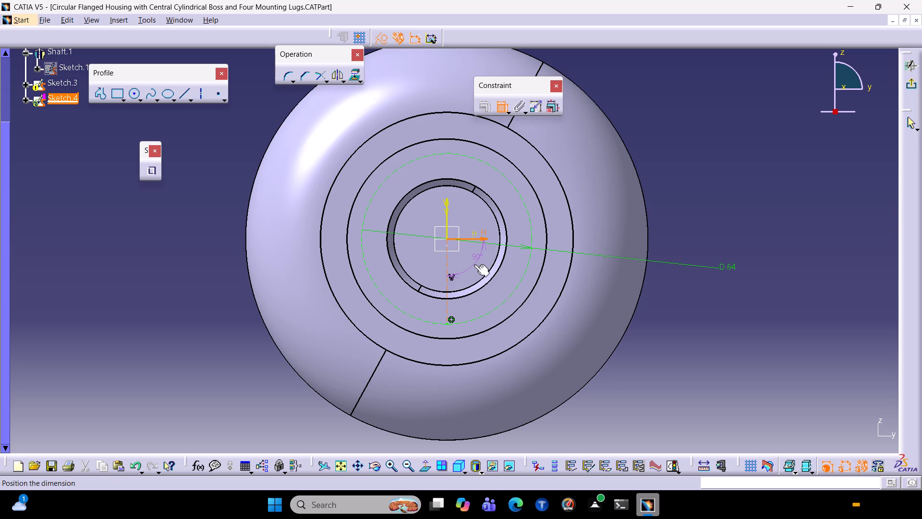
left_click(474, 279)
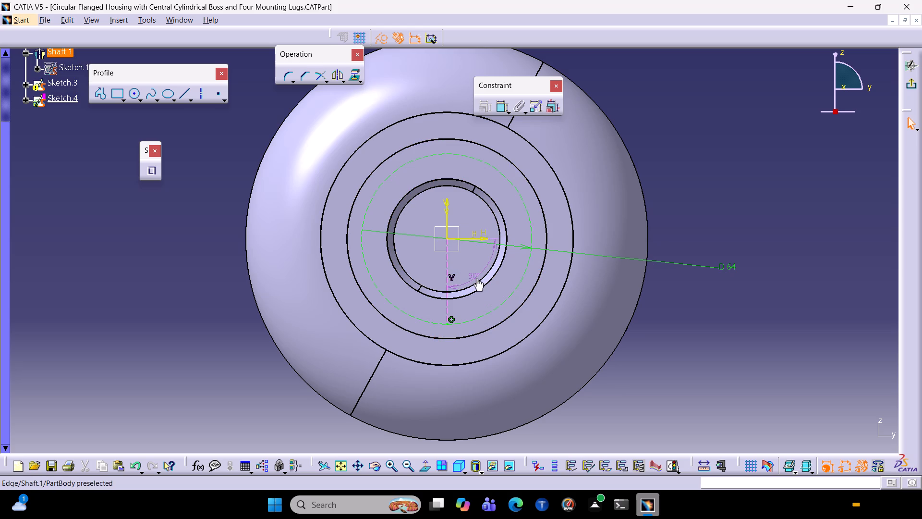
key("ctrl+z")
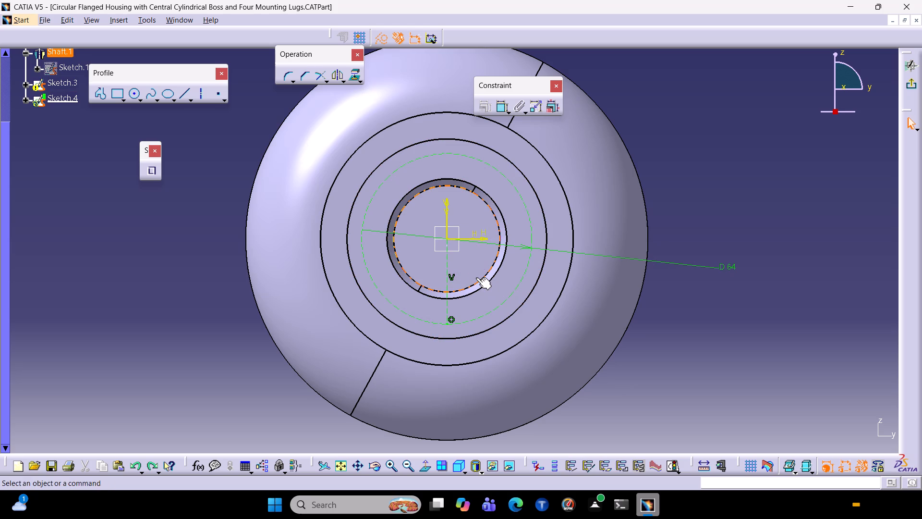
Delete the vertical construction line running from the origin to the circle.
middle_click_drag(674, 337, 756, 285, "ctrl")
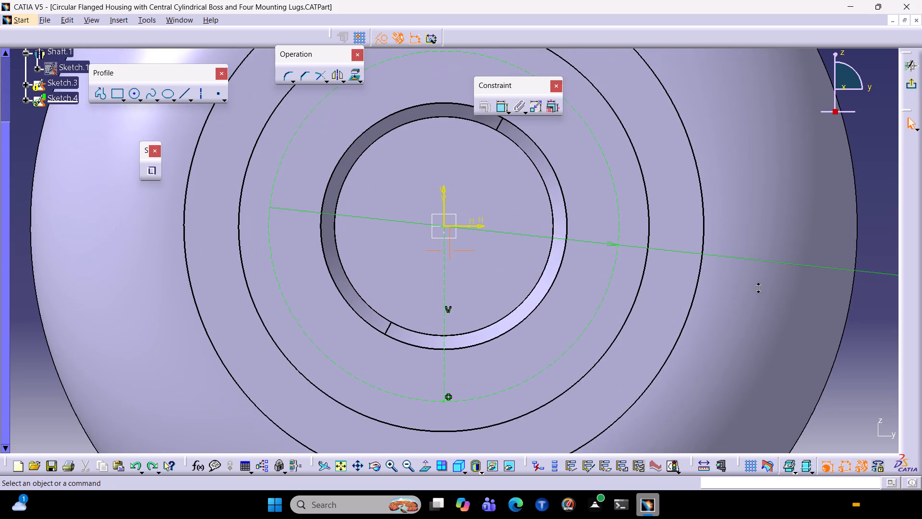
middle_click_drag(756, 285, 740, 332, "ctrl")
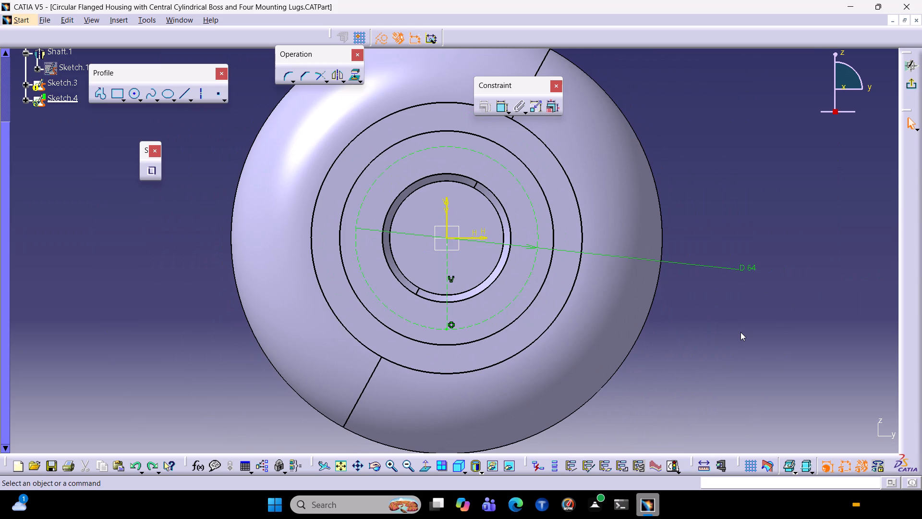
left_click(449, 291)
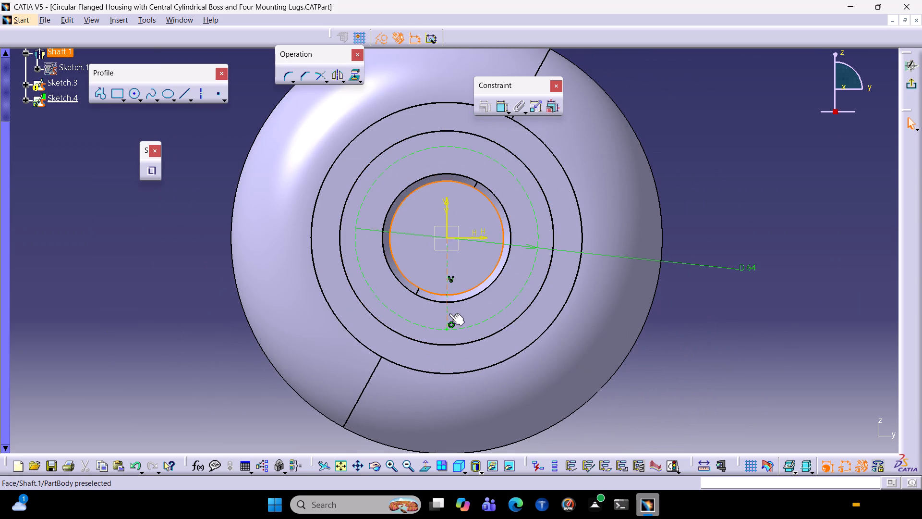
key("Escape")
key("Escape")
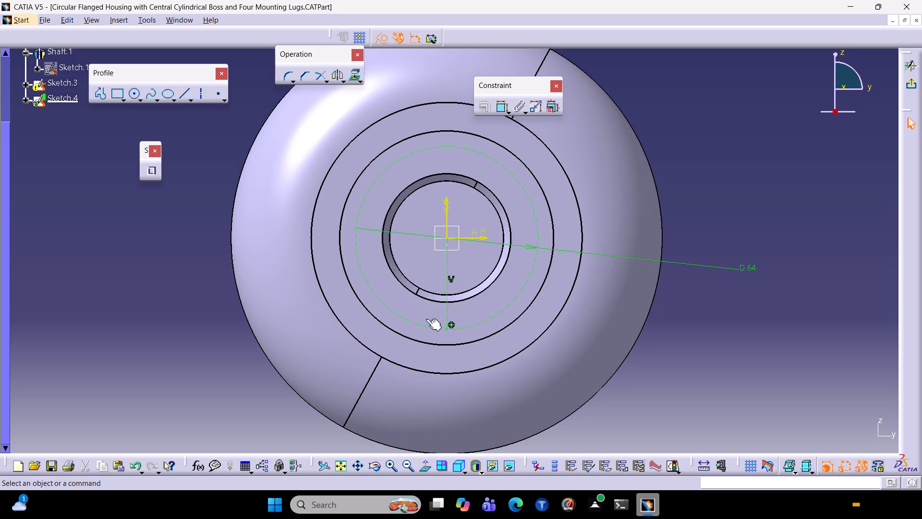
left_click(446, 285)
key("Delete")
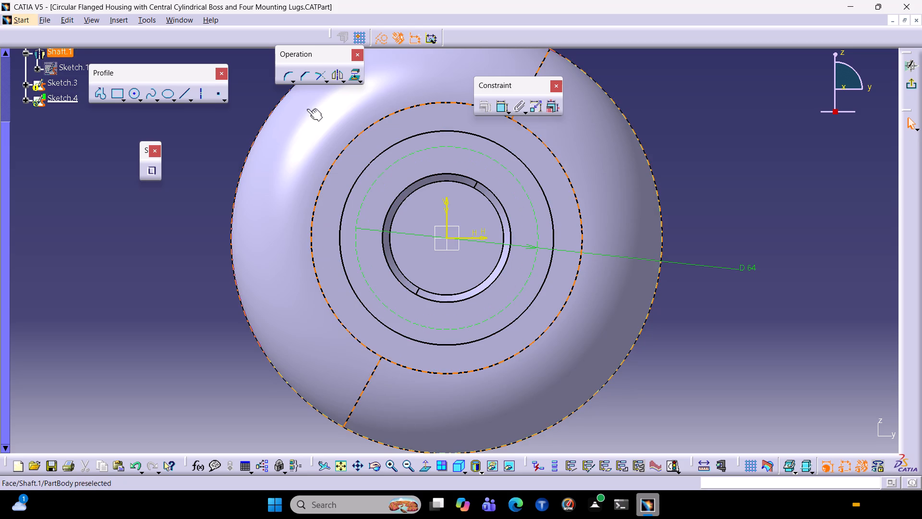
Draw a construction line about 28 mm long from the sketch origin diagonally down toward the 64 mm circle, in the lower-right quadrant.
left_click(92, 99)
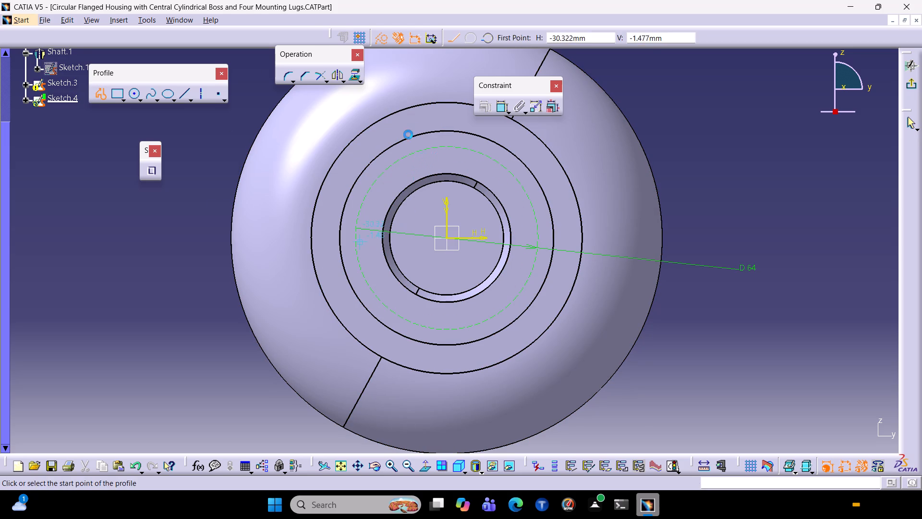
left_click(447, 238)
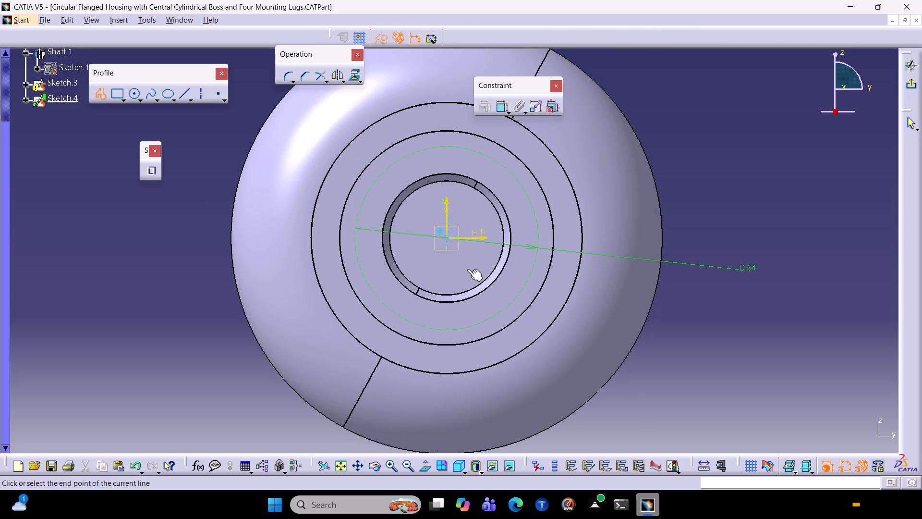
left_click(500, 297)
key("Escape")
key("Escape")
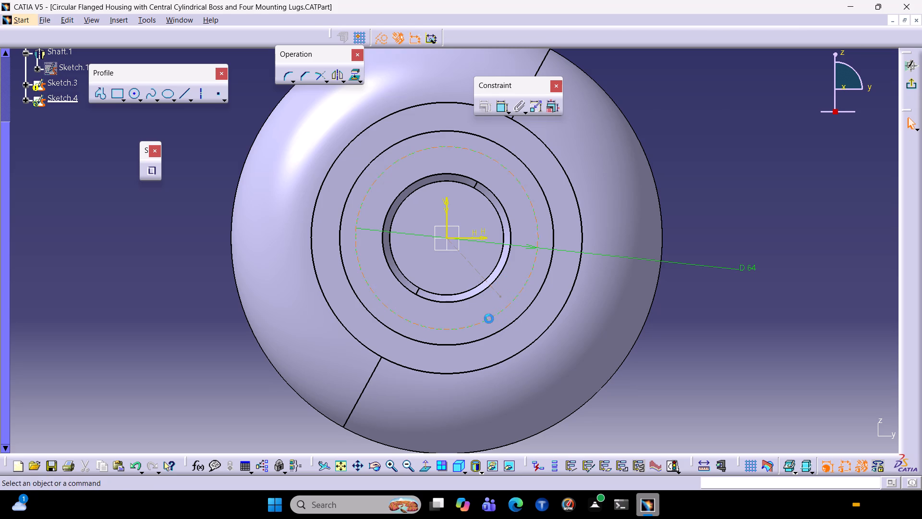
Add a coincidence constraint between the diagonal line's outer endpoint and the 64 mm circle.
left_click(501, 297)
left_click(510, 302, "ctrl")
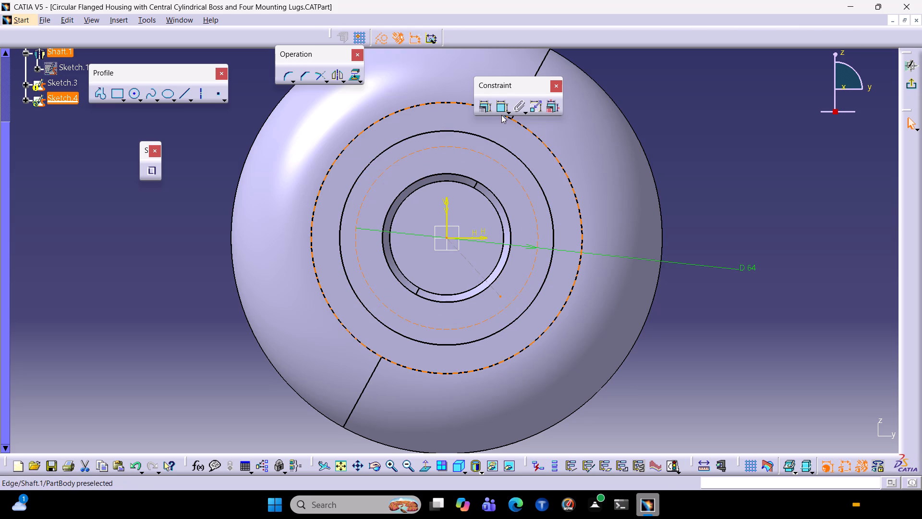
left_click(484, 108)
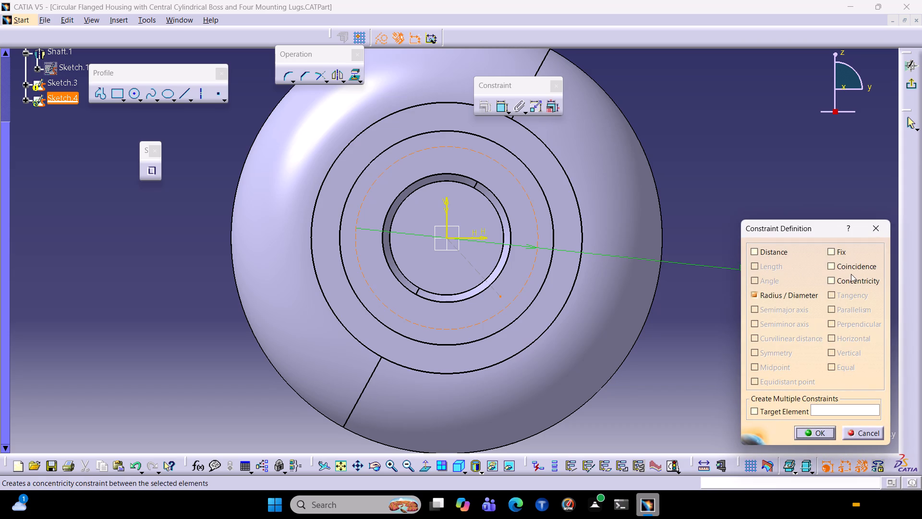
left_click(850, 270)
left_click(810, 437)
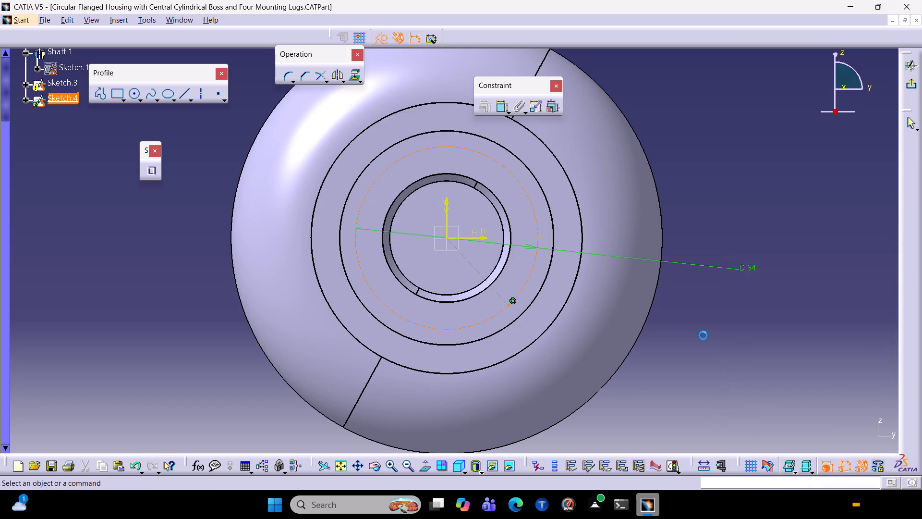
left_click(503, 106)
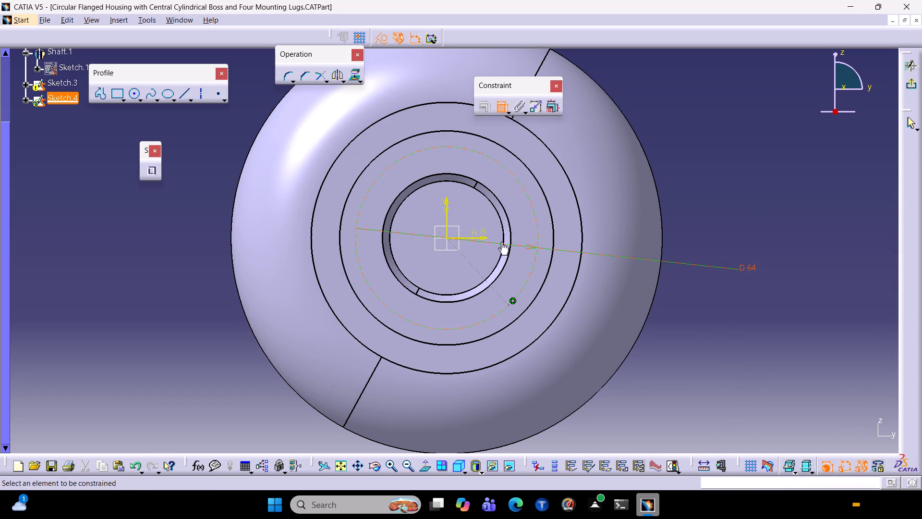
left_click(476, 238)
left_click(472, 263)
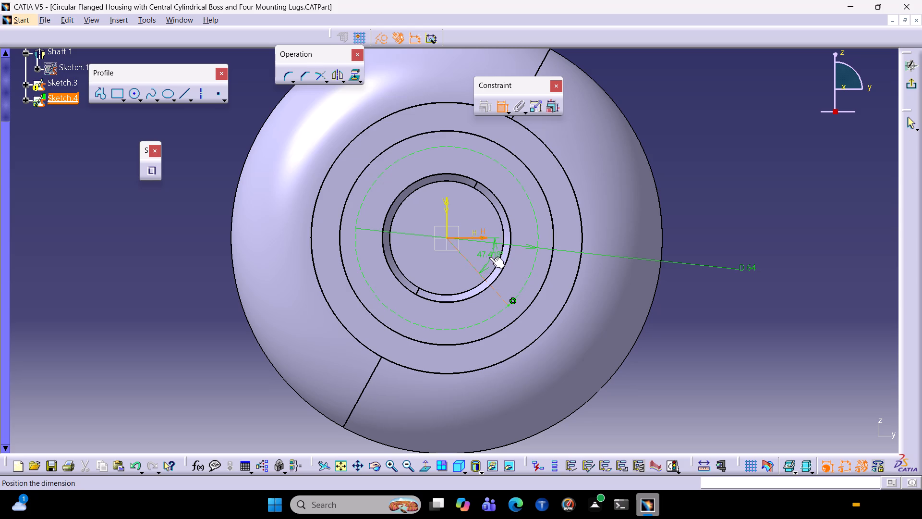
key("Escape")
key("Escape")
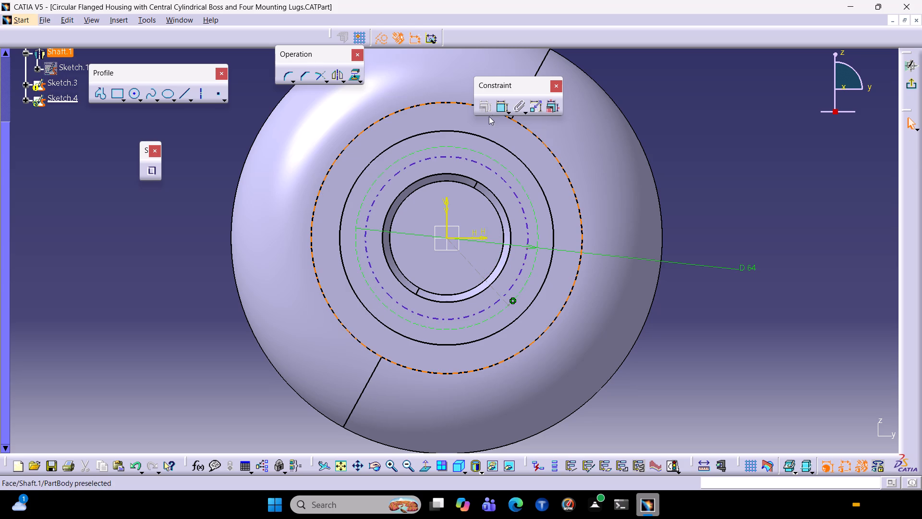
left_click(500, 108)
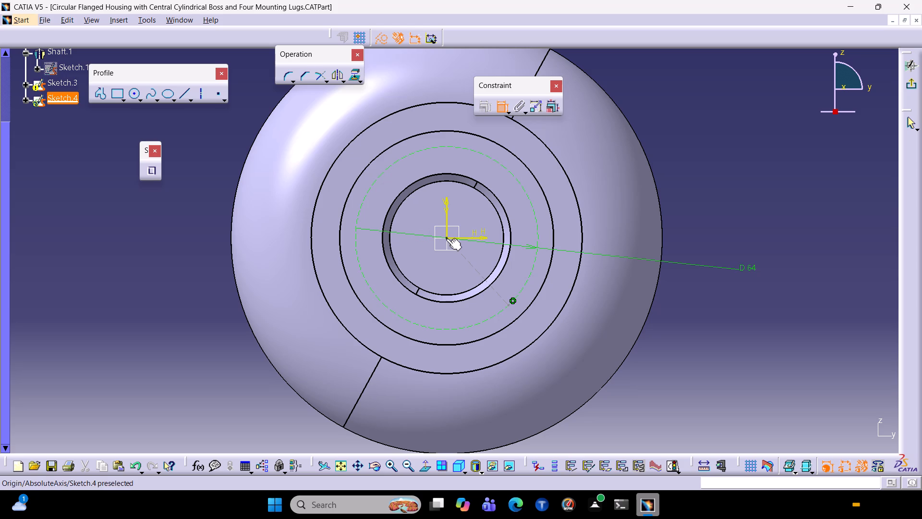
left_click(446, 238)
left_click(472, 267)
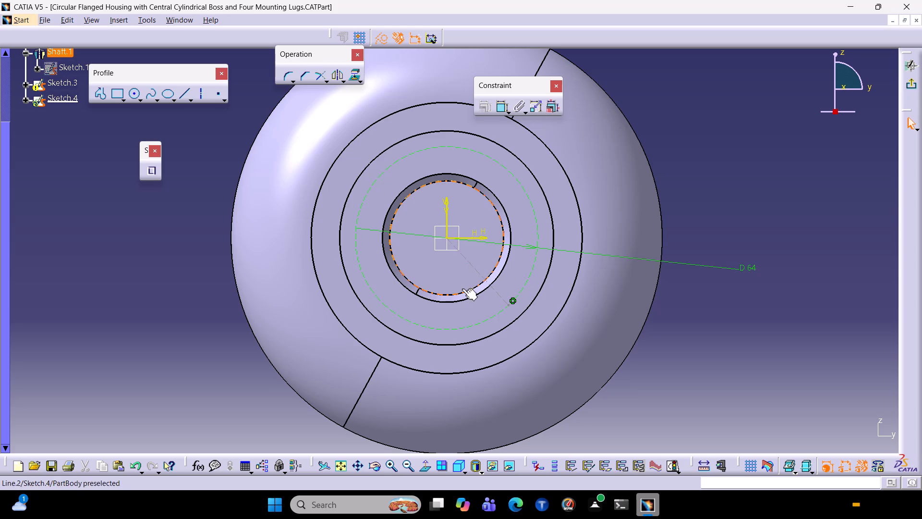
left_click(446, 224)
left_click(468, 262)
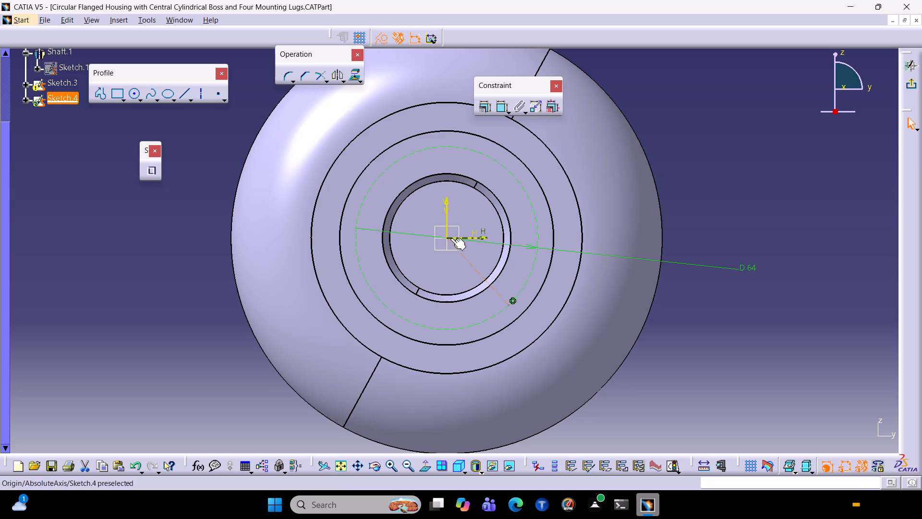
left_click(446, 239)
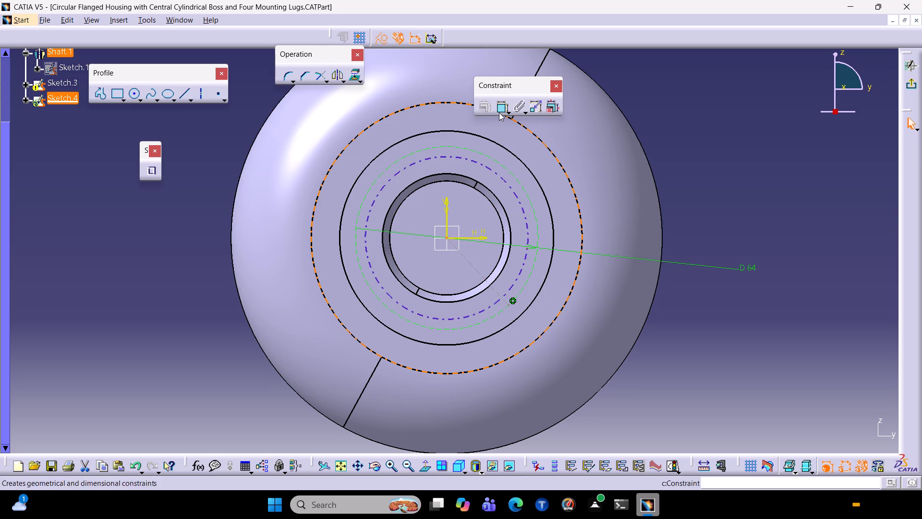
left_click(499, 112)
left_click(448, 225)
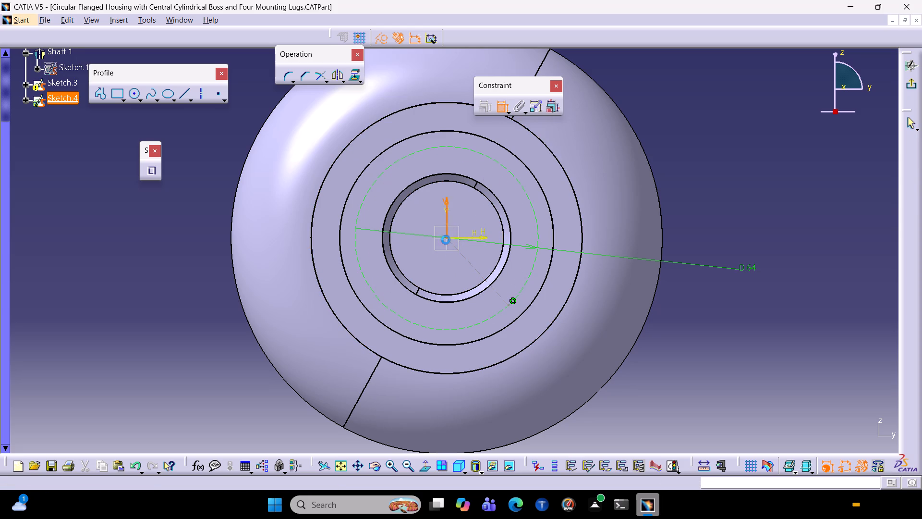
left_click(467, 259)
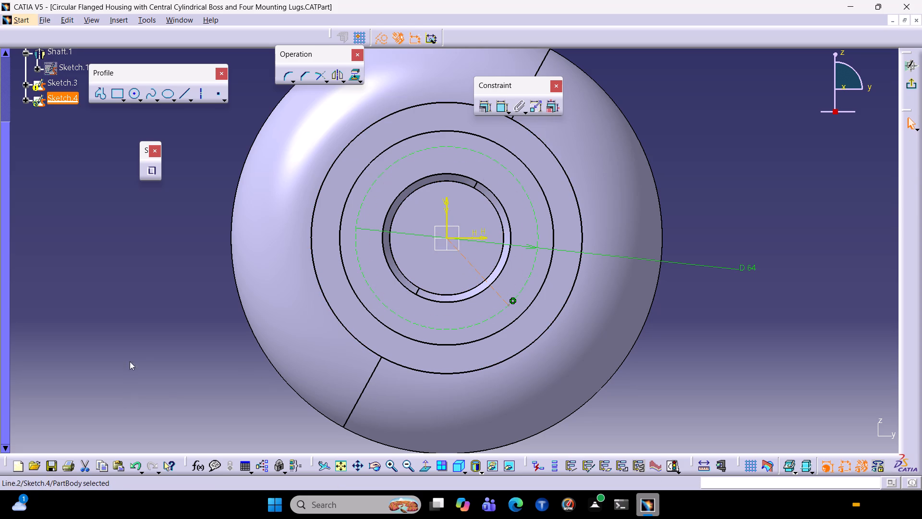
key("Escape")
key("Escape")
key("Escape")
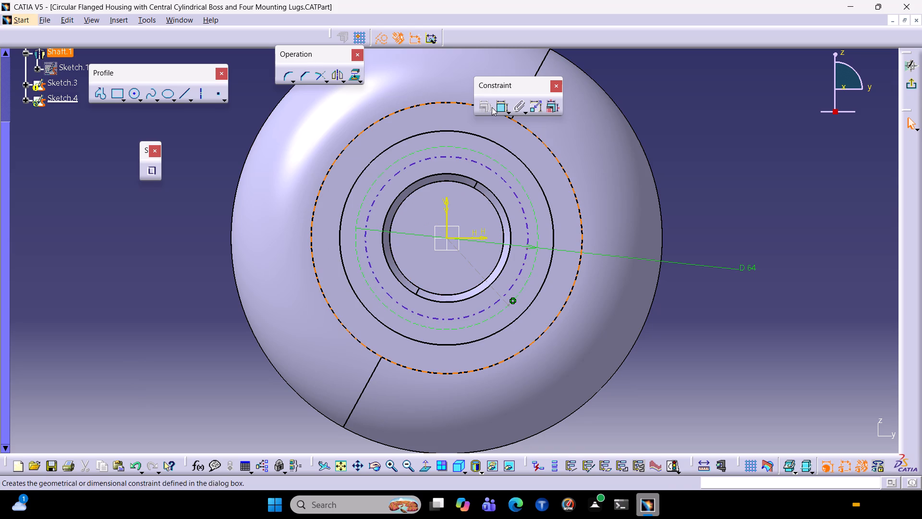
Add an angle constraint between the diagonal construction line and the vertical axis and set it to 45 degrees.
left_click(496, 107)
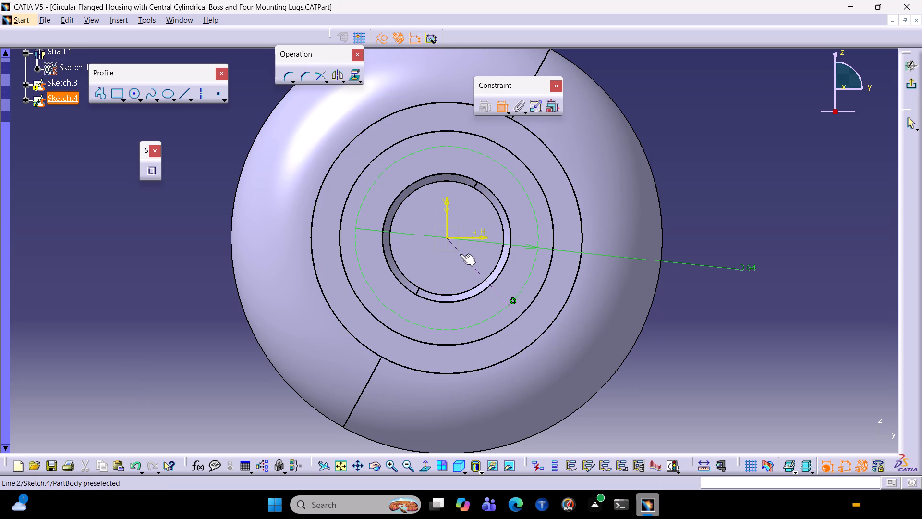
left_click(460, 253)
left_click(449, 222, "ctrl")
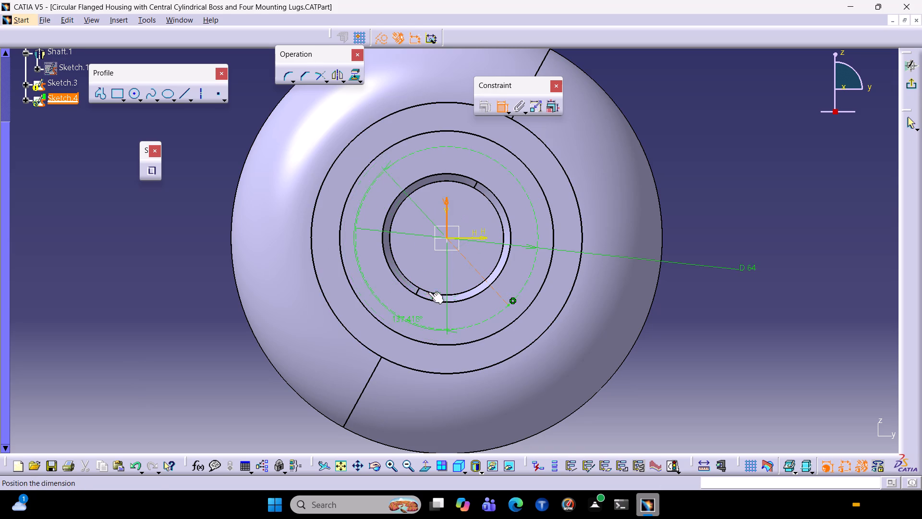
left_click(434, 281)
double_click(434, 278)
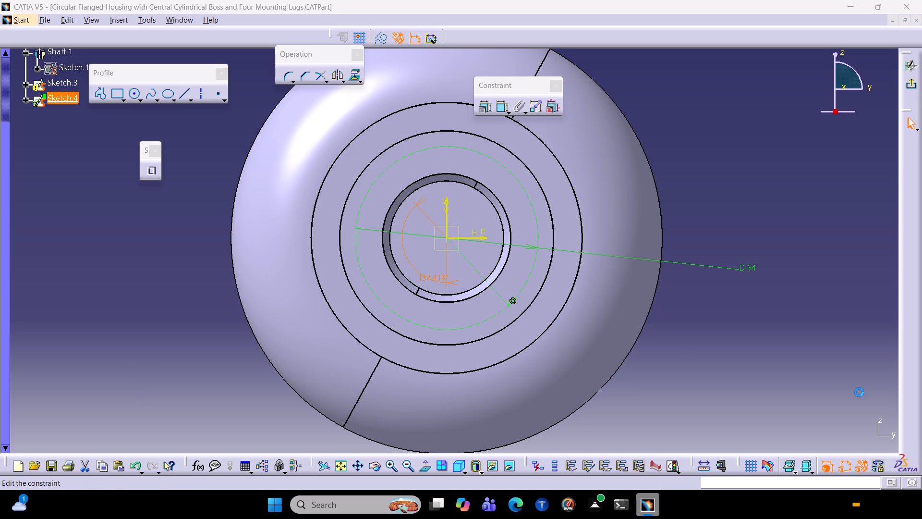
type("45")
key("Return")
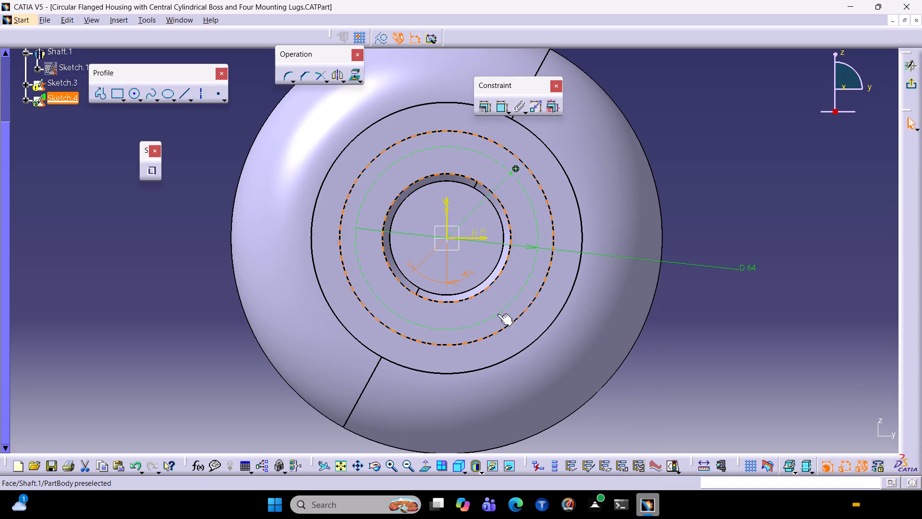
middle_click_drag(679, 387, 712, 366)
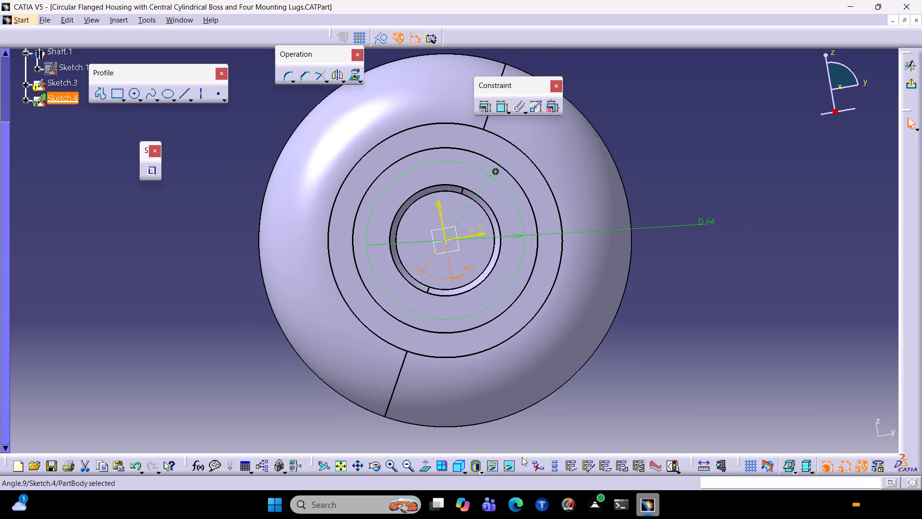
Undo the 45-degree angle constraint between the diagonal construction line and the vertical axis.
left_click(425, 468)
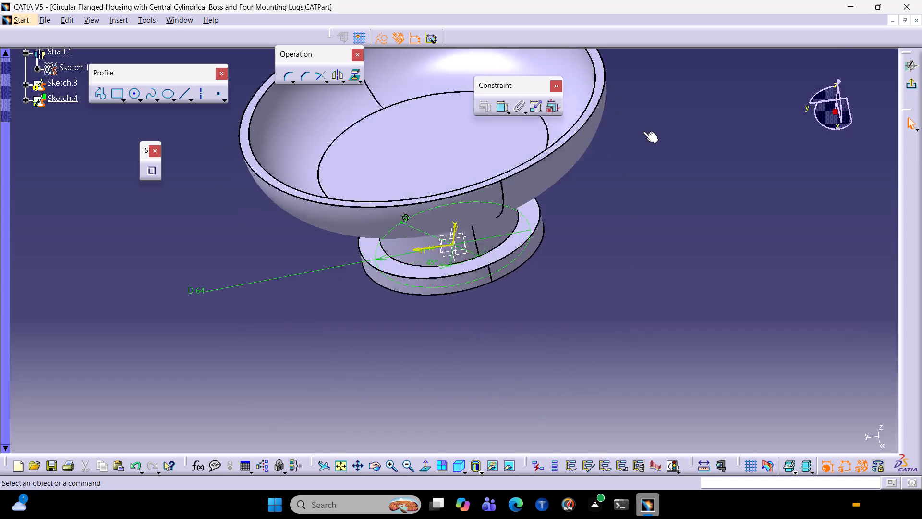
left_click(416, 463)
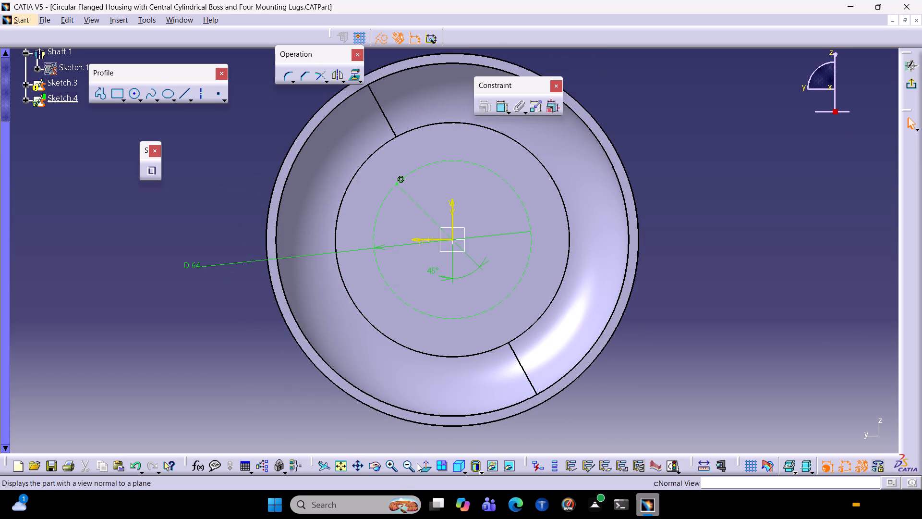
left_click(422, 463)
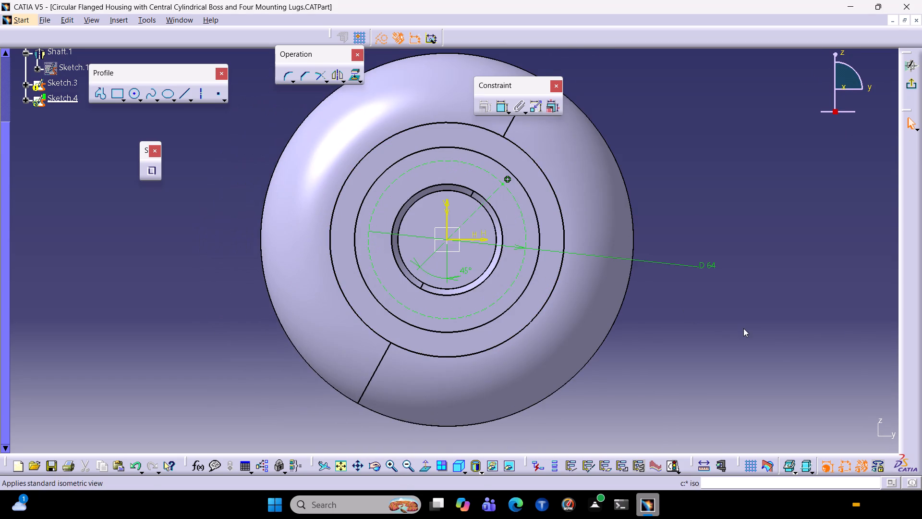
middle_click_drag(709, 337, 718, 358)
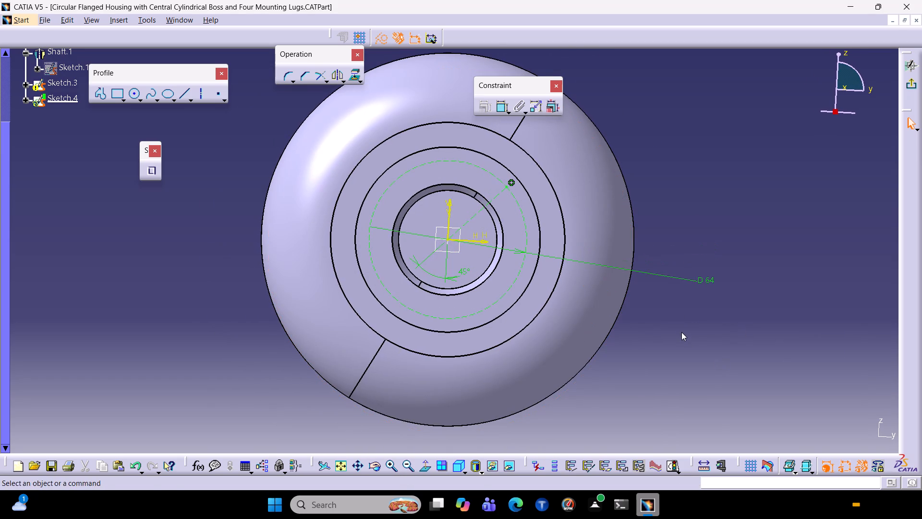
left_click(459, 466)
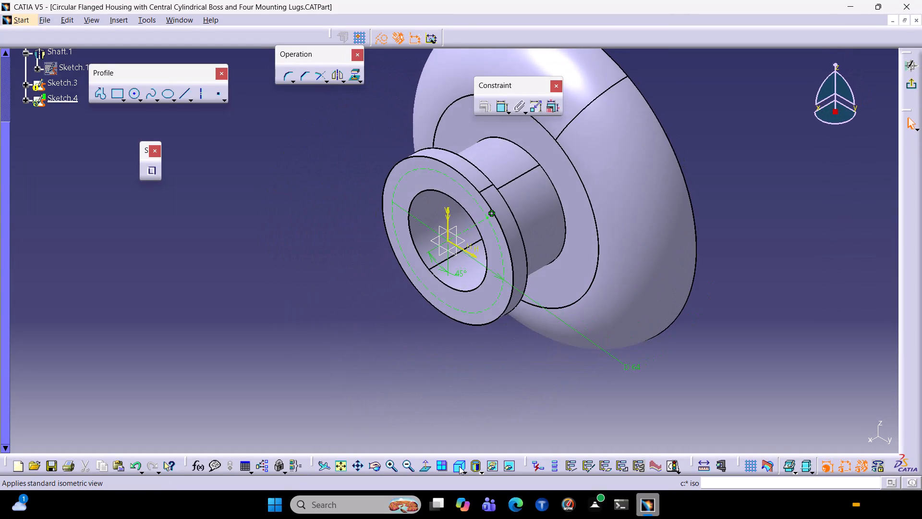
left_click(423, 472)
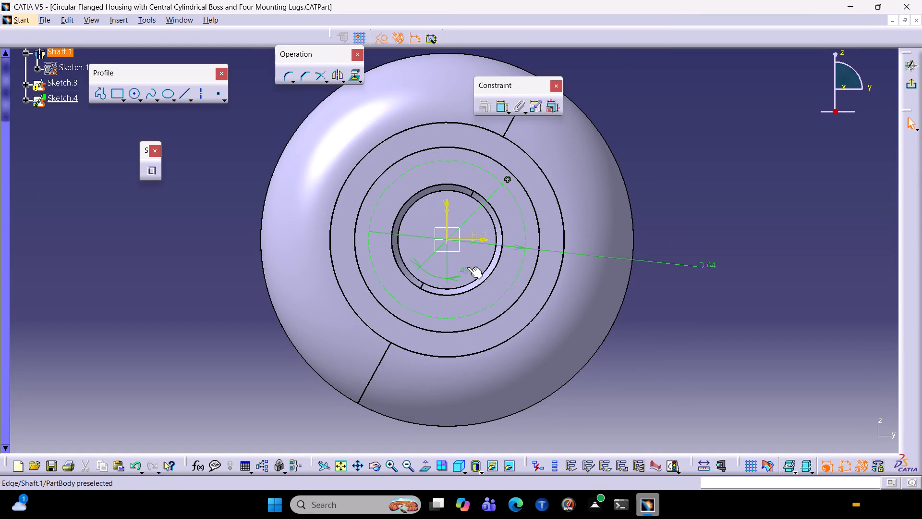
key("ctrl+z")
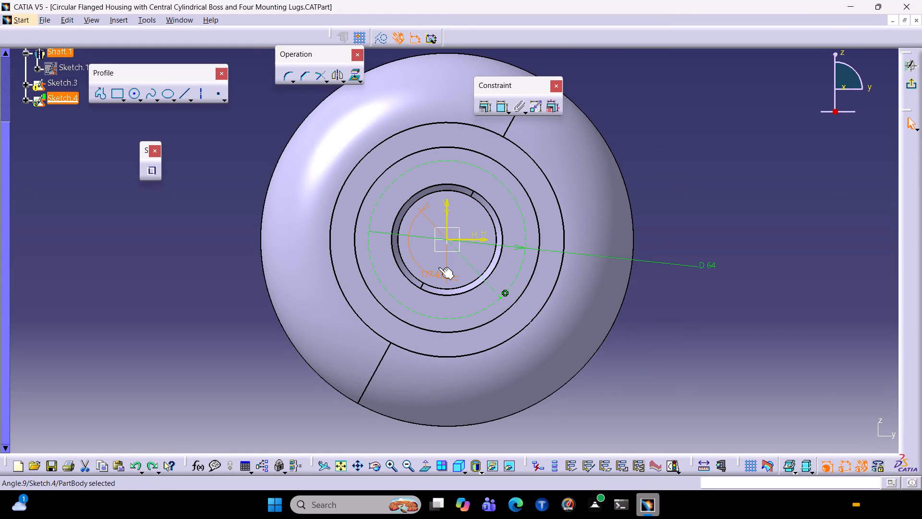
left_click(430, 272)
key("ctrl+z")
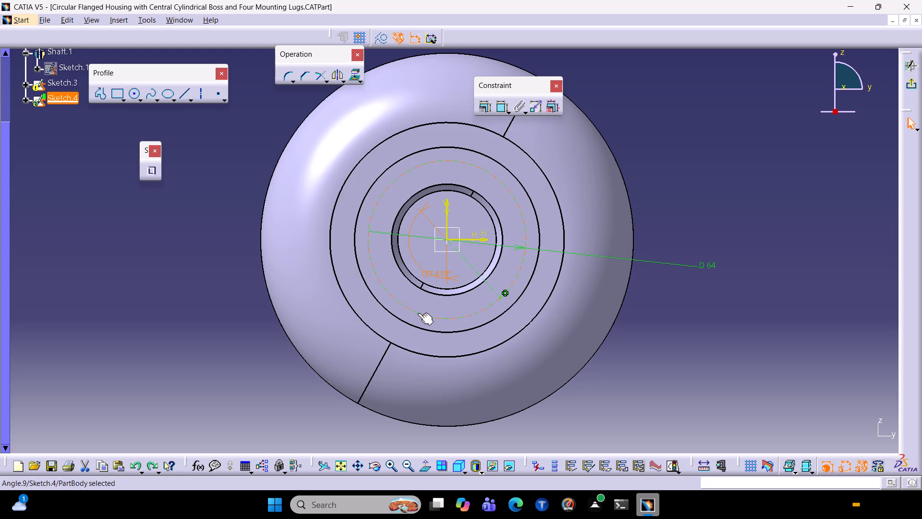
key("ctrl+z")
key("ctrl+z")
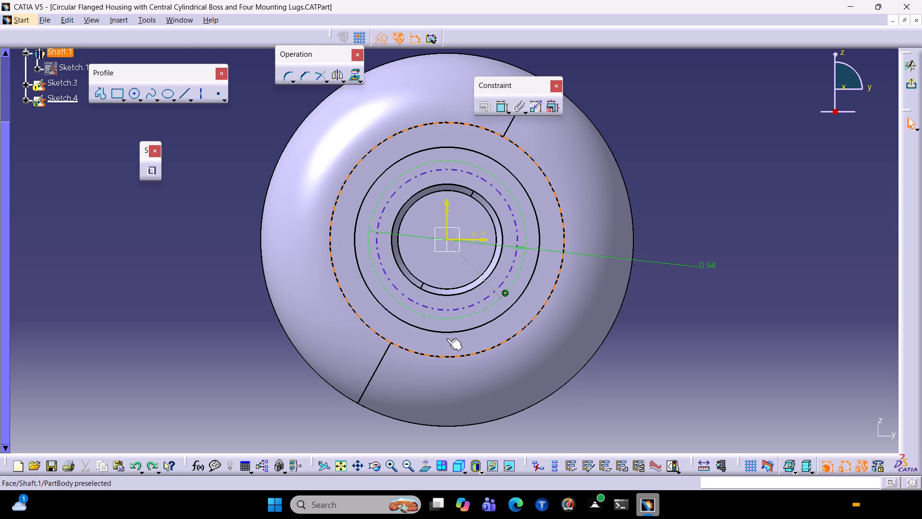
Add an angle constraint between the diagonal construction line and the vertical axis in the lower-right quadrant and set it to 45 degrees.
left_click(497, 111)
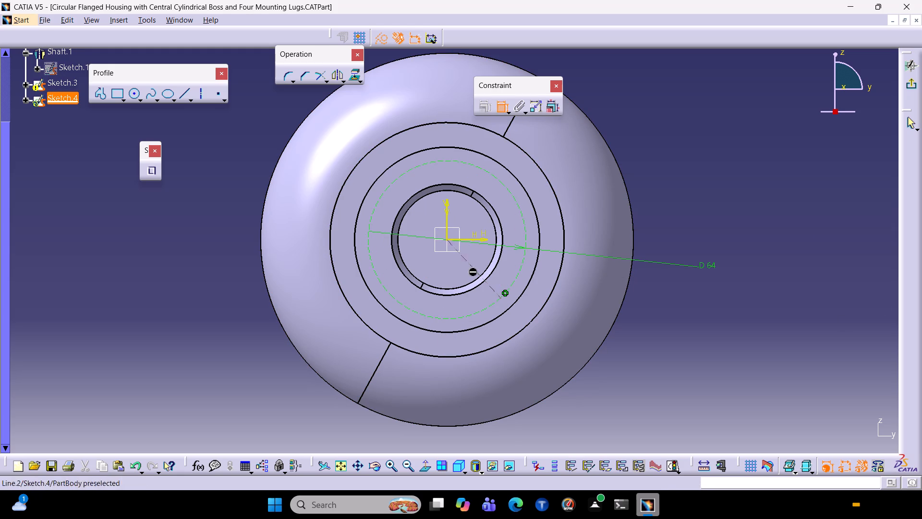
left_click(493, 287)
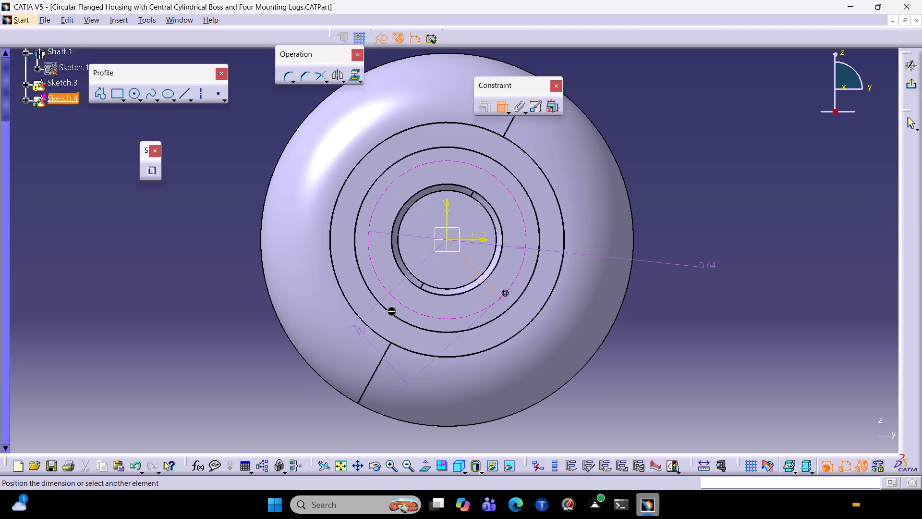
left_click(446, 221)
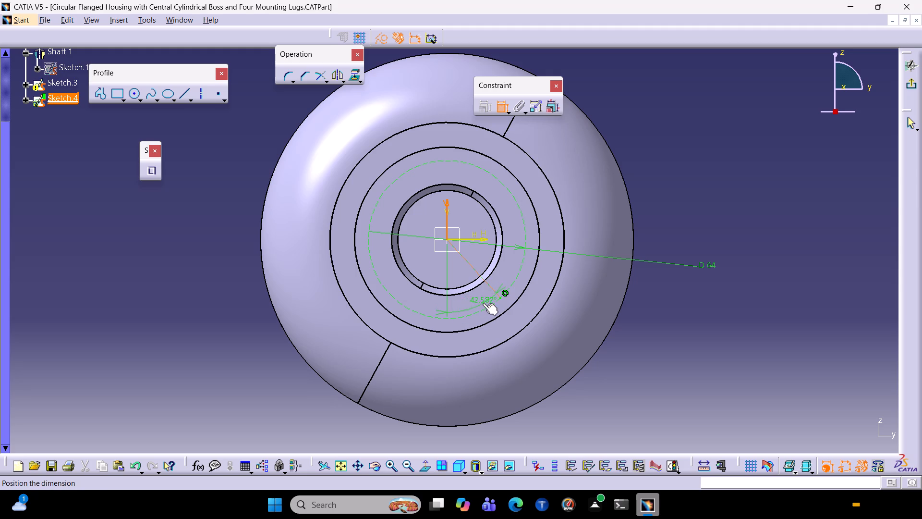
left_click(477, 306)
double_click(477, 302)
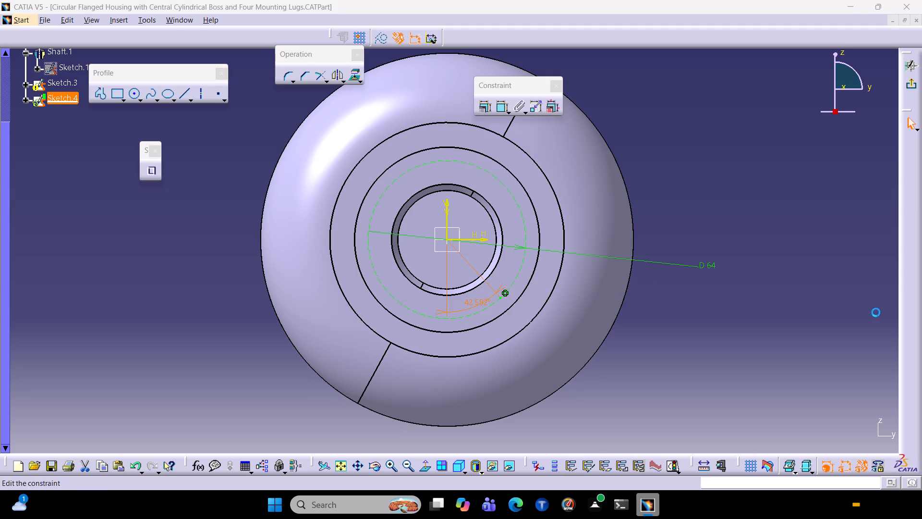
type("45")
key("Return")
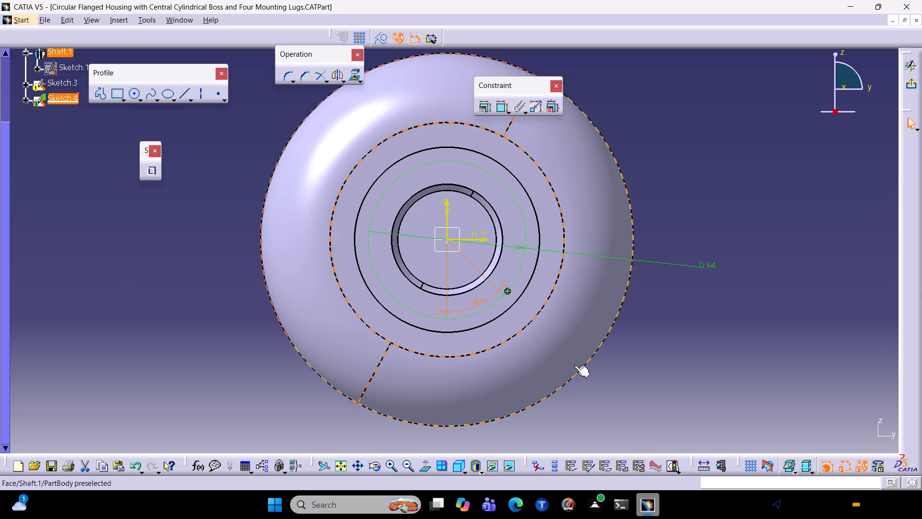
left_click(858, 321)
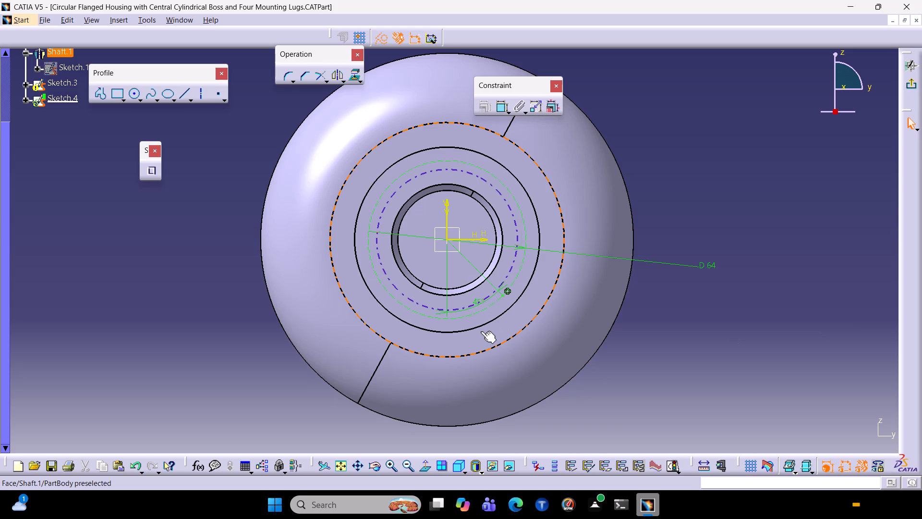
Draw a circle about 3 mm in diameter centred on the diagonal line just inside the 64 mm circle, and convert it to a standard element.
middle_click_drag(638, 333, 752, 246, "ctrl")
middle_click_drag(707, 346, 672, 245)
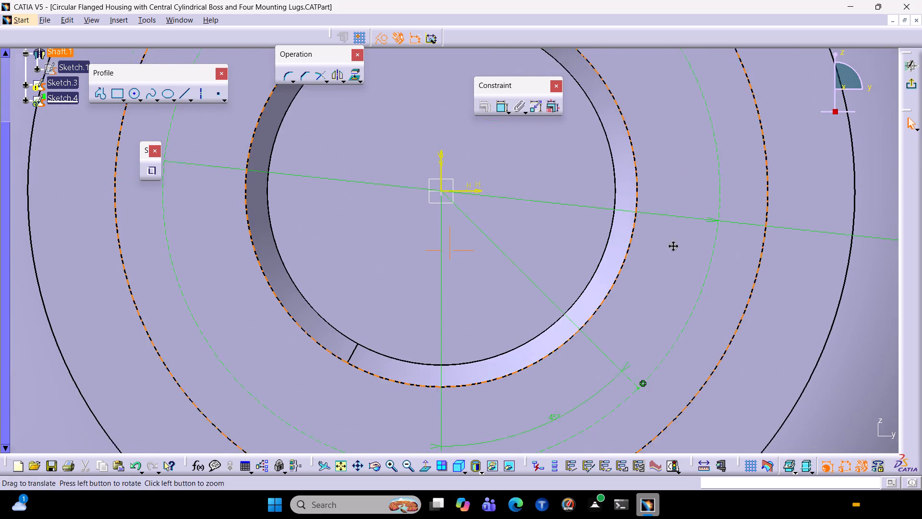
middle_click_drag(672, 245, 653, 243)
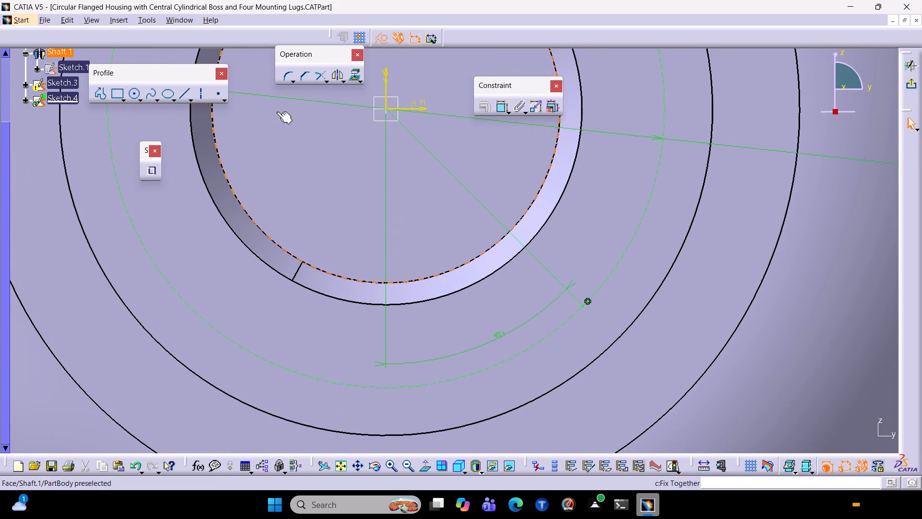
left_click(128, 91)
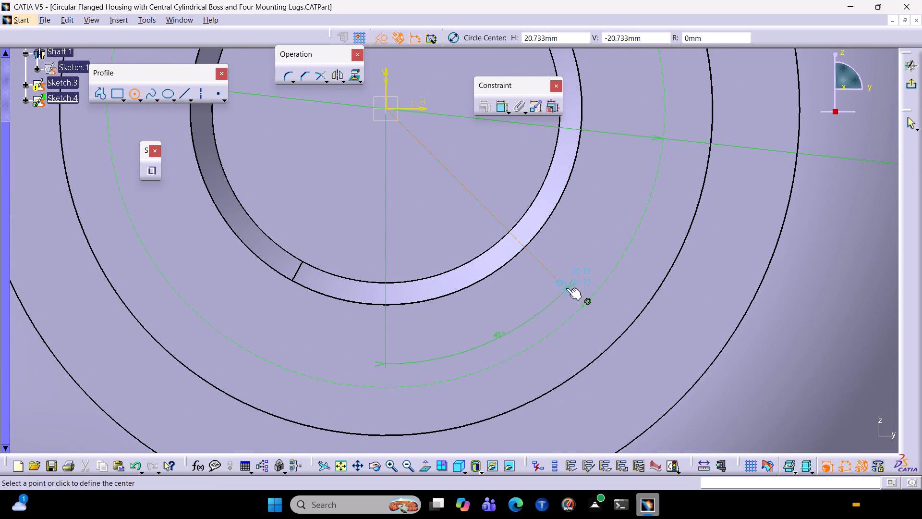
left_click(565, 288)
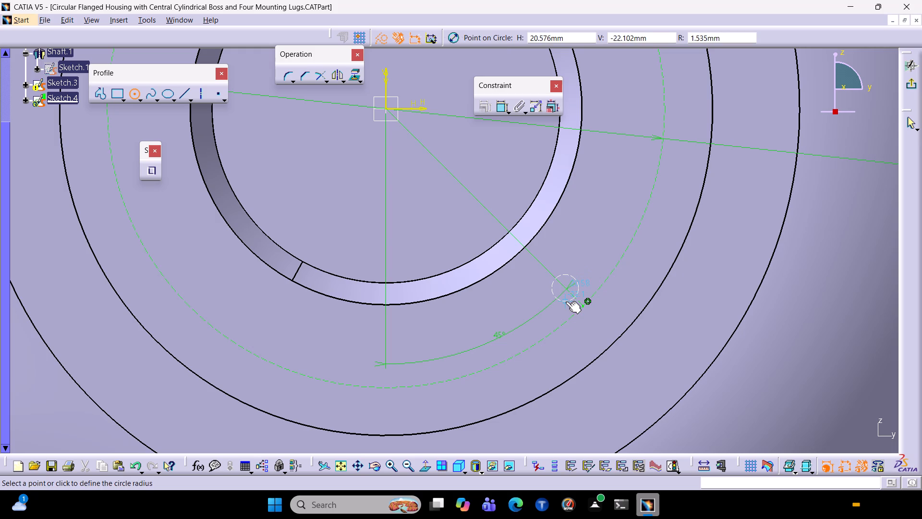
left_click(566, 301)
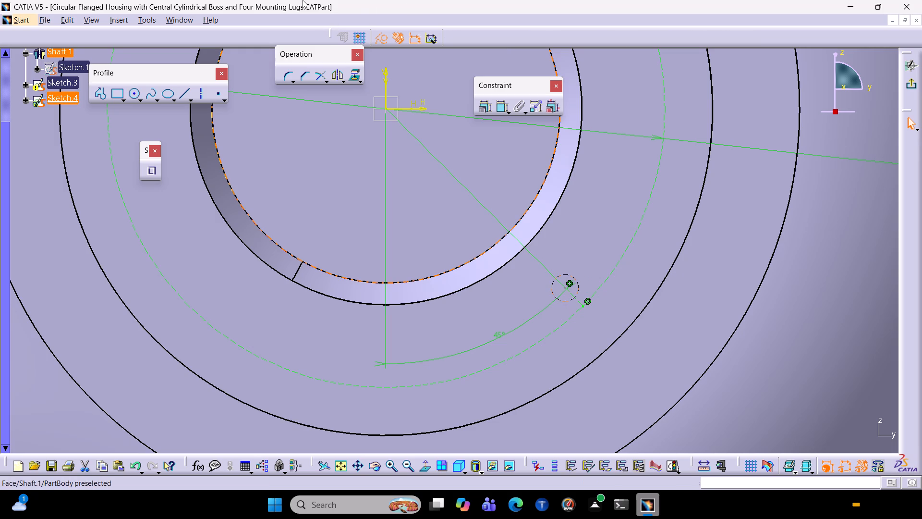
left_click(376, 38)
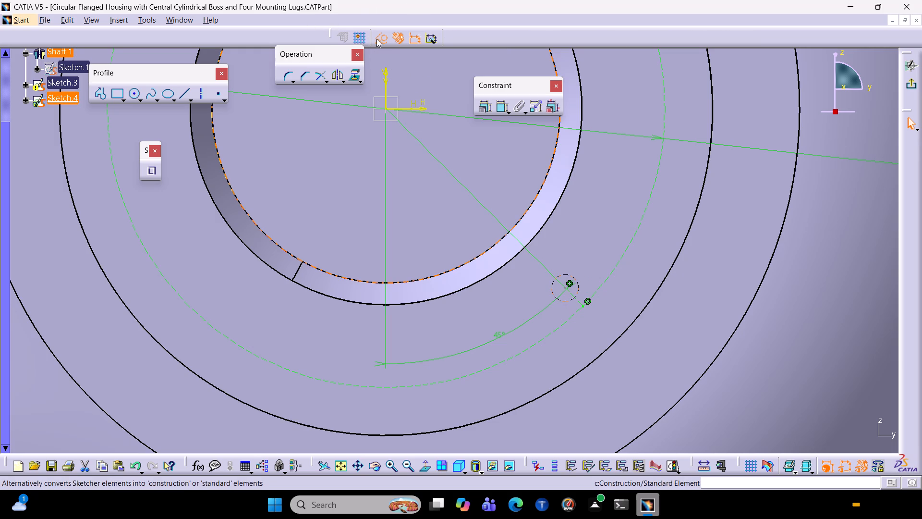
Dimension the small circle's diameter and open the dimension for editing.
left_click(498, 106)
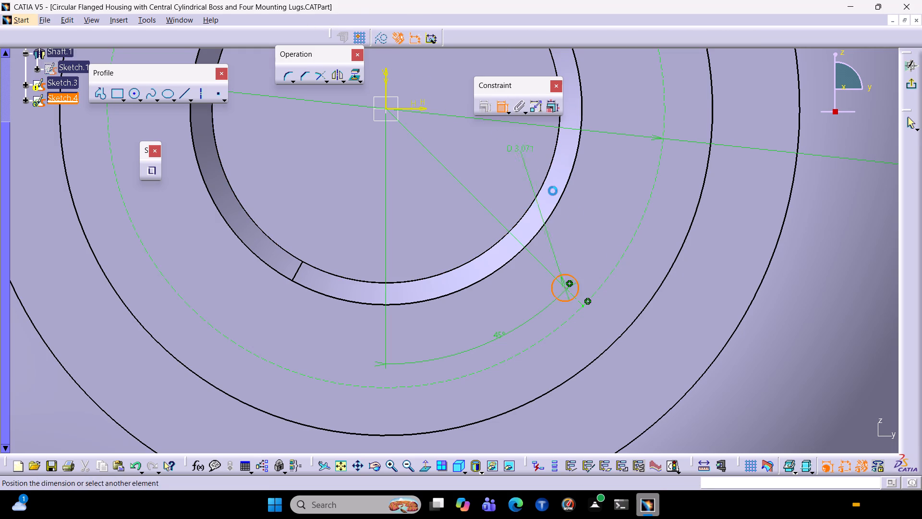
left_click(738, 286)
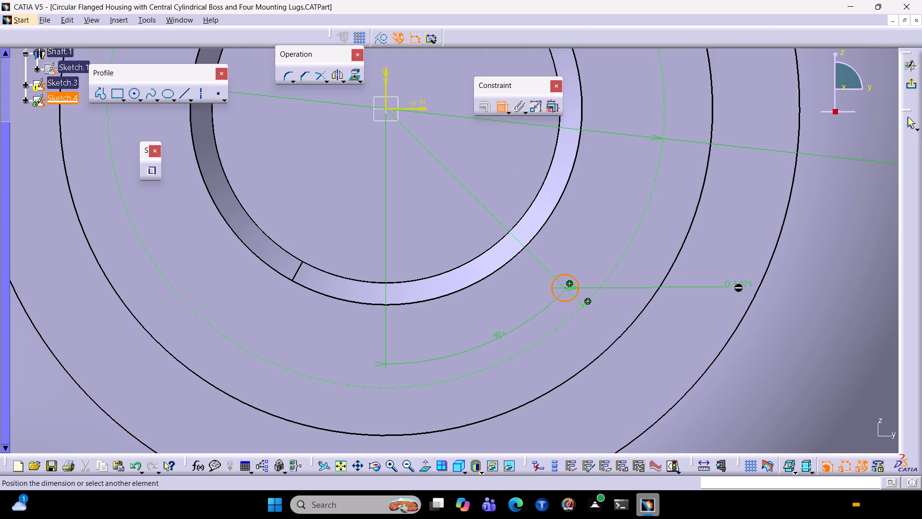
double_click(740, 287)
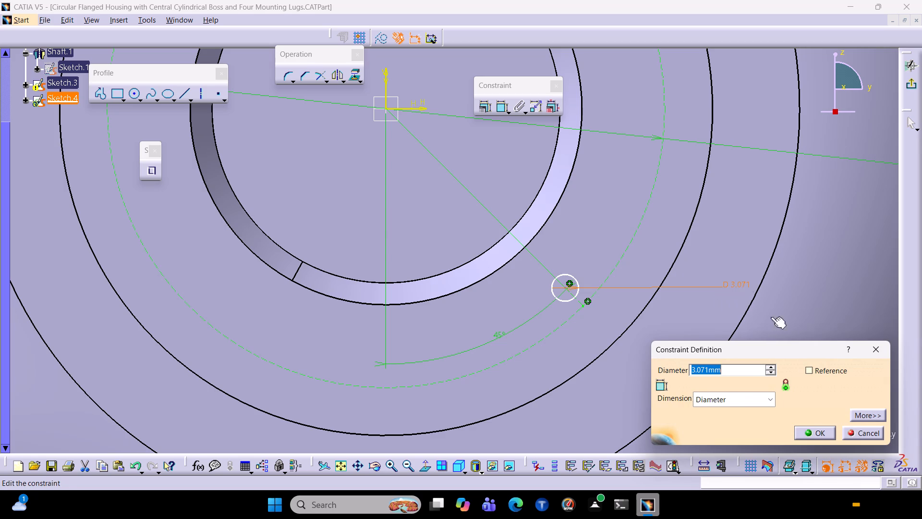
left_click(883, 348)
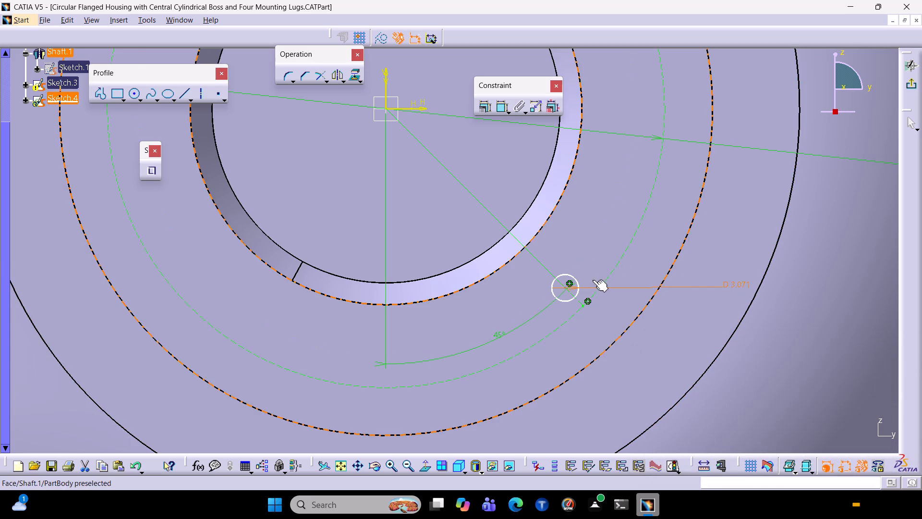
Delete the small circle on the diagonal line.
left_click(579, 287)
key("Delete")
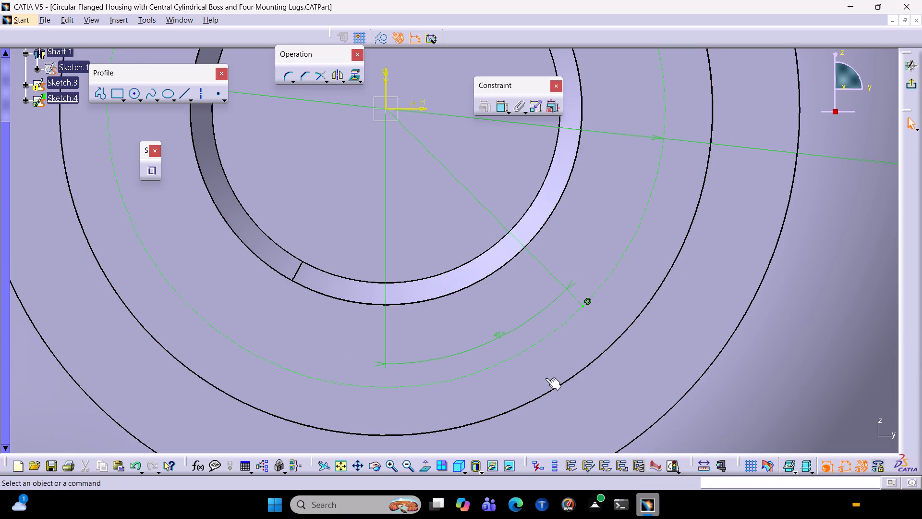
Convert the 64 mm circle and the diagonal line from construction to standard elements.
middle_click_drag(621, 214, 599, 309, "ctrl")
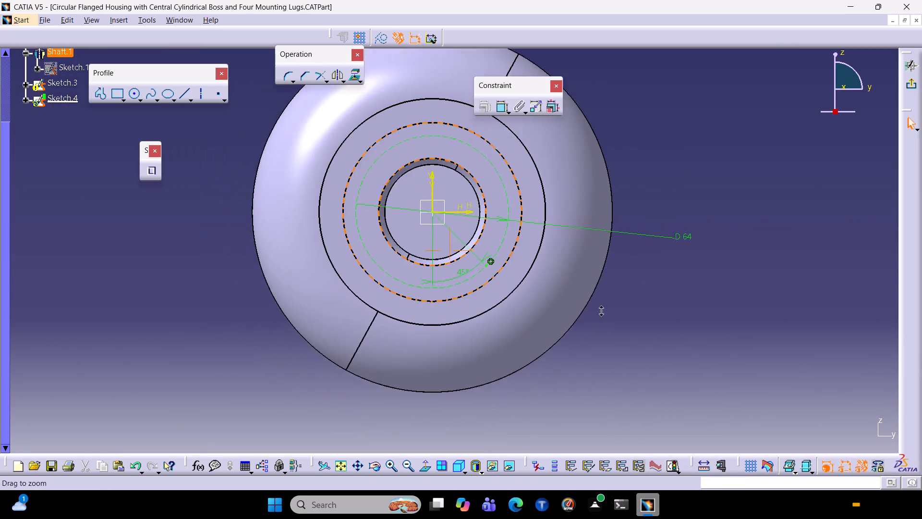
middle_click_drag(599, 309, 597, 313, "ctrl")
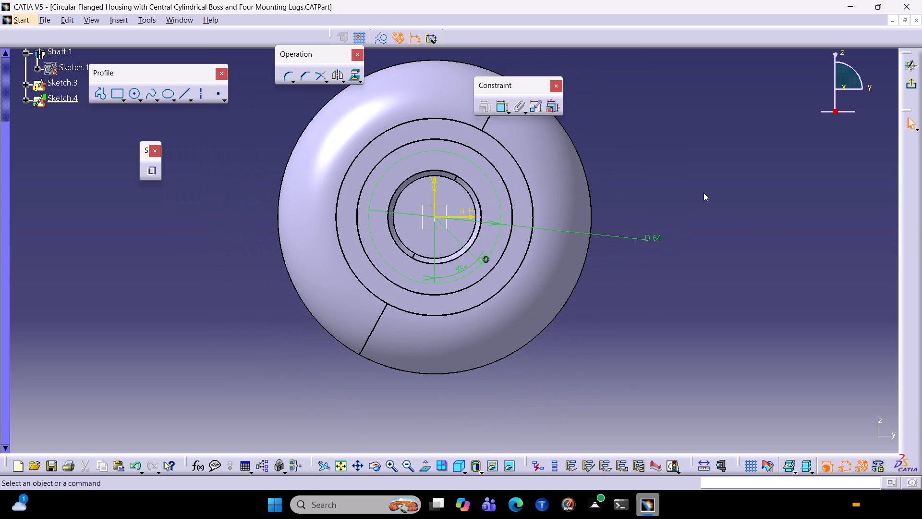
left_click(472, 163)
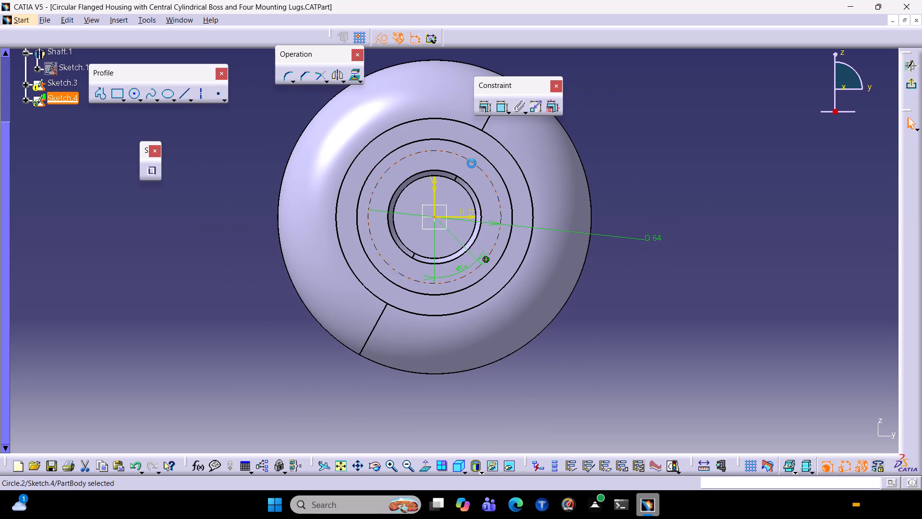
left_click(377, 37)
left_click(782, 181)
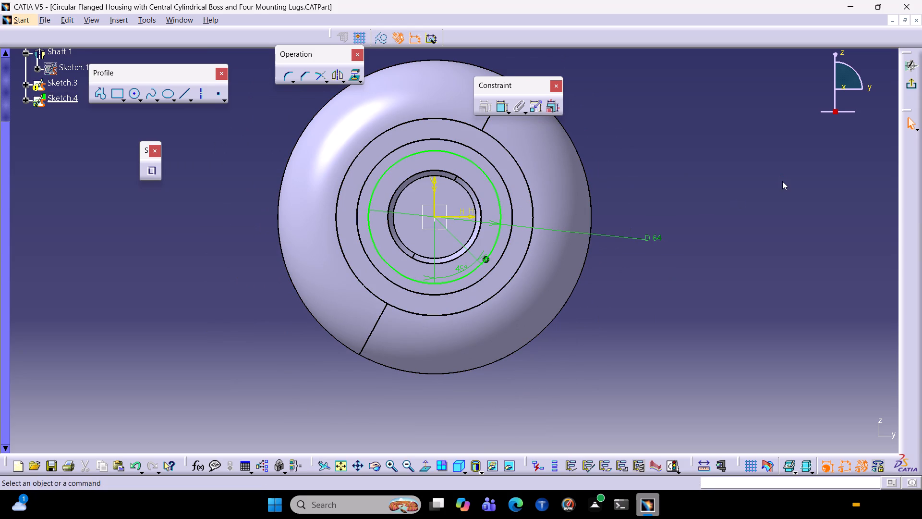
left_click(469, 253)
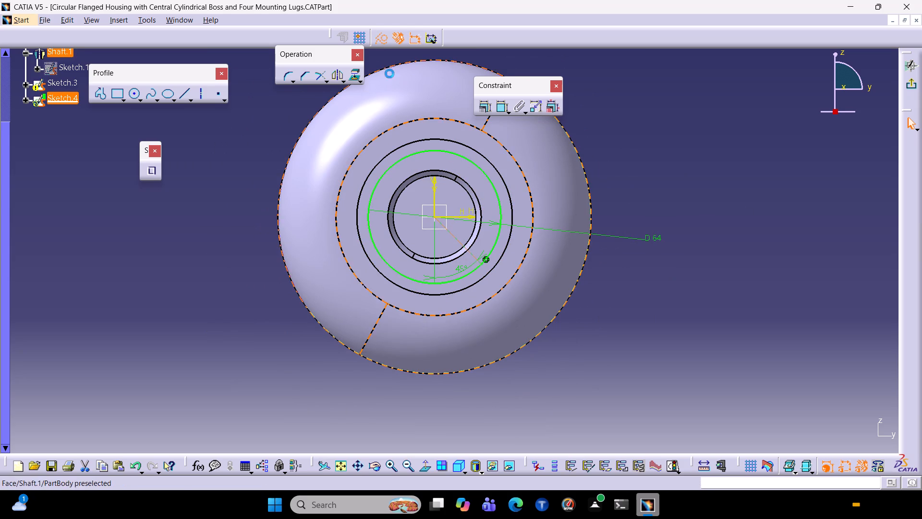
left_click(383, 43)
left_click(744, 179)
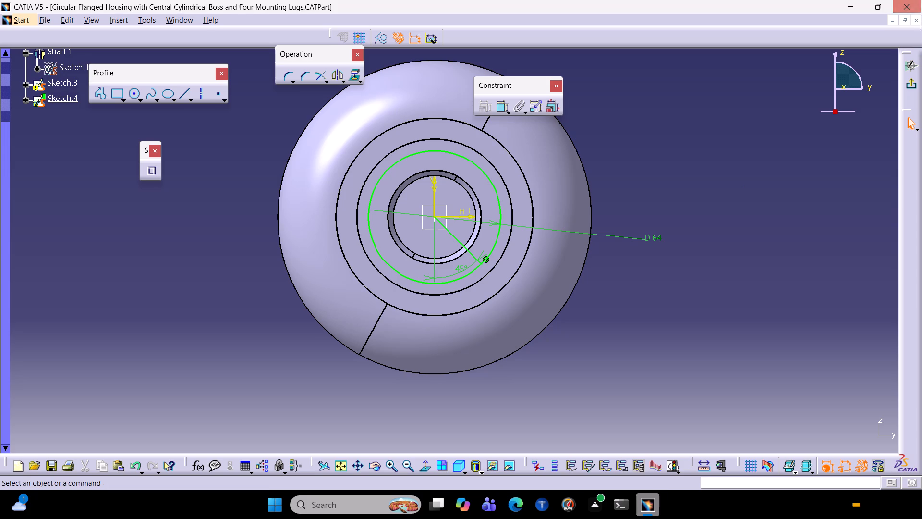
Exit the sketch on the boss's end face and view the part from several angles.
left_click(914, 82)
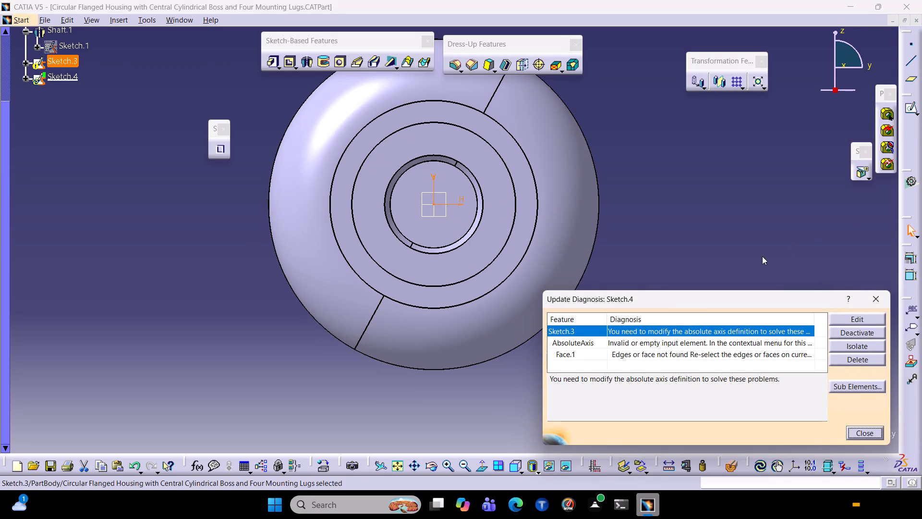
middle_click_drag(703, 264, 676, 192)
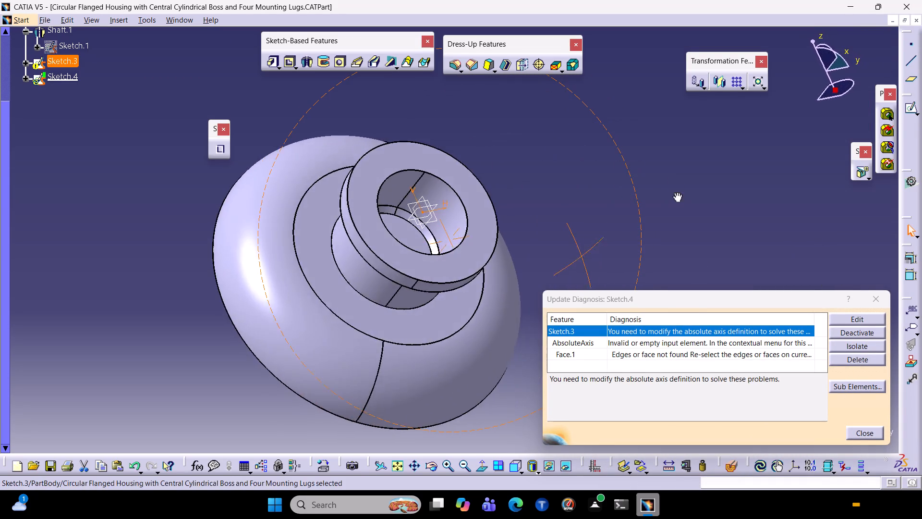
middle_click_drag(676, 192, 611, 315)
scroll(611, 315, "down", 1)
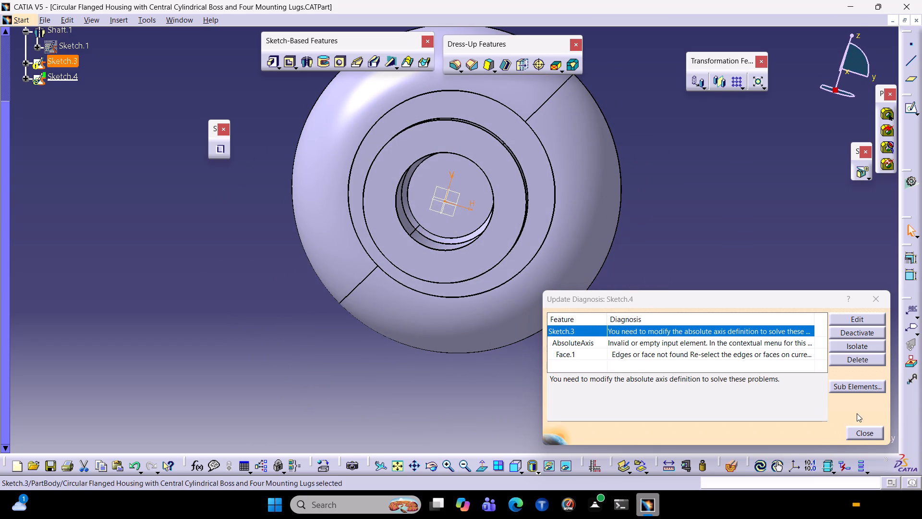
Reopen Sketch.4 on the boss's end face and examine its circle and 45-degree line from several angles.
left_click(863, 439)
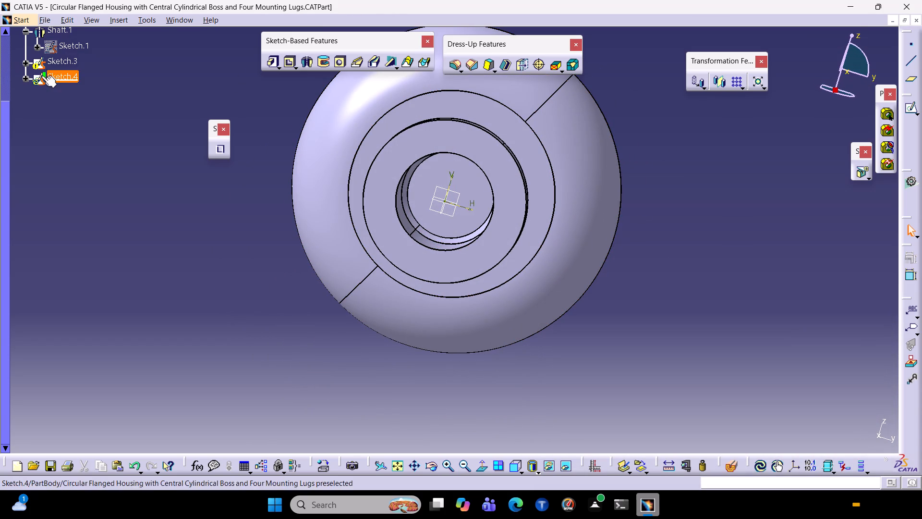
left_click(47, 73)
double_click(56, 78)
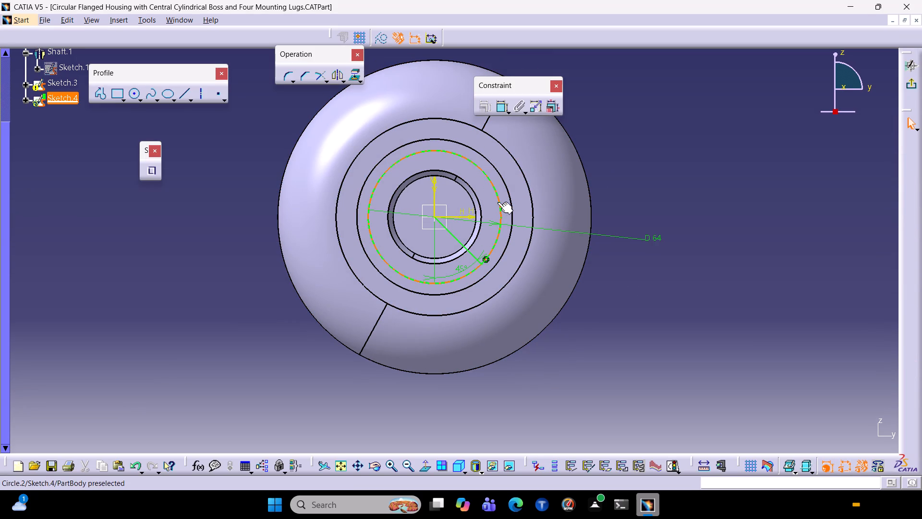
middle_click_drag(696, 302, 629, 299, "ctrl")
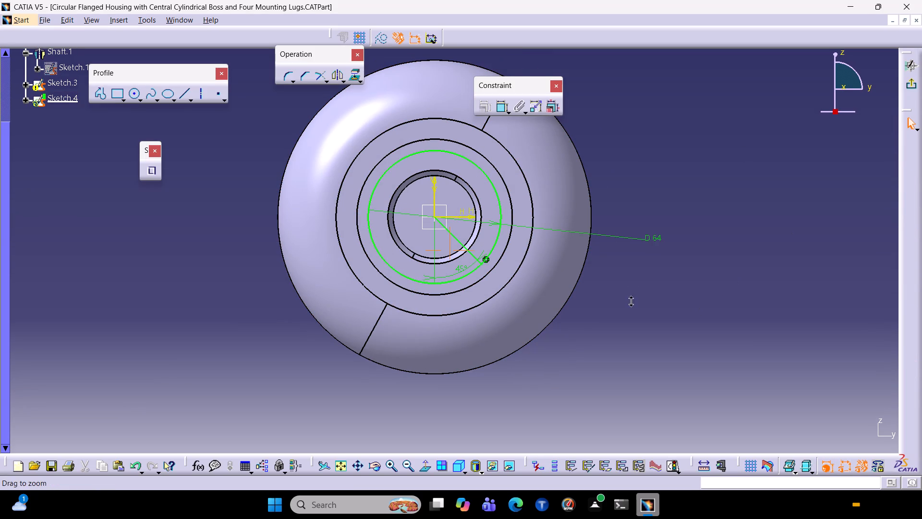
middle_click_drag(629, 299, 591, 291, "ctrl")
middle_click_drag(643, 299, 474, 288)
scroll(474, 288, "down", 1, "ctrl")
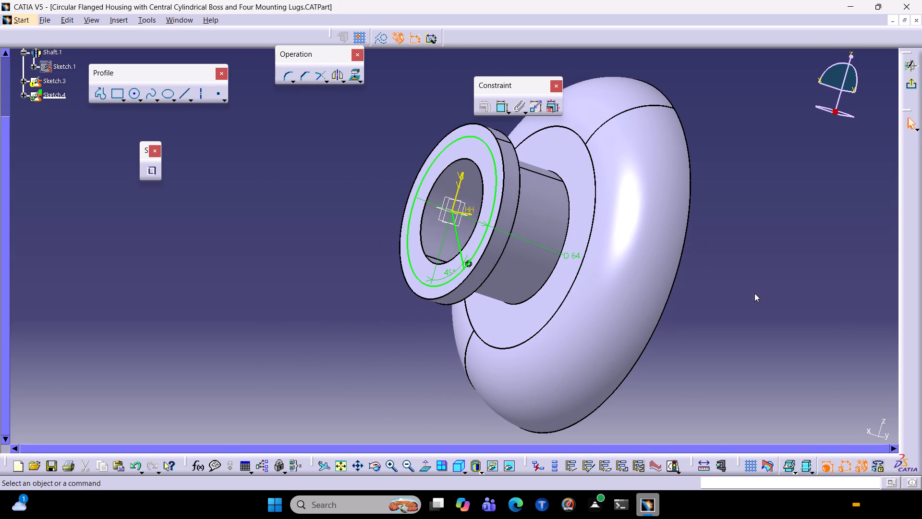
middle_click_drag(755, 293, 837, 309)
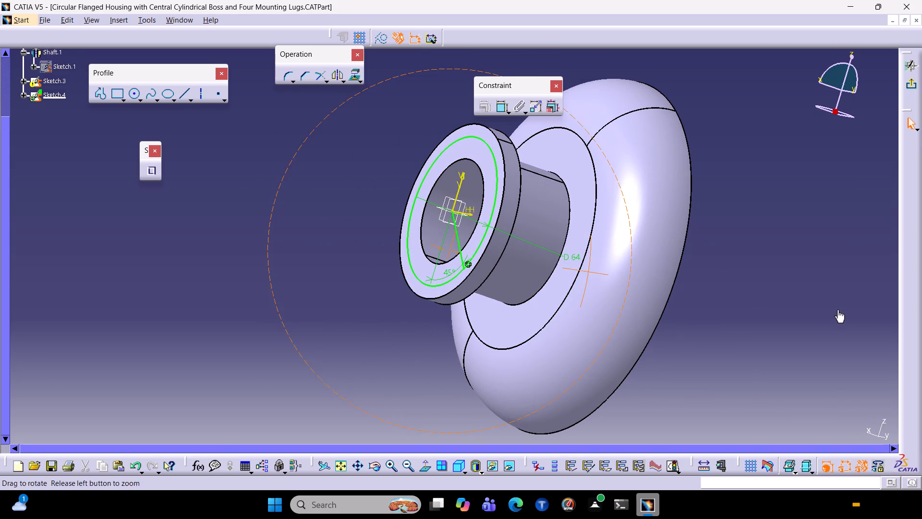
middle_click_drag(837, 309, 839, 309)
middle_click_drag(734, 331, 855, 282)
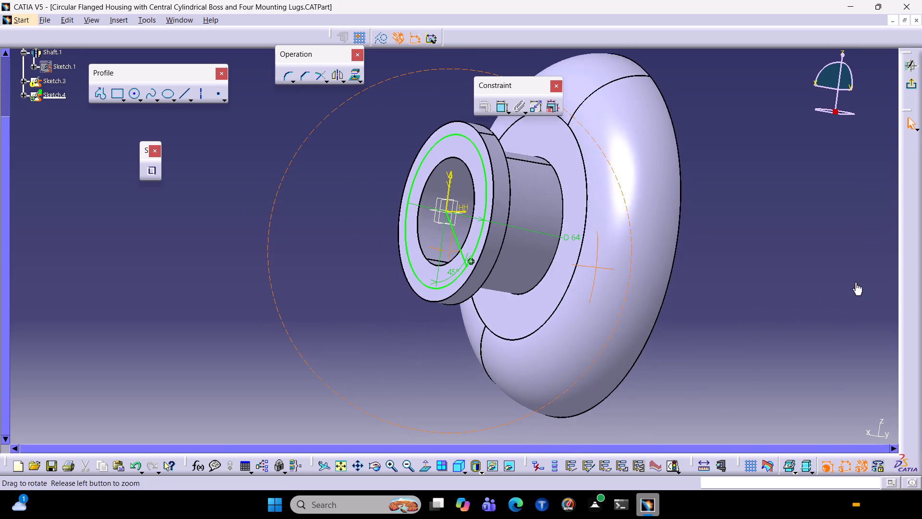
middle_click_drag(855, 282, 885, 262)
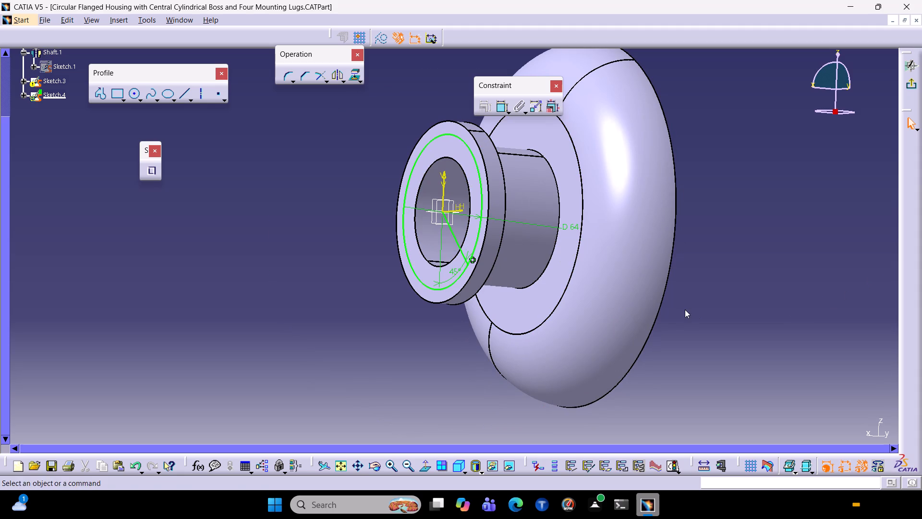
middle_click_drag(685, 309, 909, 249)
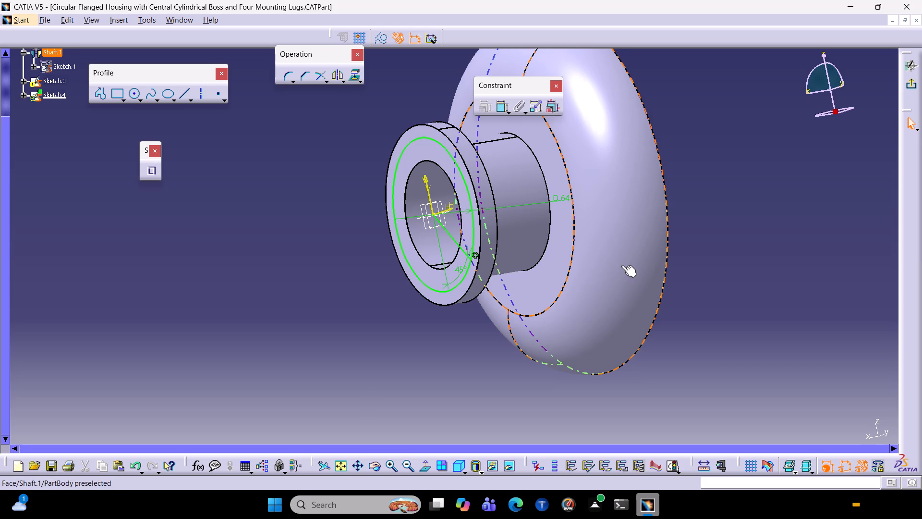
middle_click_drag(674, 285, 702, 188)
left_click(436, 191)
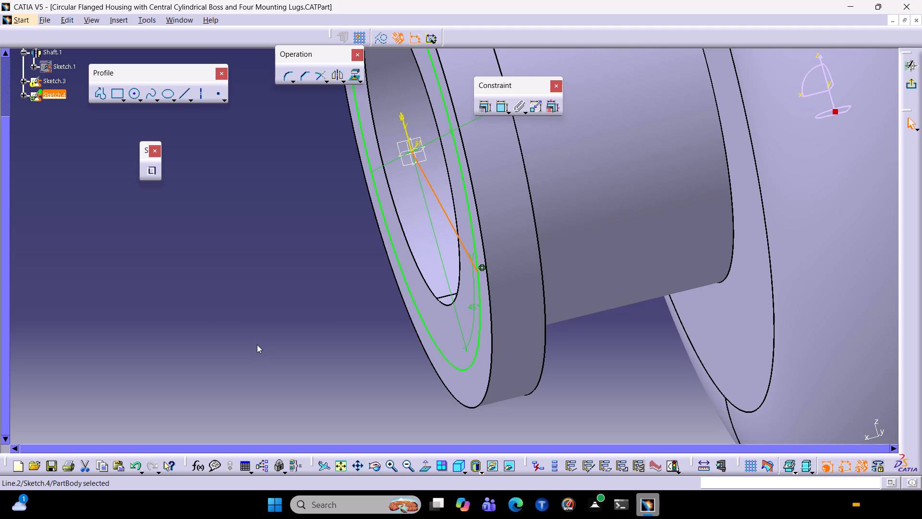
left_click(257, 190)
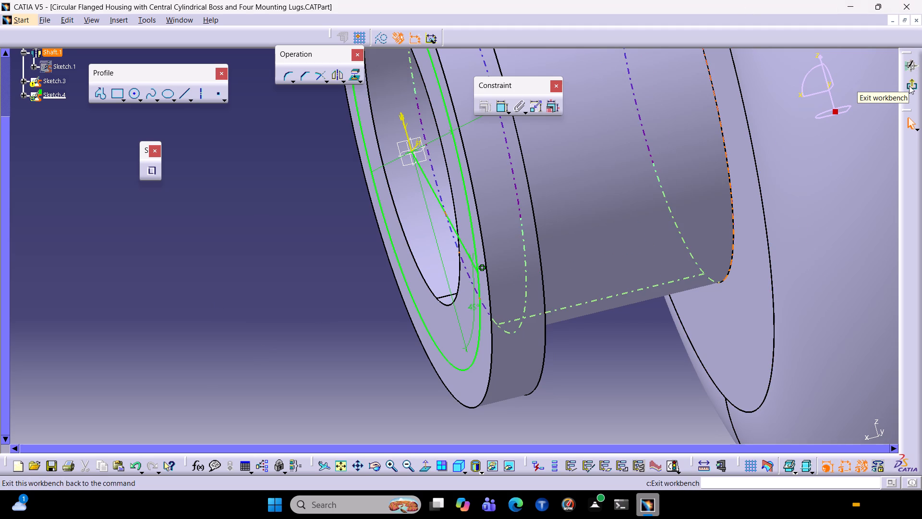
left_click(909, 86)
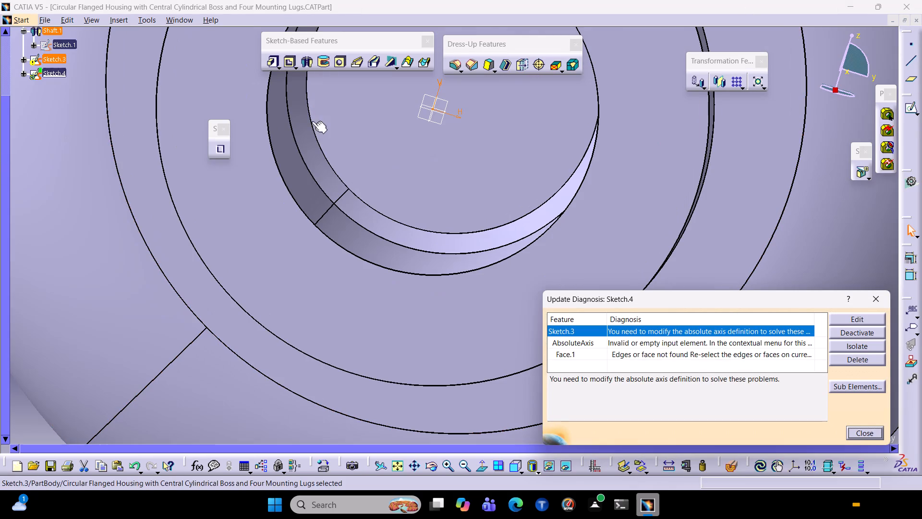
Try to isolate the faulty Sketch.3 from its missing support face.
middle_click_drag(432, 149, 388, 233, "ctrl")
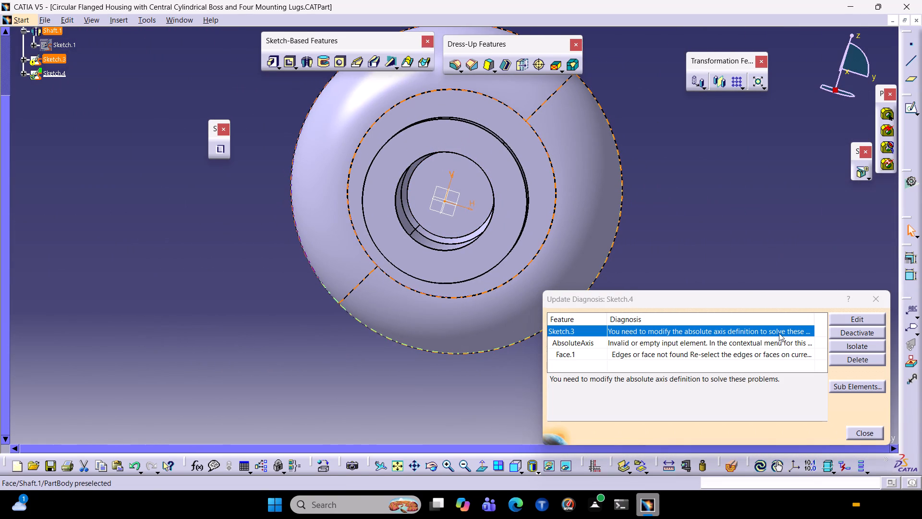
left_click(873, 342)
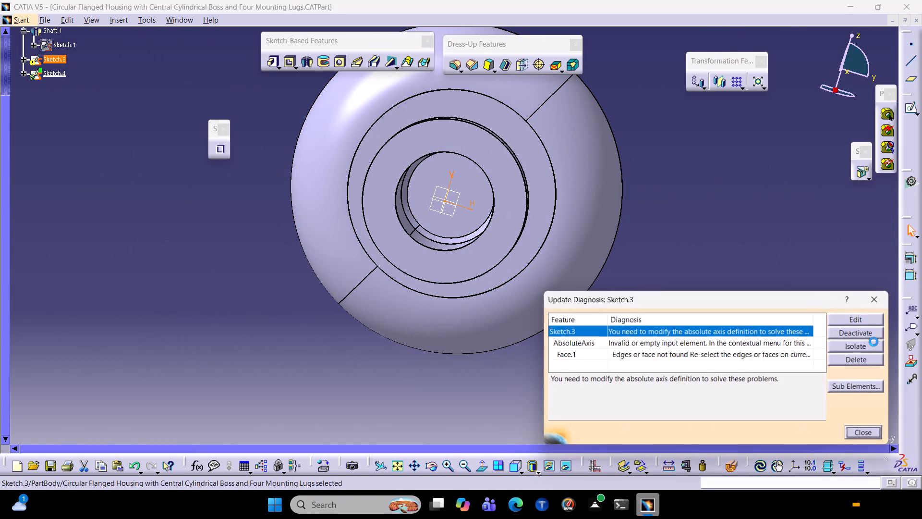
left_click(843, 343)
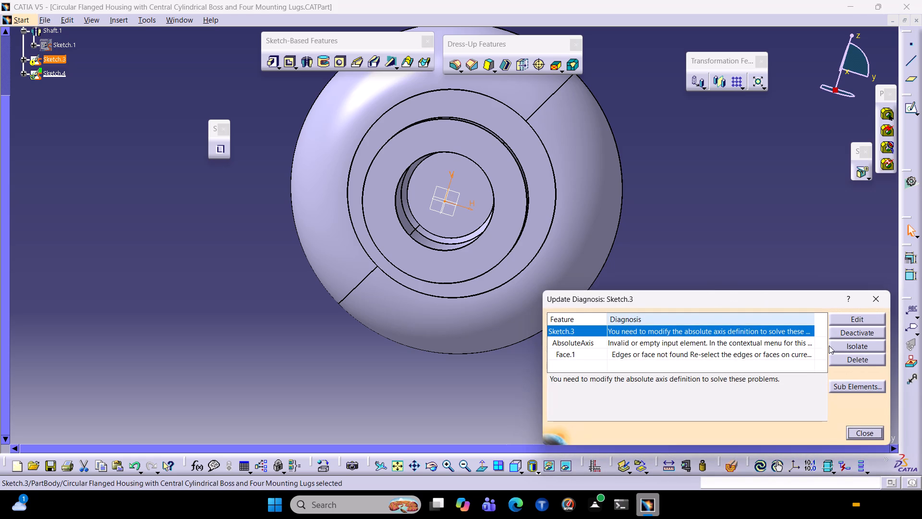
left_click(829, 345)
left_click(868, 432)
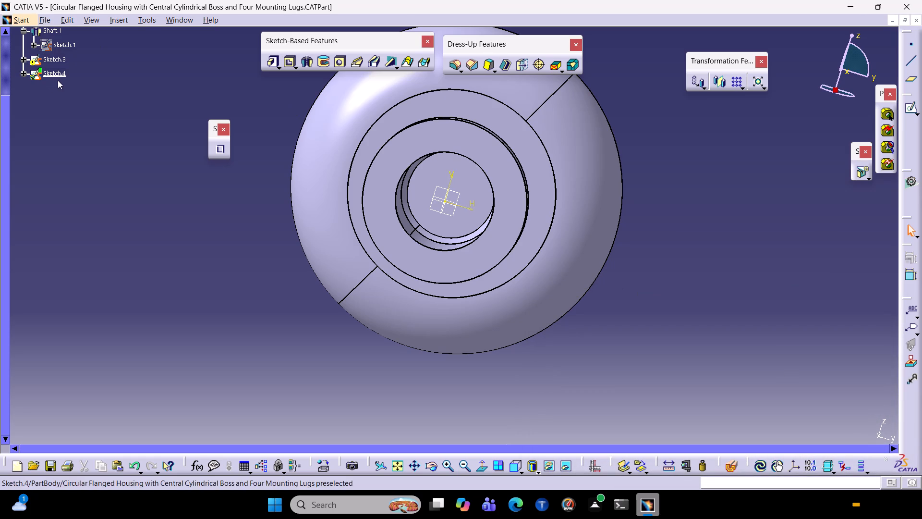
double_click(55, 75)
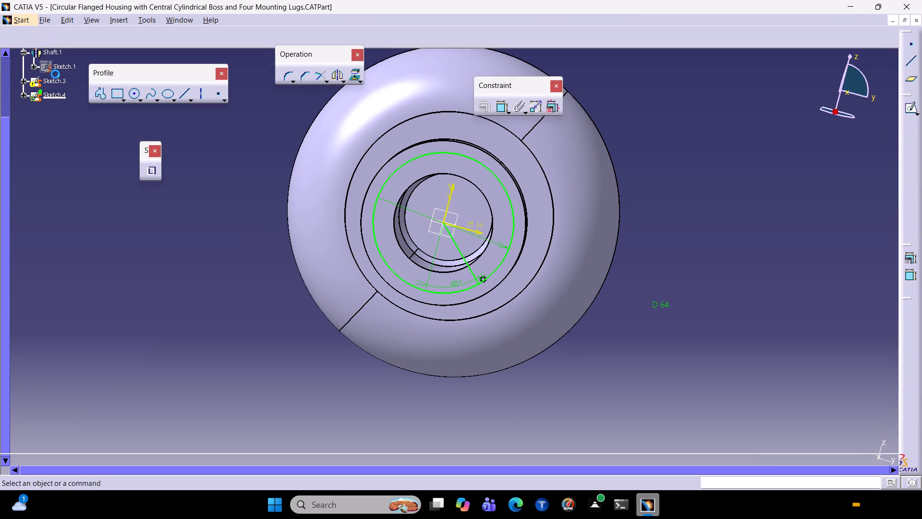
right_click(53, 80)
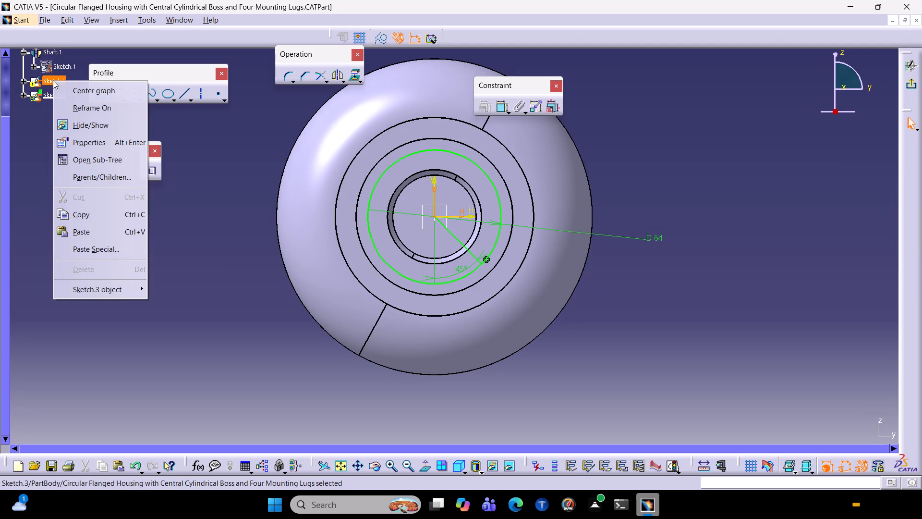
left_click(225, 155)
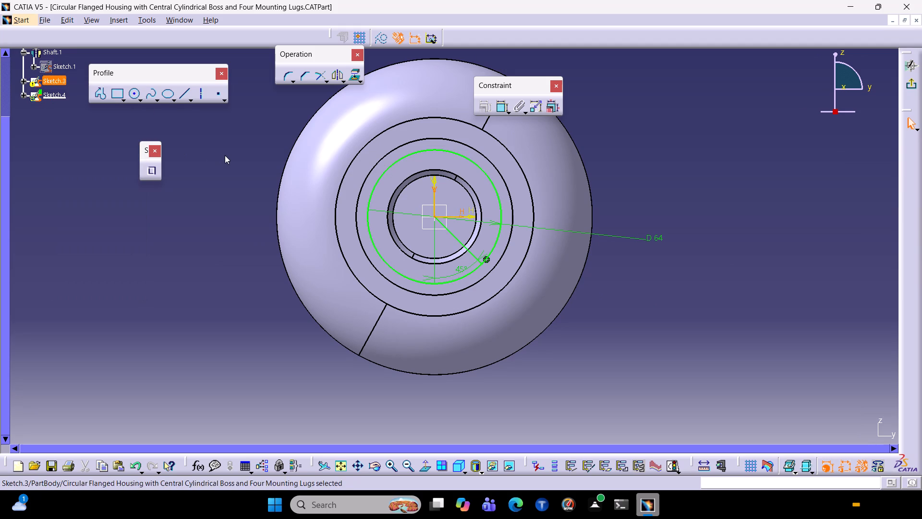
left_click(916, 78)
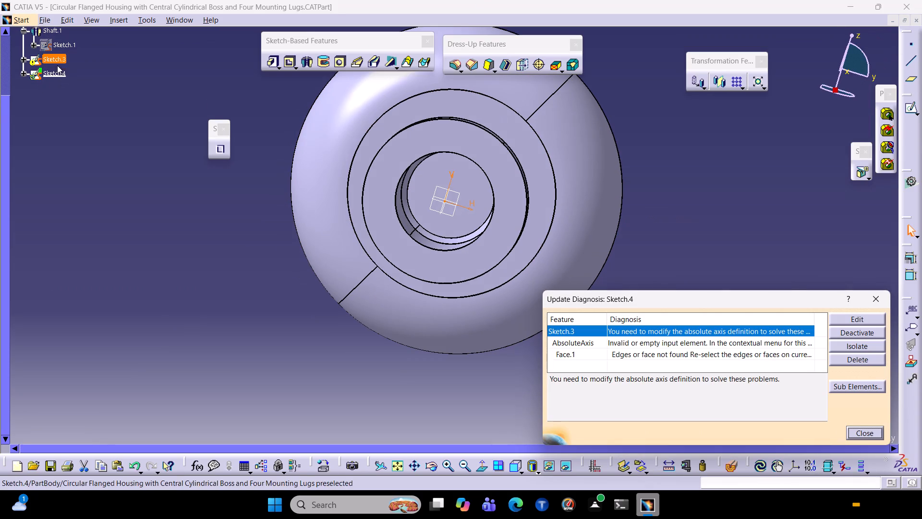
Delete the faulty Sketch.3 from the part body.
right_click(58, 62)
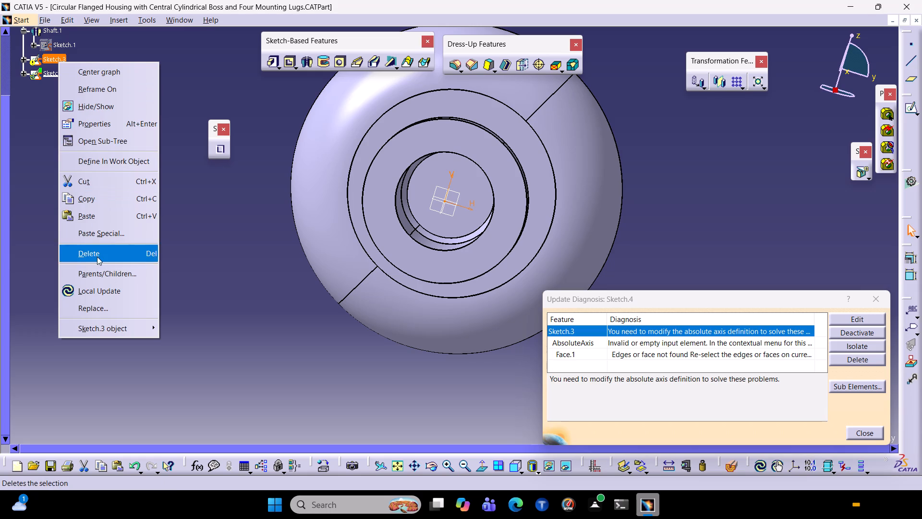
left_click(99, 259)
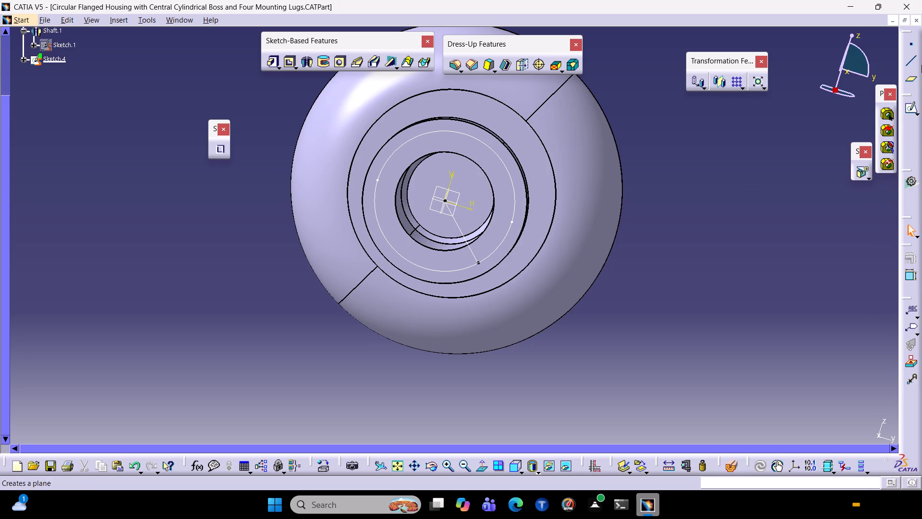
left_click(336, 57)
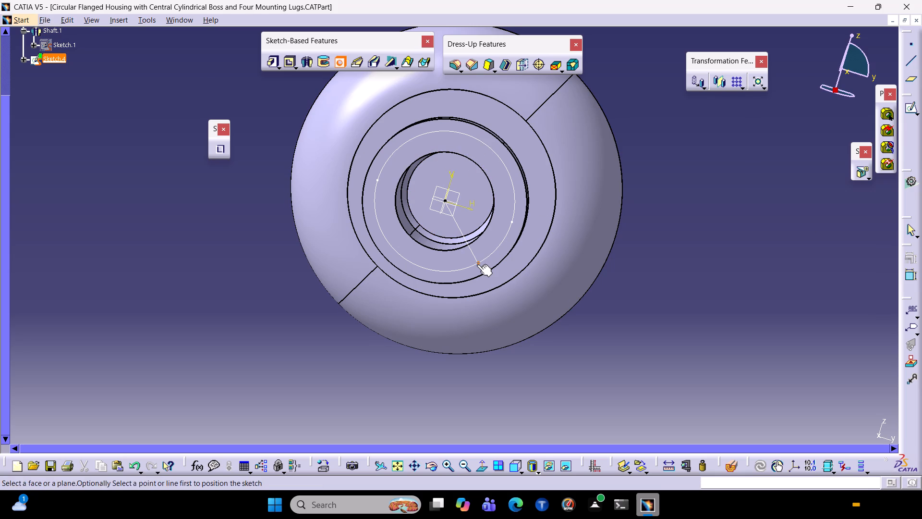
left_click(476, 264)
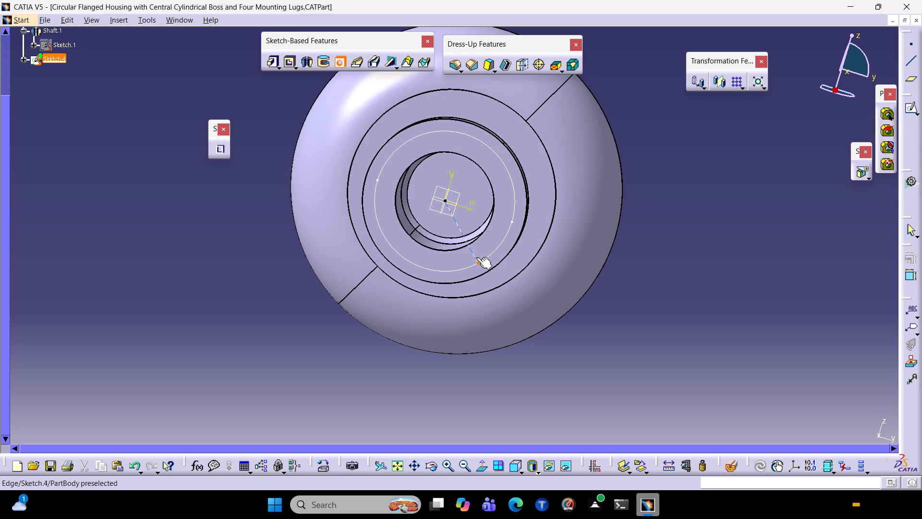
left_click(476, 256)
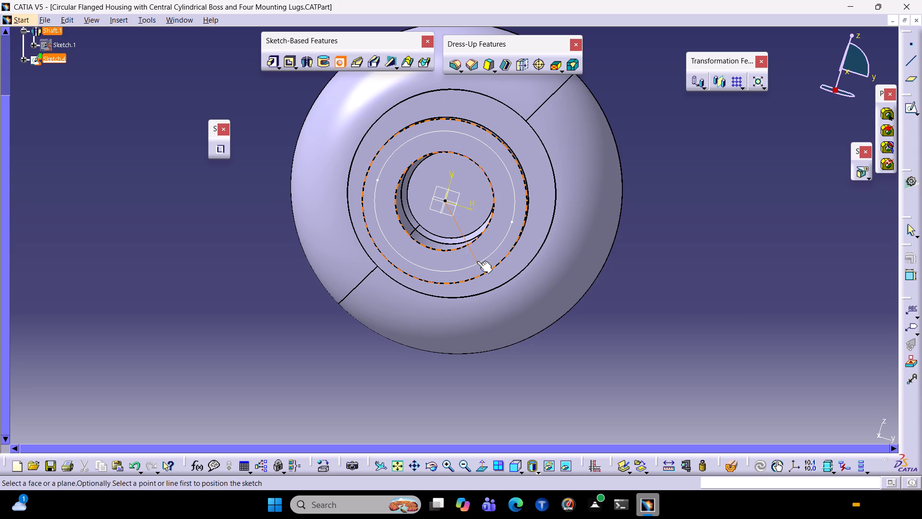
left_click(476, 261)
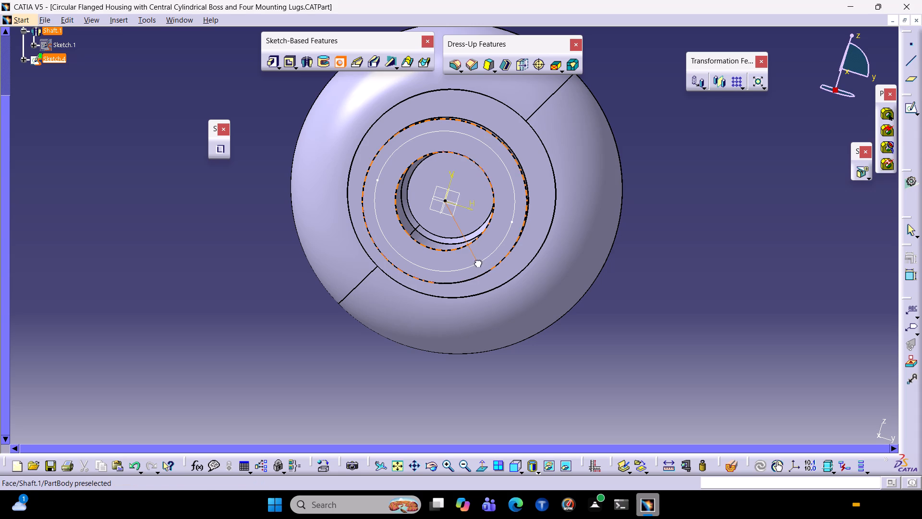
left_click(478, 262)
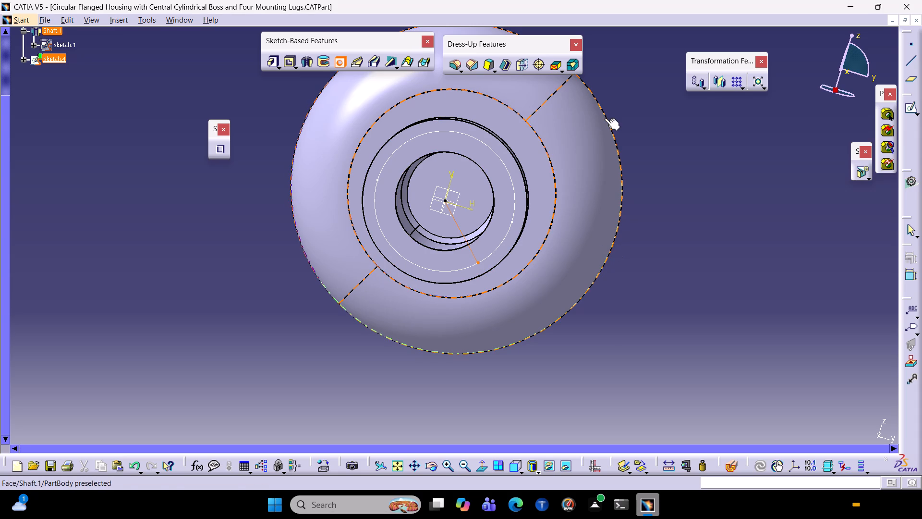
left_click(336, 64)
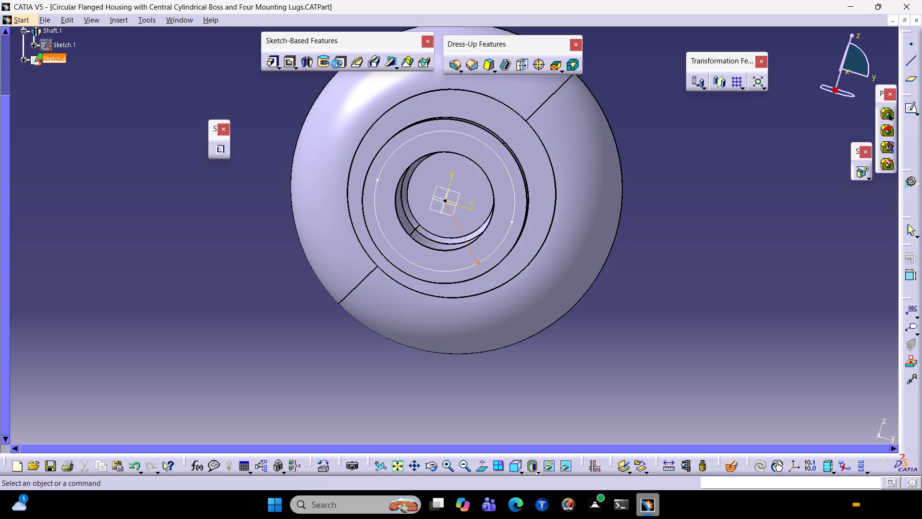
Place a flat-bottomed hole on the boss's end face at the outer end of the 45-degree sketch line.
left_click(336, 64)
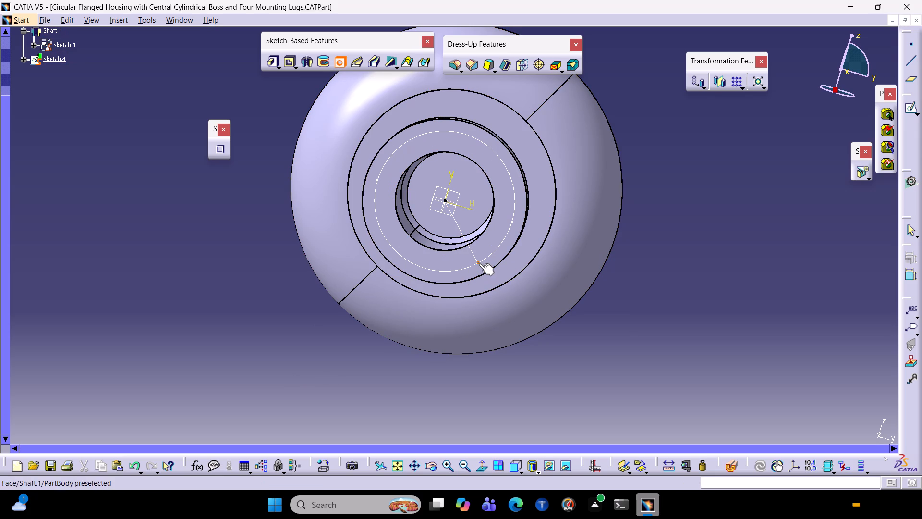
left_click(478, 262)
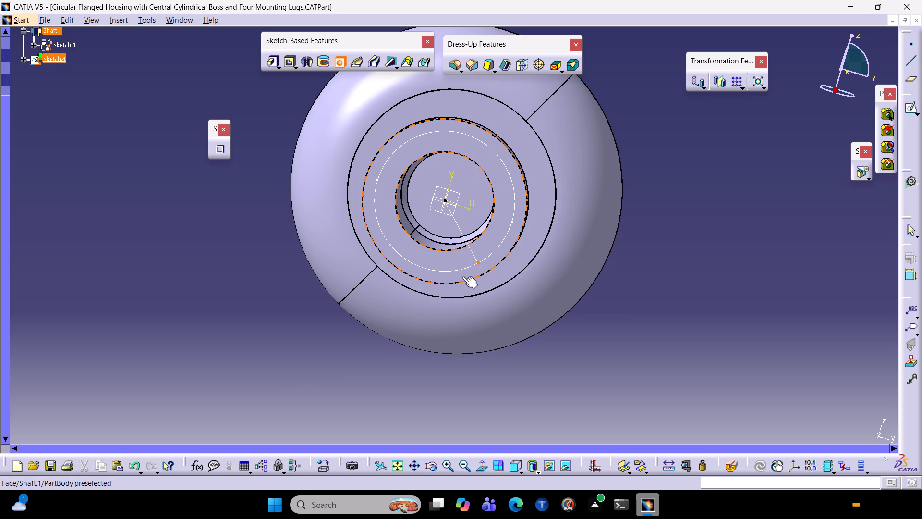
left_click(445, 201)
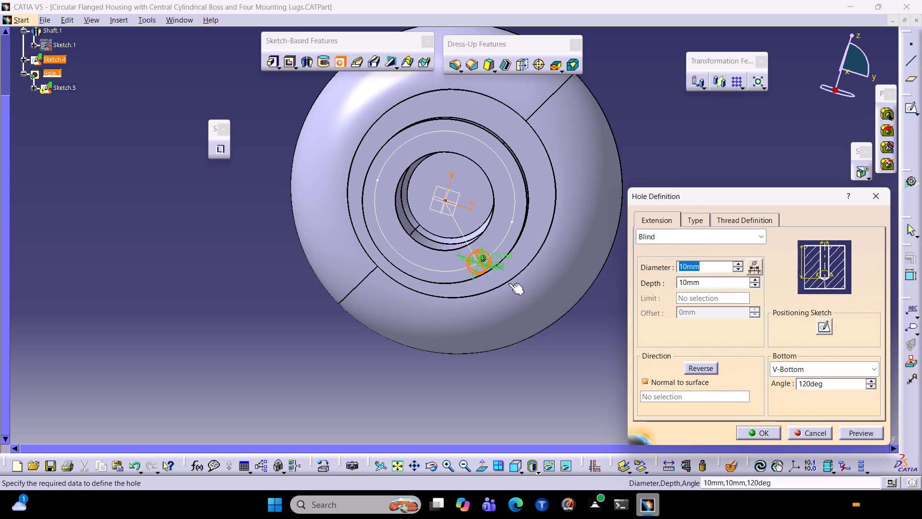
middle_click_drag(570, 355, 519, 178)
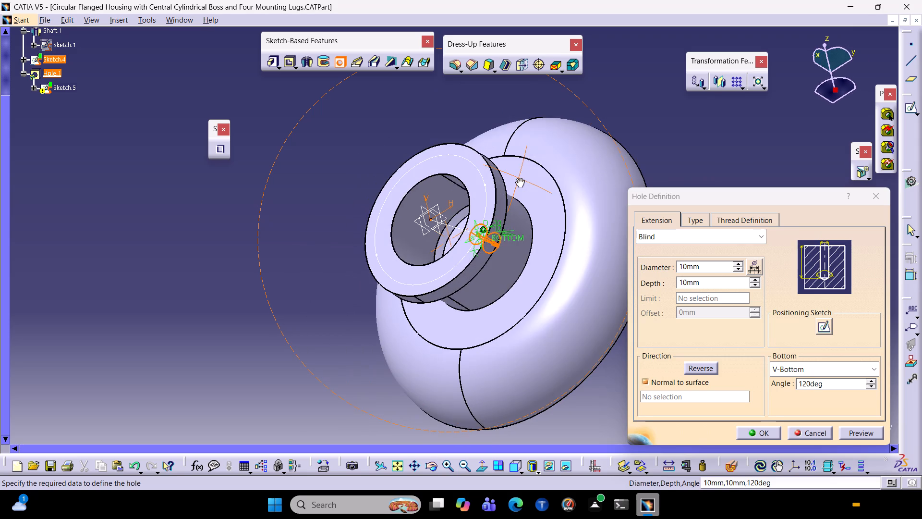
middle_click_drag(519, 178, 546, 168)
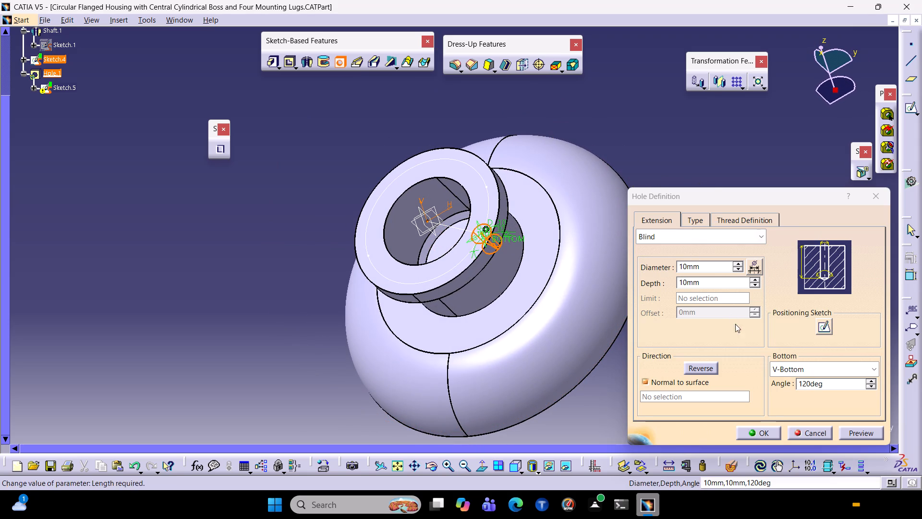
left_click(817, 371)
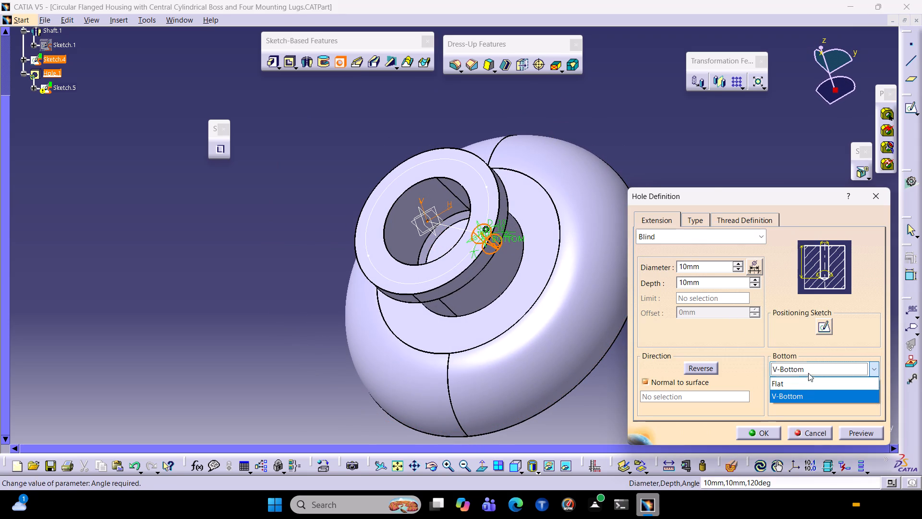
left_click(796, 384)
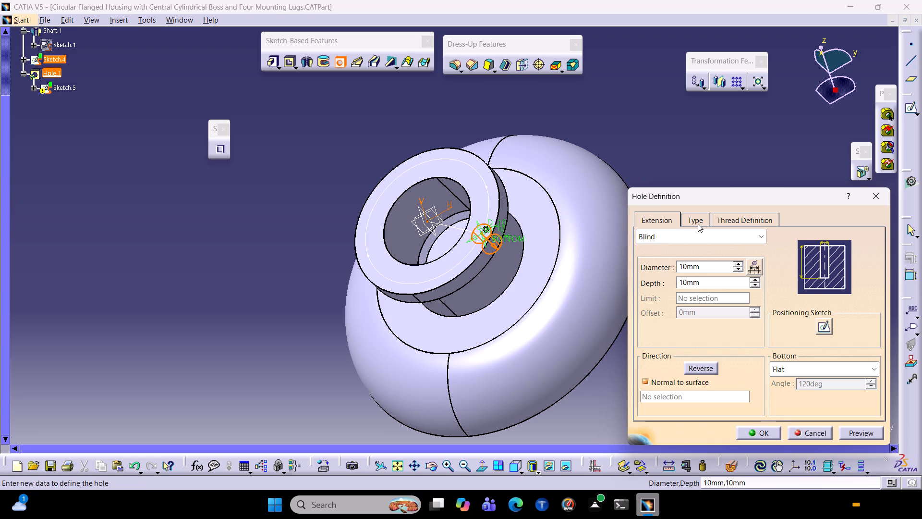
Make the hole threaded with a Metric Thick Pitch M6 thread, keeping the Dimension bottom type.
left_click(765, 220)
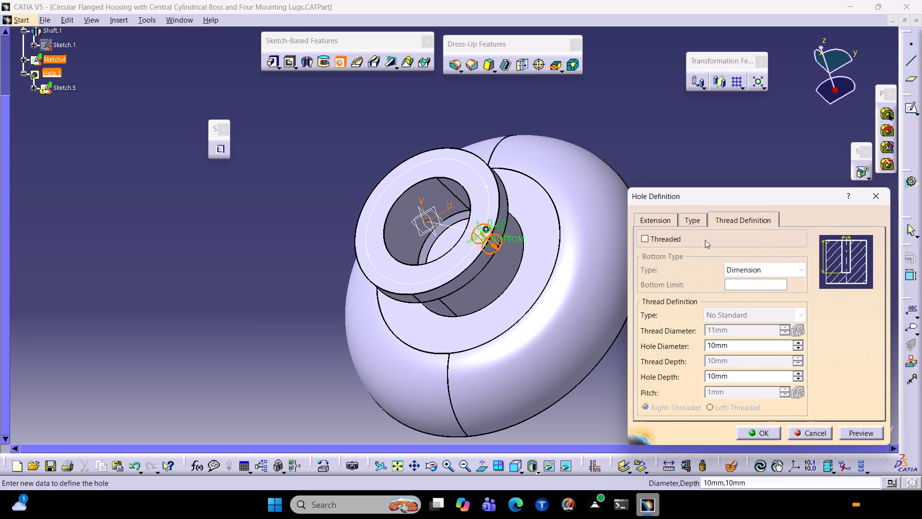
left_click(665, 241)
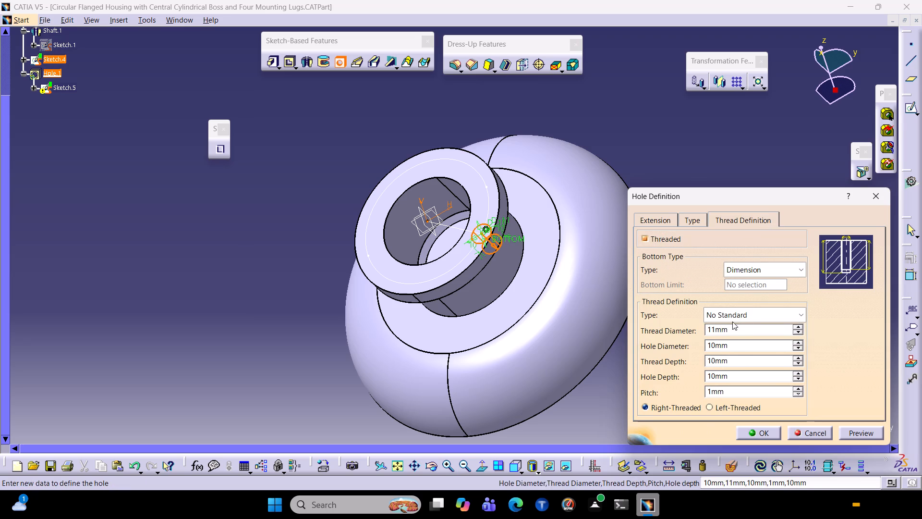
left_click(755, 273)
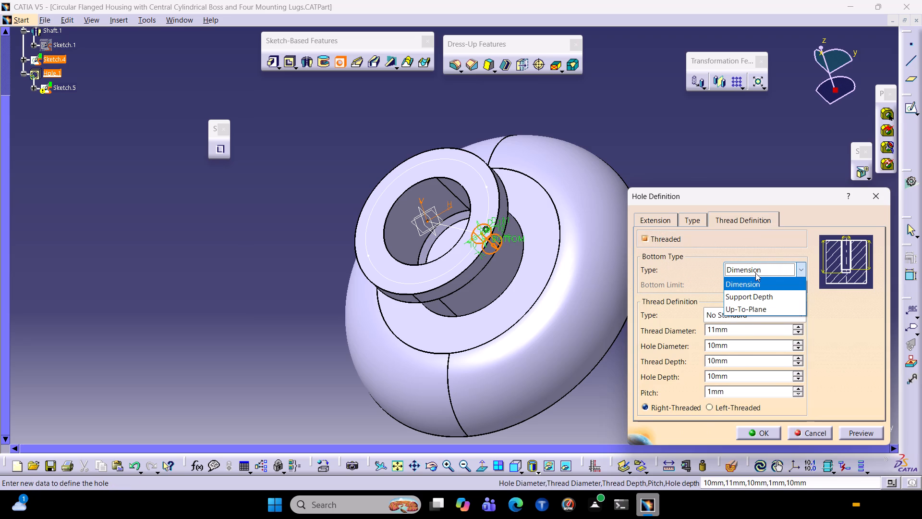
left_click(755, 272)
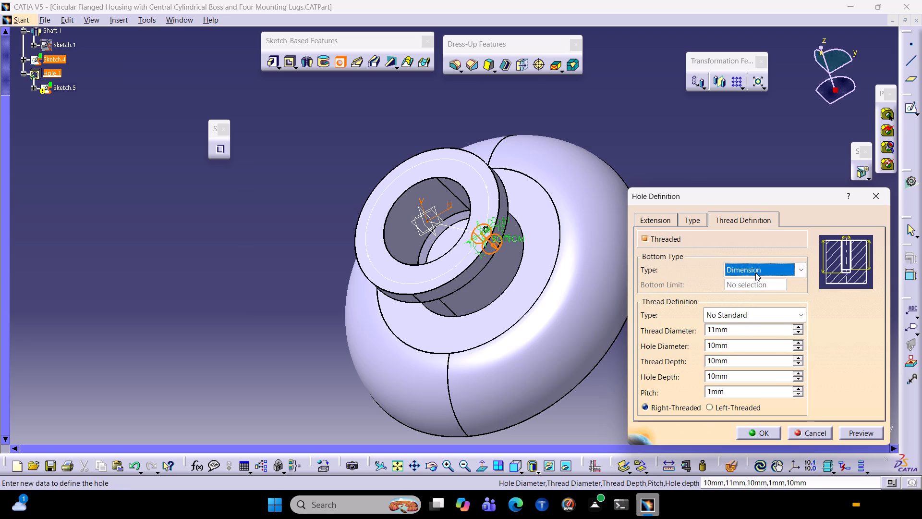
left_click(750, 321)
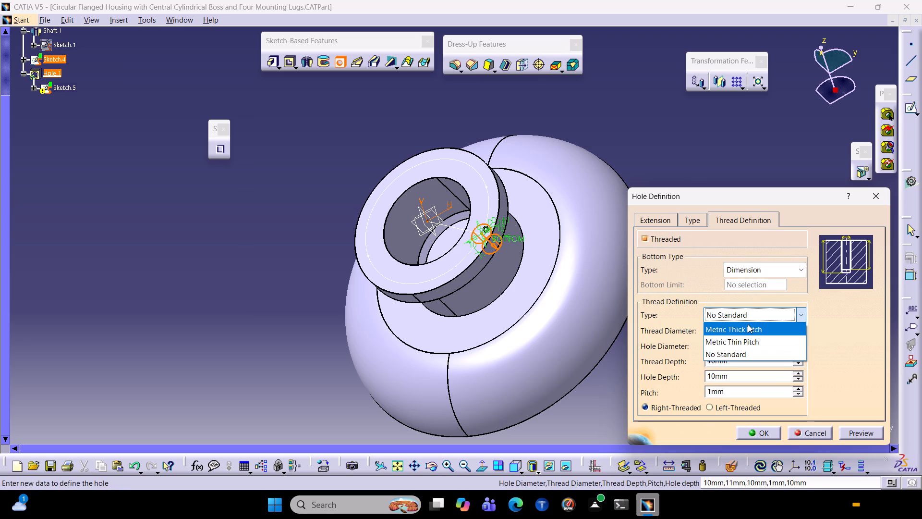
left_click(748, 324)
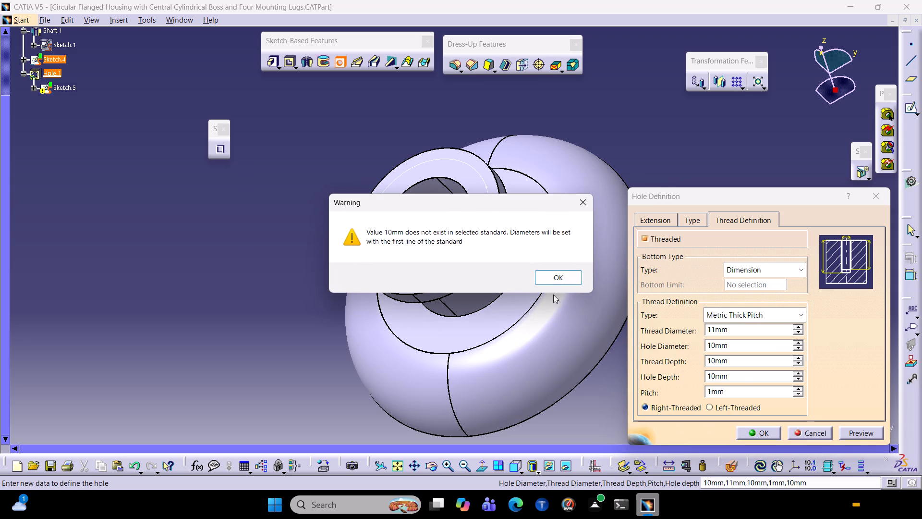
left_click(551, 284)
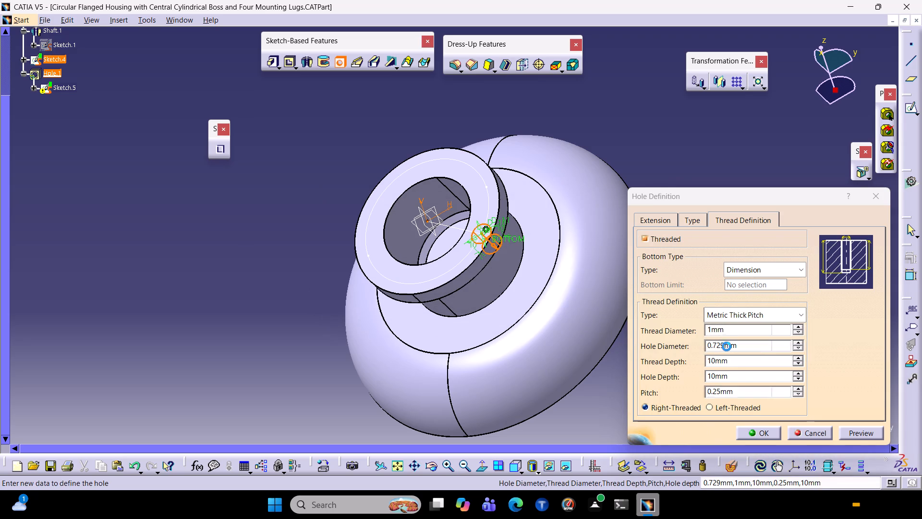
left_click(739, 332)
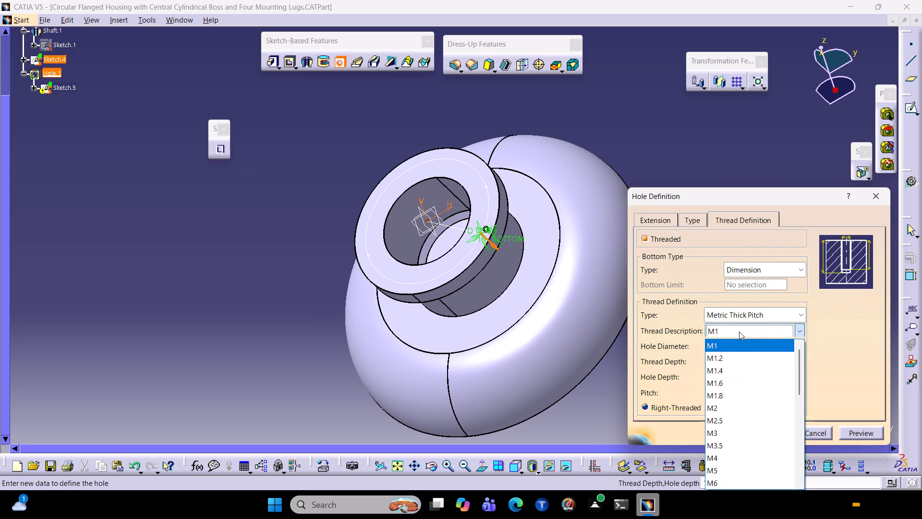
left_click(728, 487)
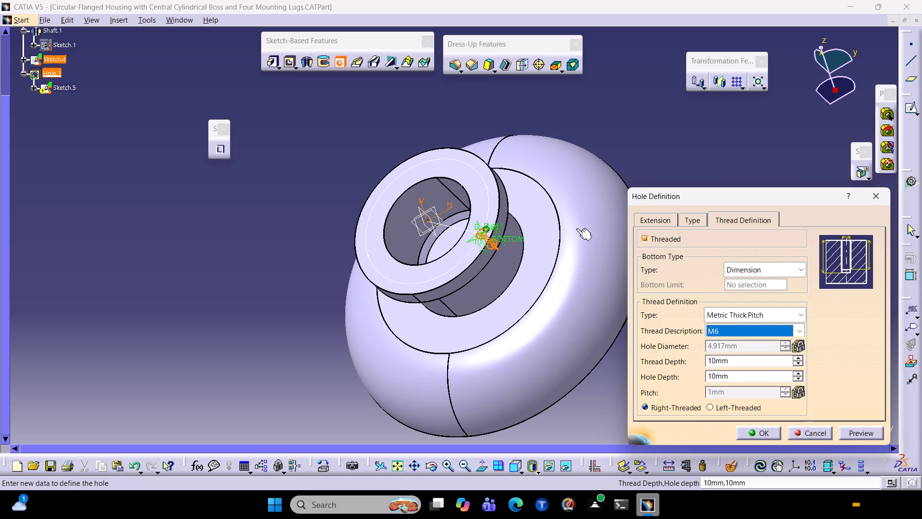
Change the M6 hole's extent to Up To Next through the boss's end flange and preview it.
middle_click_drag(588, 133, 589, 132)
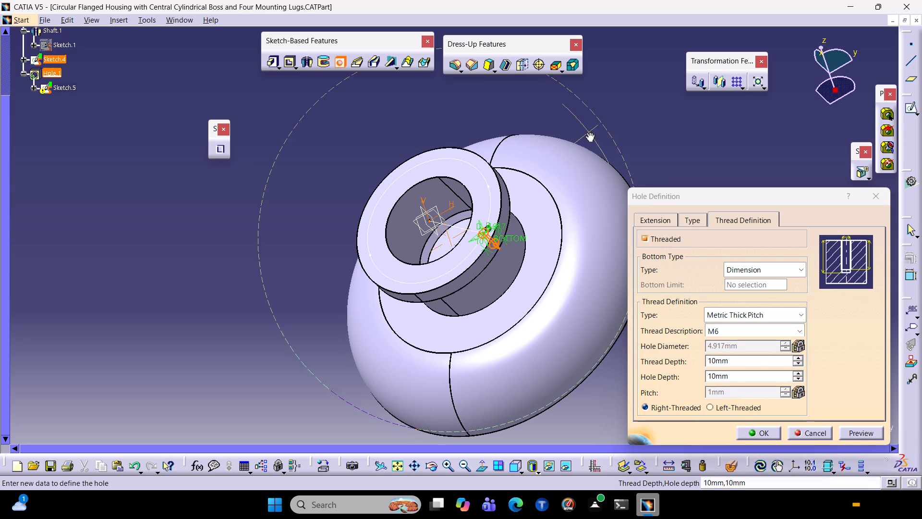
middle_click_drag(589, 132, 479, 127)
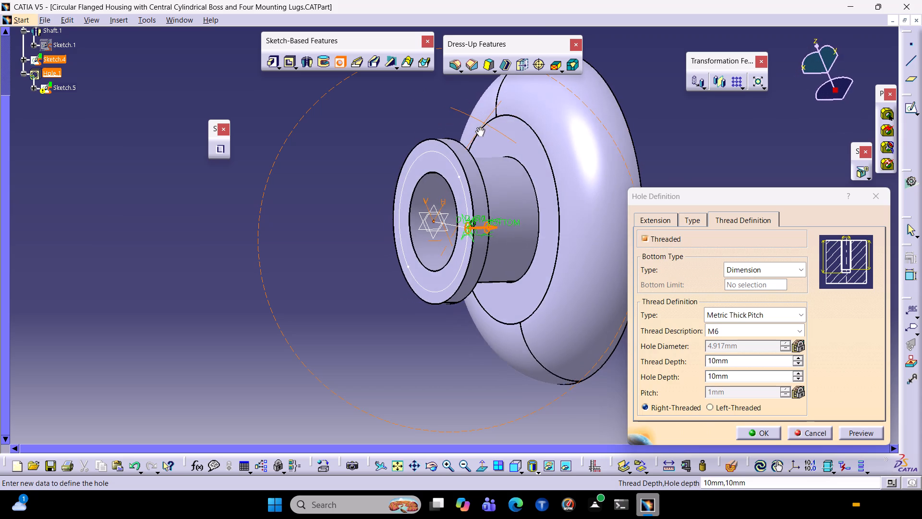
middle_click_drag(479, 127, 629, 177)
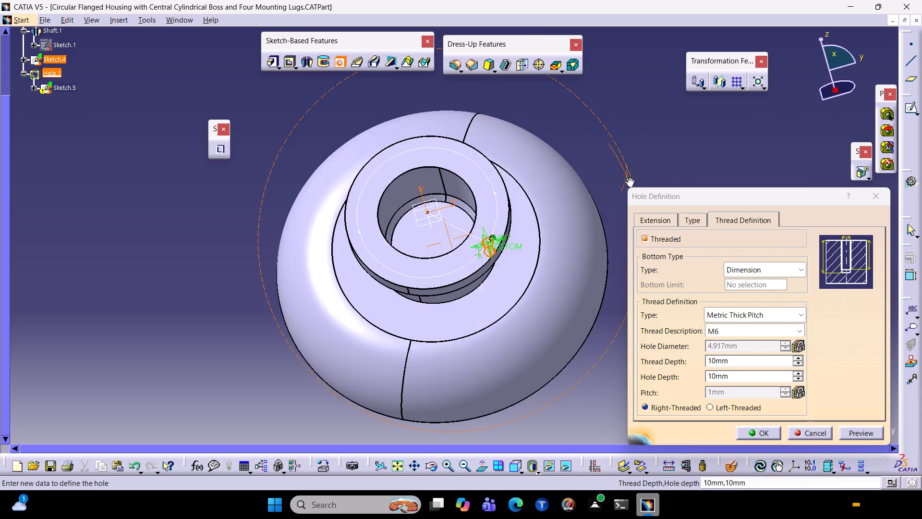
middle_click_drag(629, 177, 427, 195)
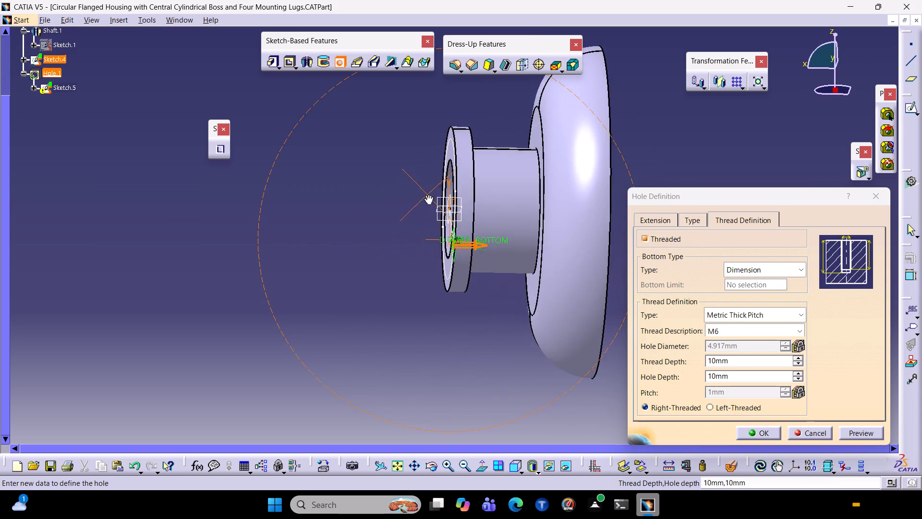
middle_click_drag(427, 195, 412, 180)
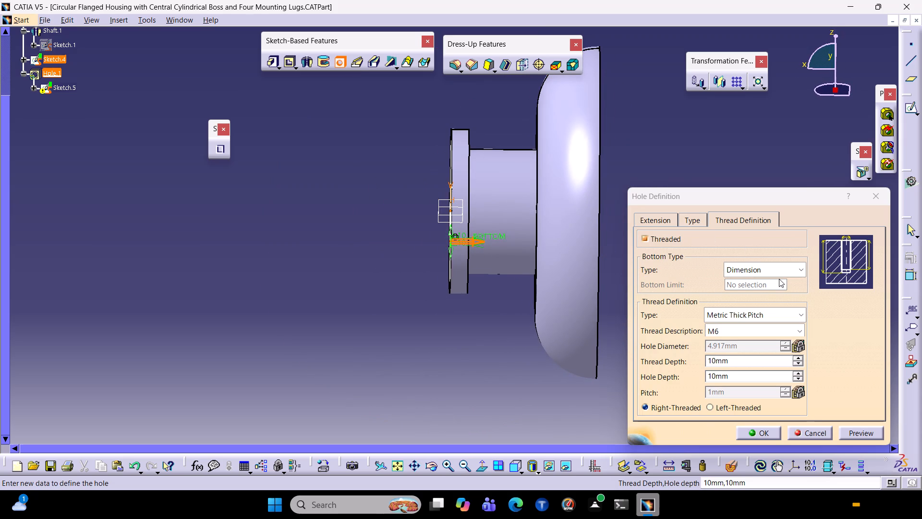
left_click(665, 219)
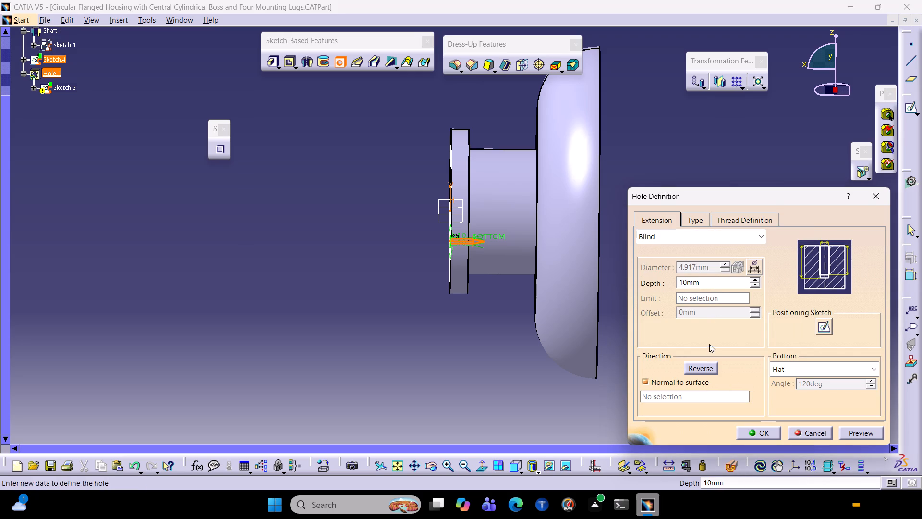
left_click(700, 235)
left_click(686, 268)
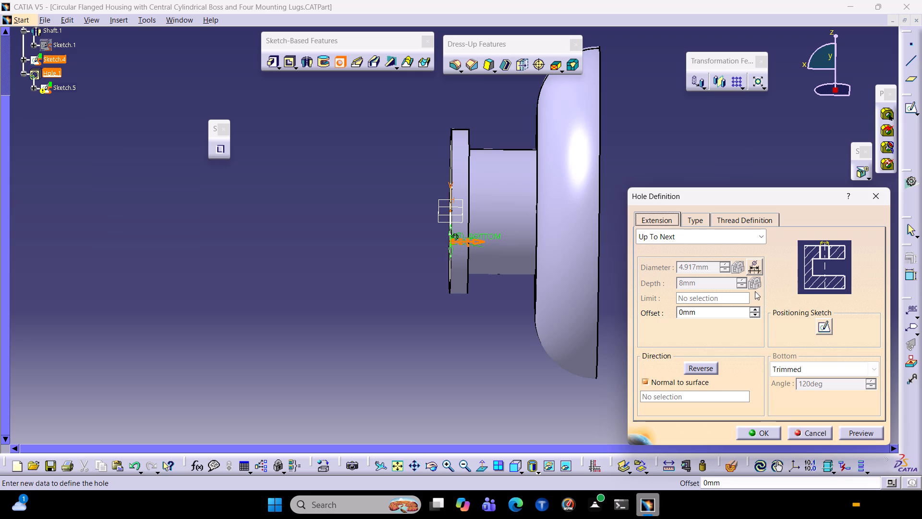
left_click(710, 218)
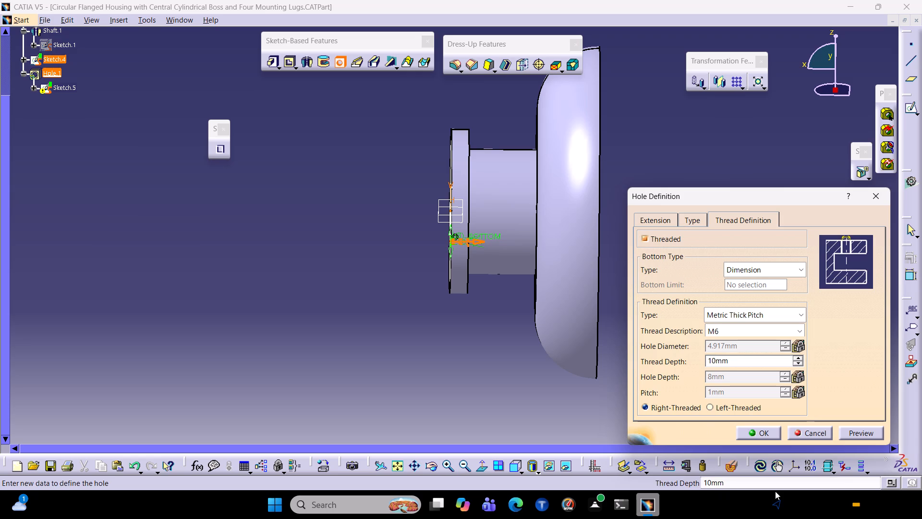
left_click(846, 429)
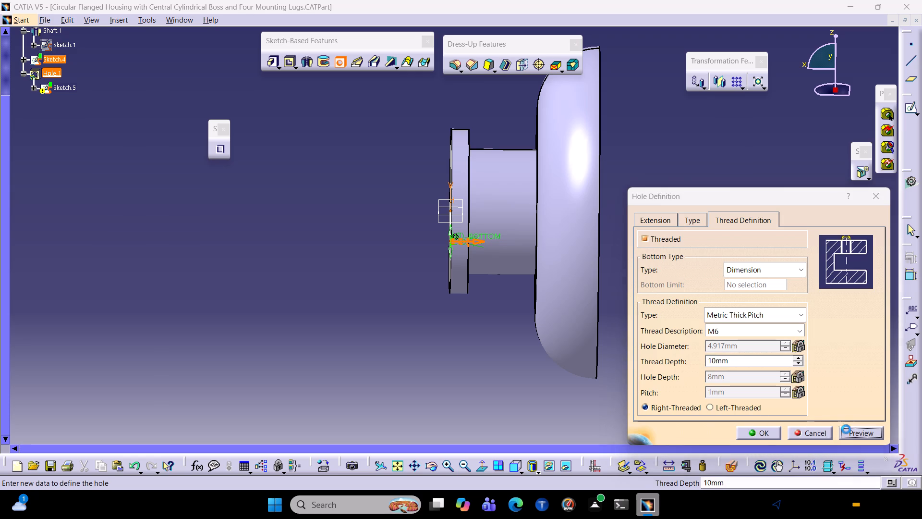
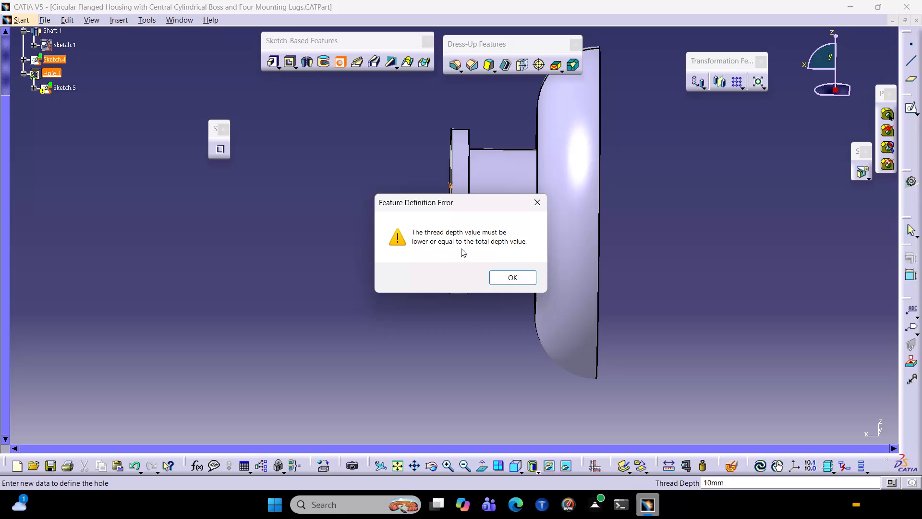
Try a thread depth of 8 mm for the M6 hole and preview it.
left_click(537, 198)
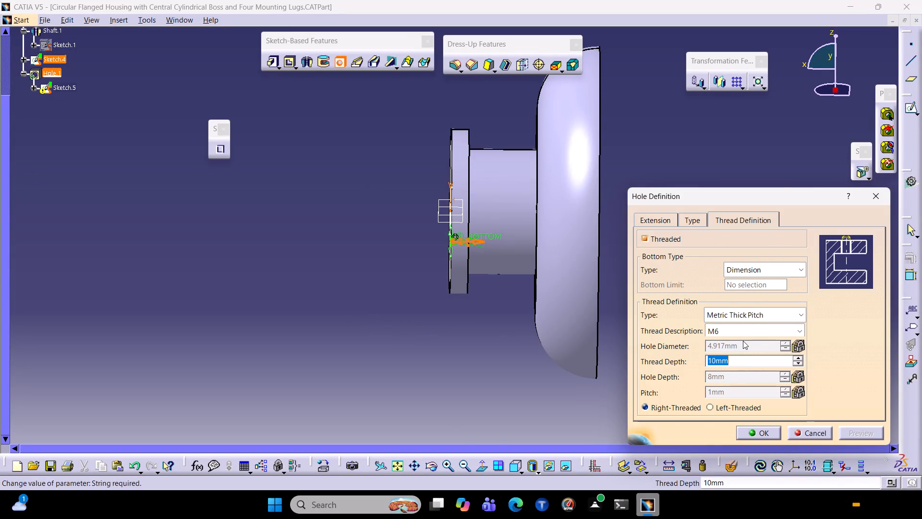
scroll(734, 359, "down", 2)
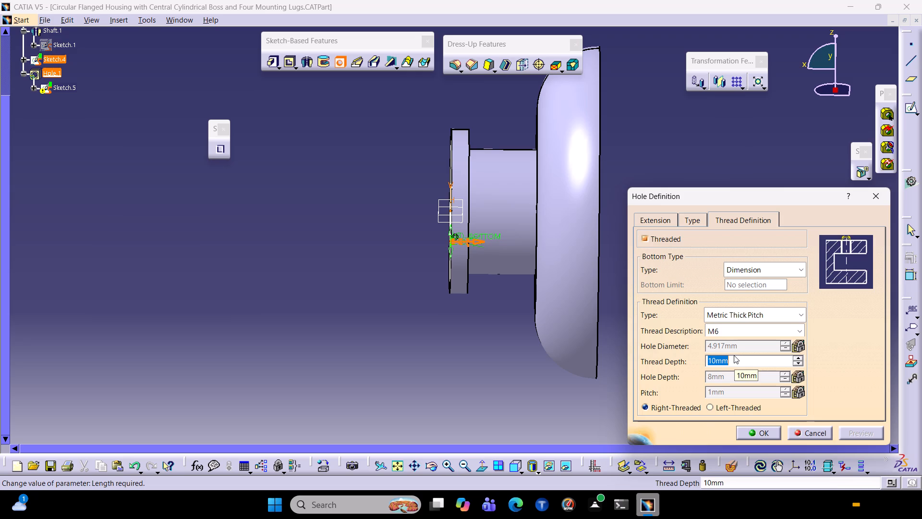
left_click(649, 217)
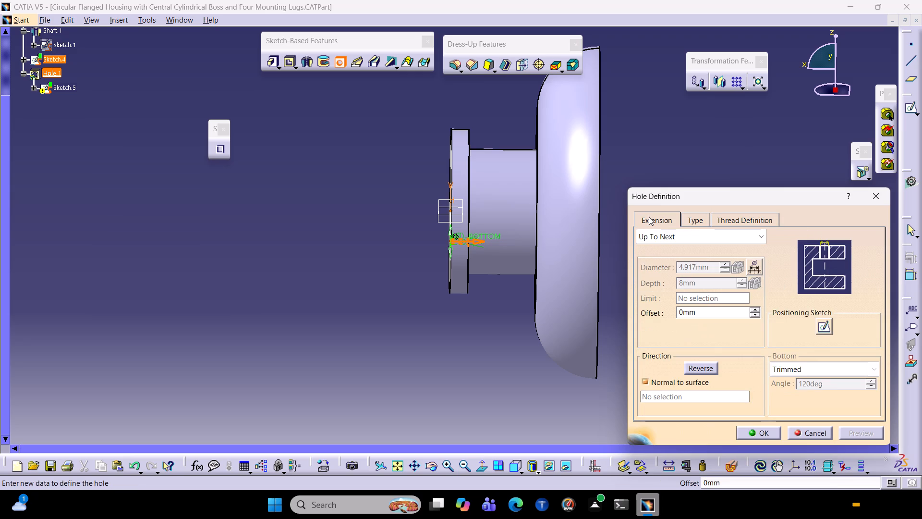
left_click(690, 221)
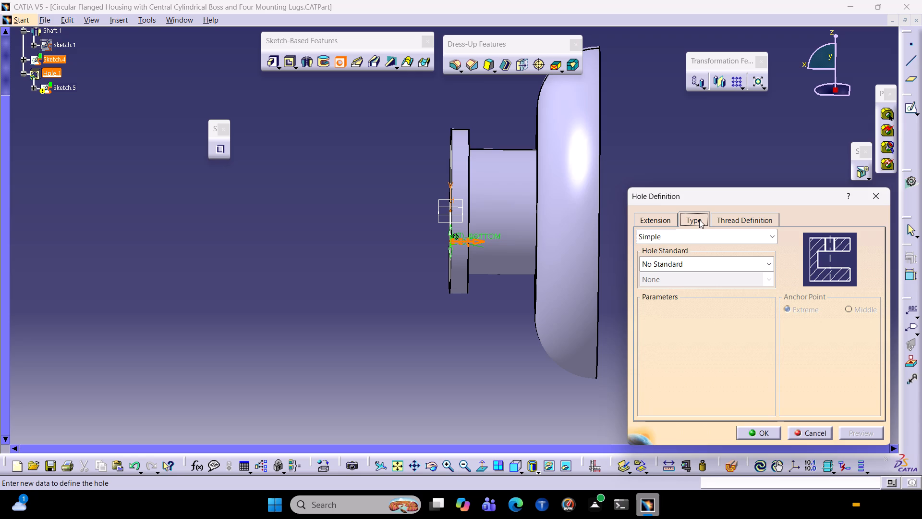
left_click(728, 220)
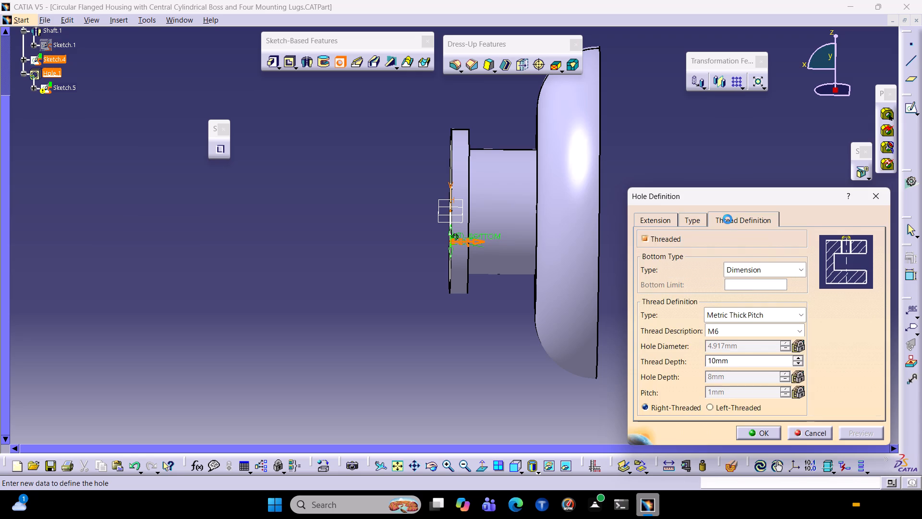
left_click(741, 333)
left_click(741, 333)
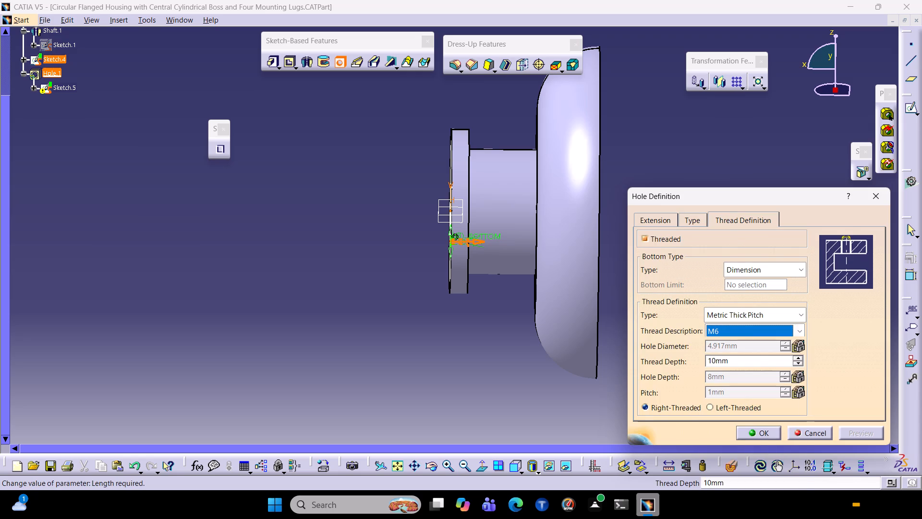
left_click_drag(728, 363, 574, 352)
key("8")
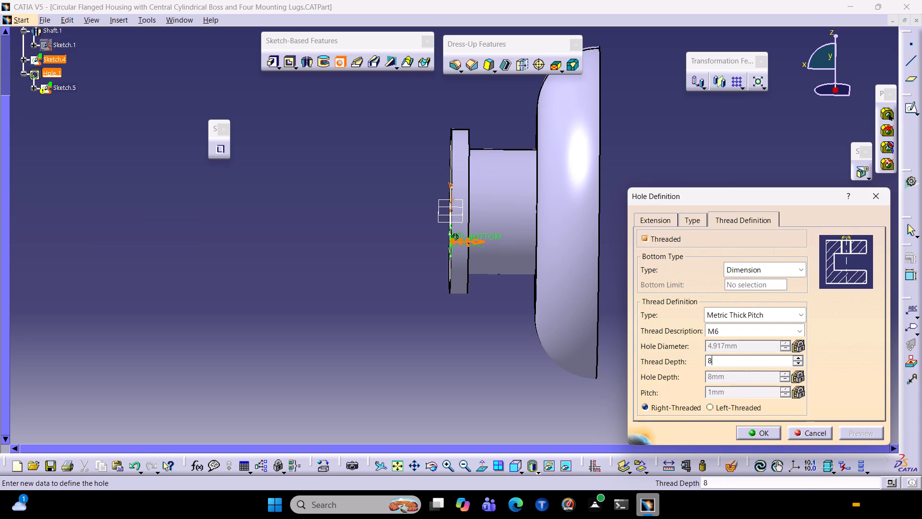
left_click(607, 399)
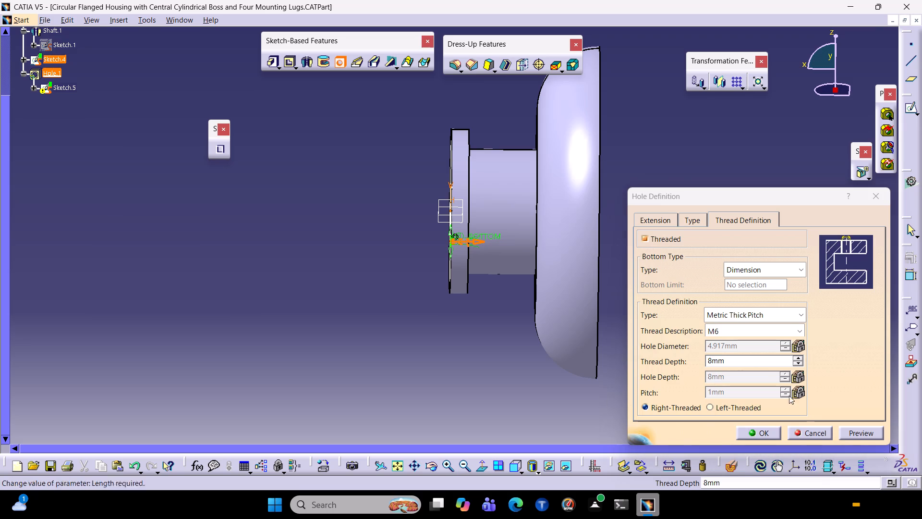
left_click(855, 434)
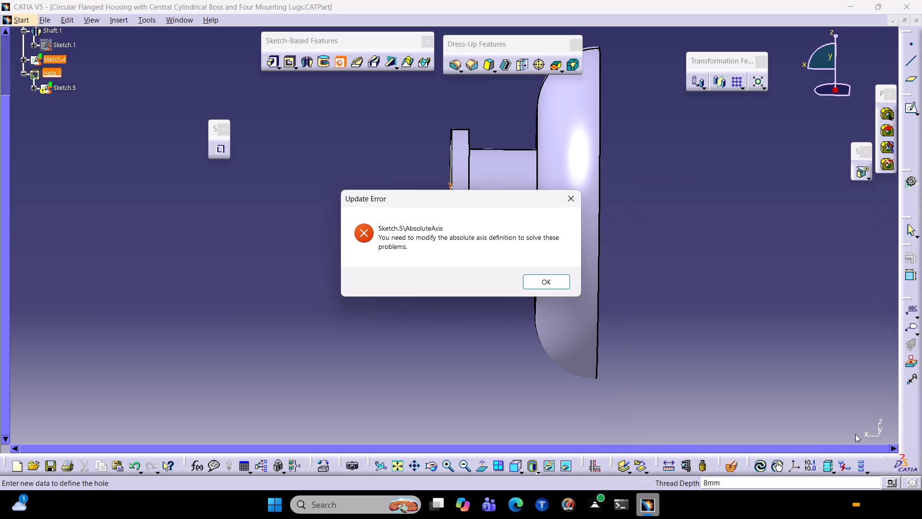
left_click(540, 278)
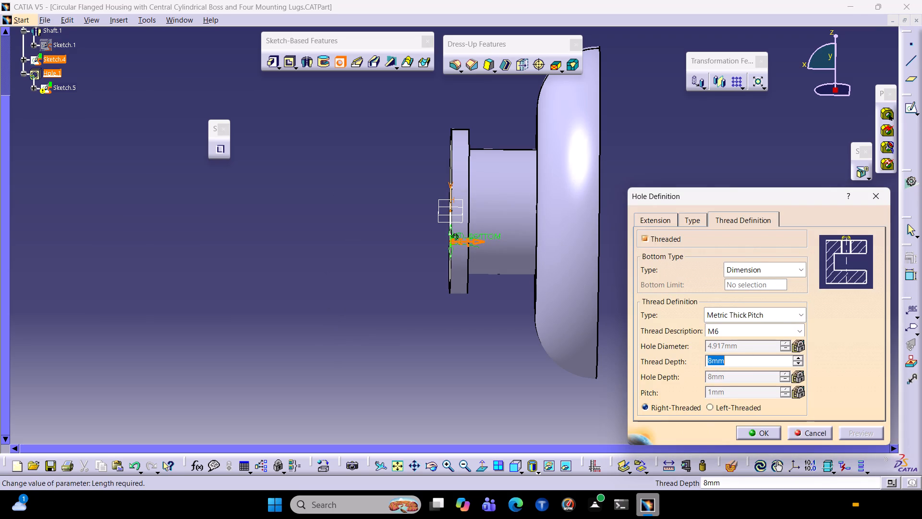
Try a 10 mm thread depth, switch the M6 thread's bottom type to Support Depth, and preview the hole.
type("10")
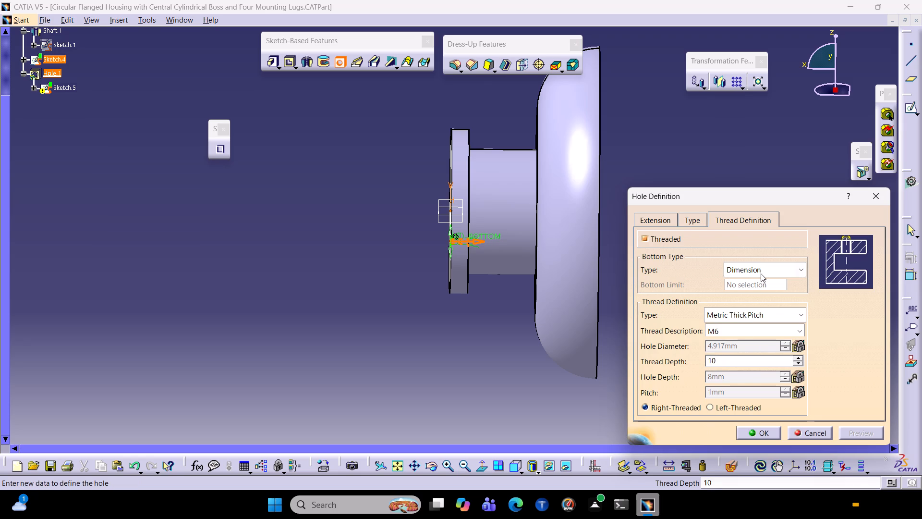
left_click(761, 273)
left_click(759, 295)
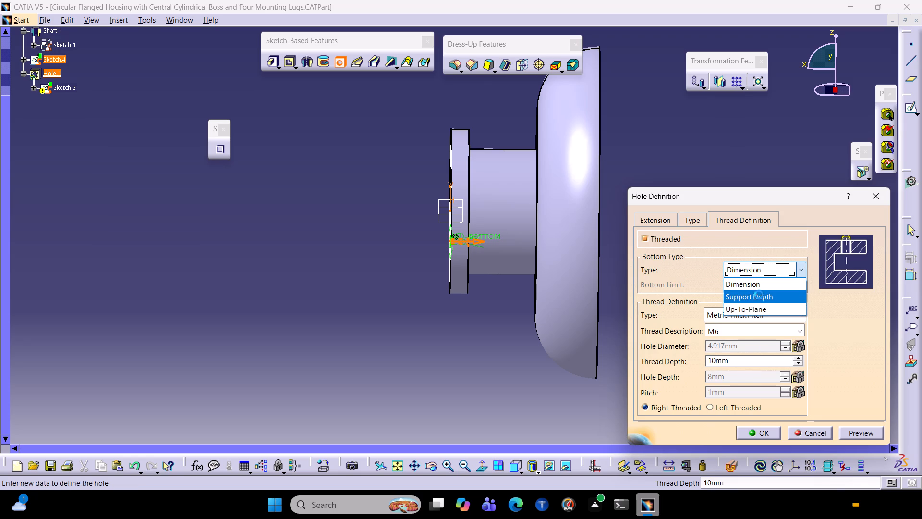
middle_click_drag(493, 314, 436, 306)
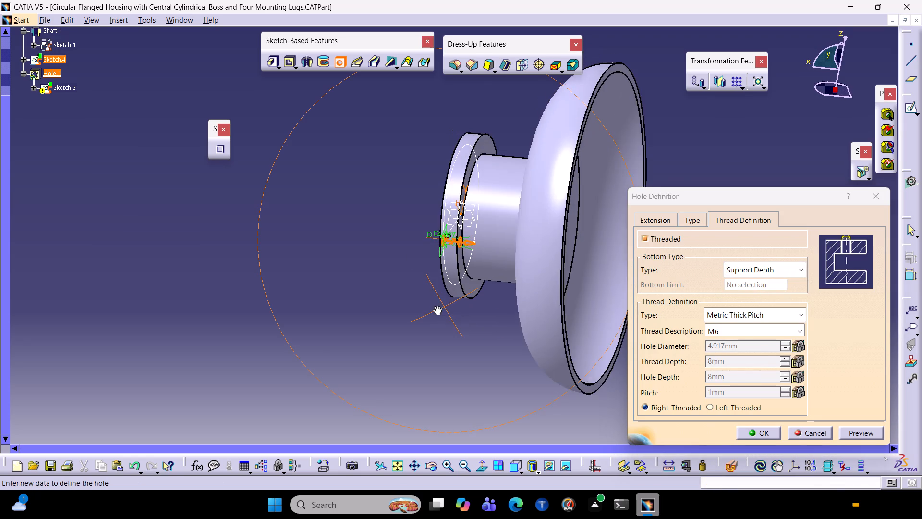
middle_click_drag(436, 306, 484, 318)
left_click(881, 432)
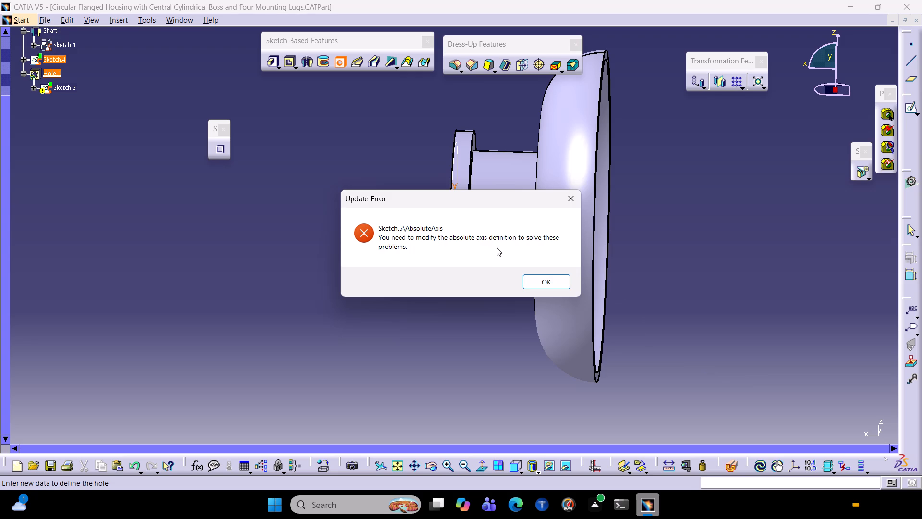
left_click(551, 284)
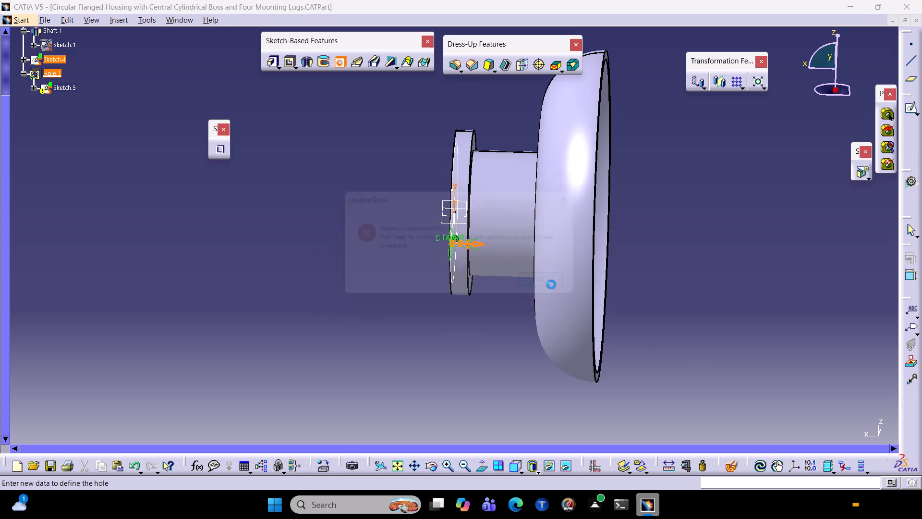
Examine the M6 hole's position and direction on the boss's end flange from several angles.
middle_click_drag(490, 289, 589, 289, "ctrl")
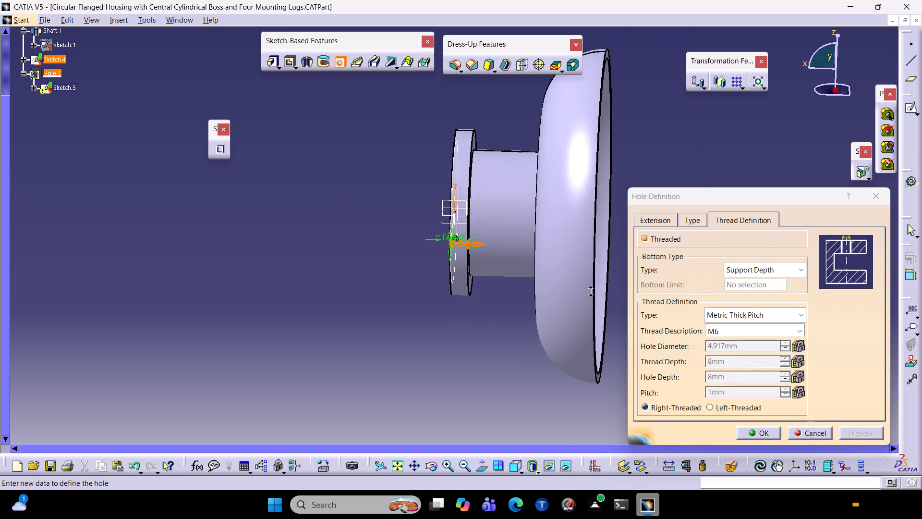
middle_click_drag(589, 289, 578, 301, "ctrl")
scroll(522, 331, "down", 1)
middle_click_drag(508, 344, 531, 142)
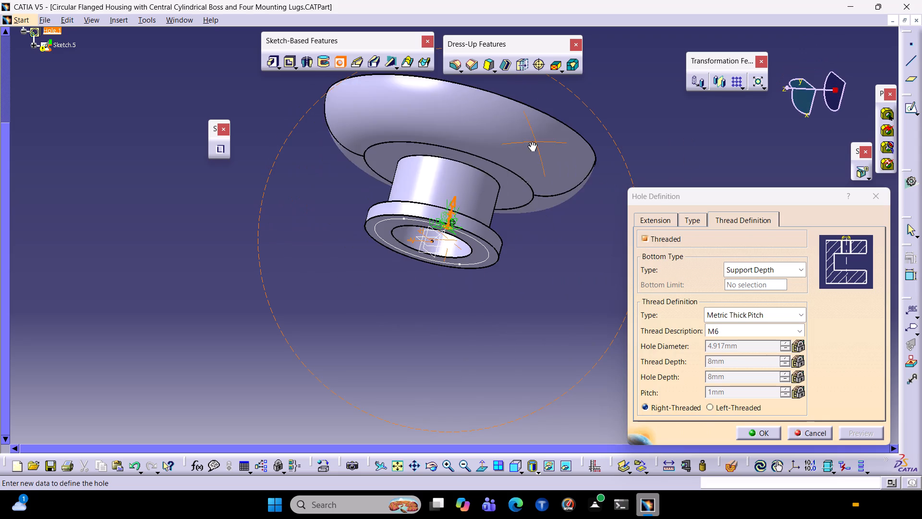
middle_click_drag(531, 142, 641, 180)
scroll(641, 180, "up", 1)
middle_click_drag(499, 346, 502, 347)
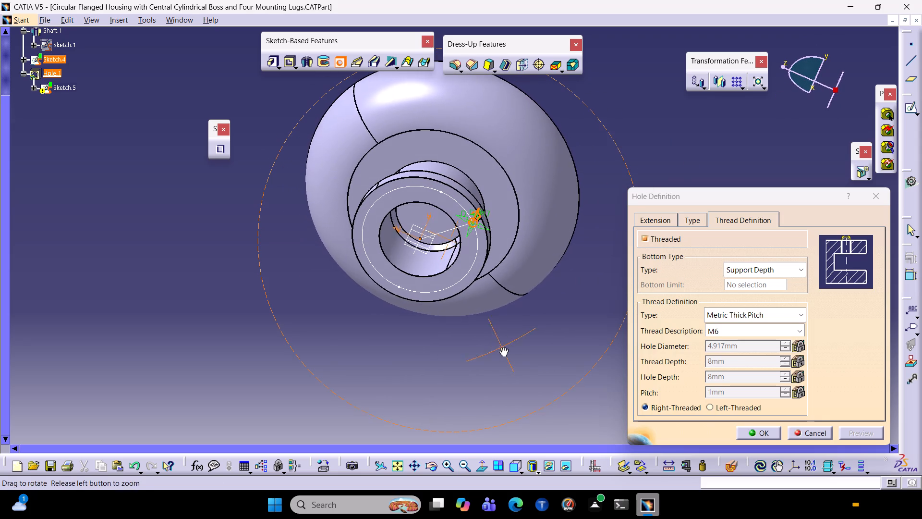
middle_click_drag(502, 347, 563, 180)
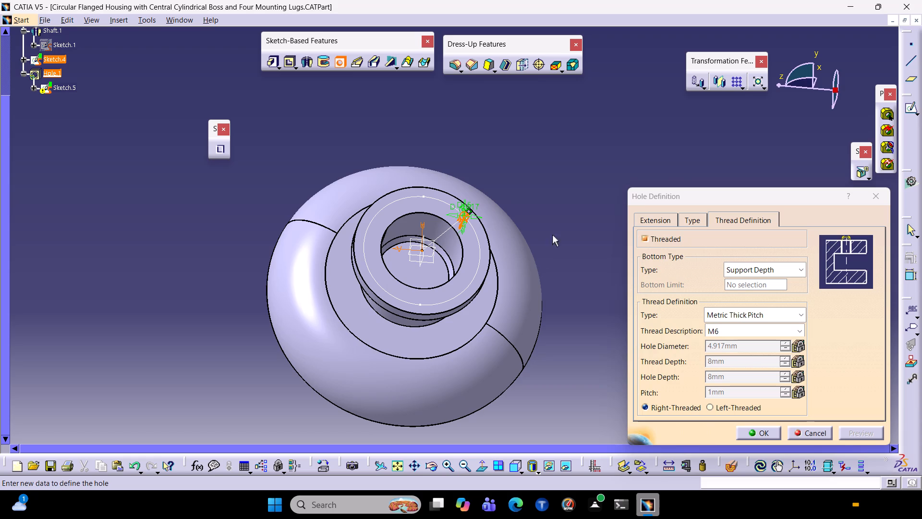
middle_click_drag(570, 260, 299, 334)
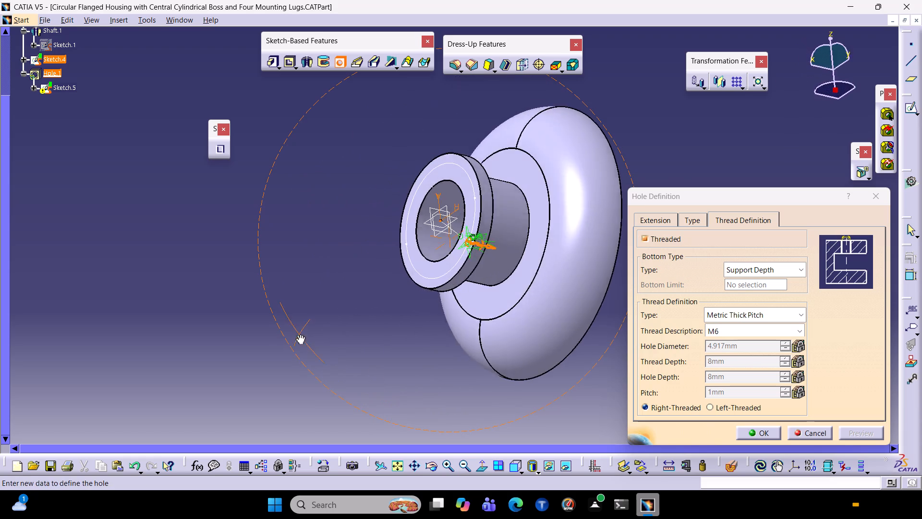
middle_click_drag(299, 334, 349, 358)
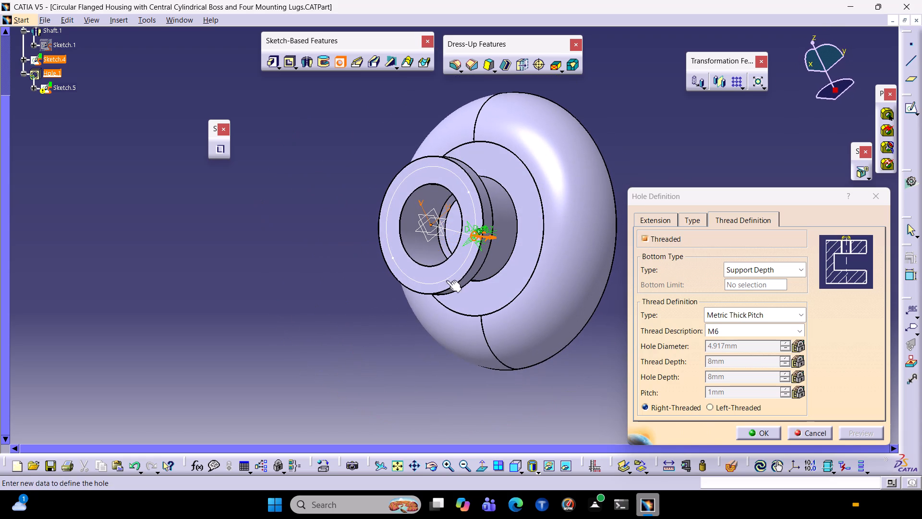
middle_click_drag(341, 285, 196, 302)
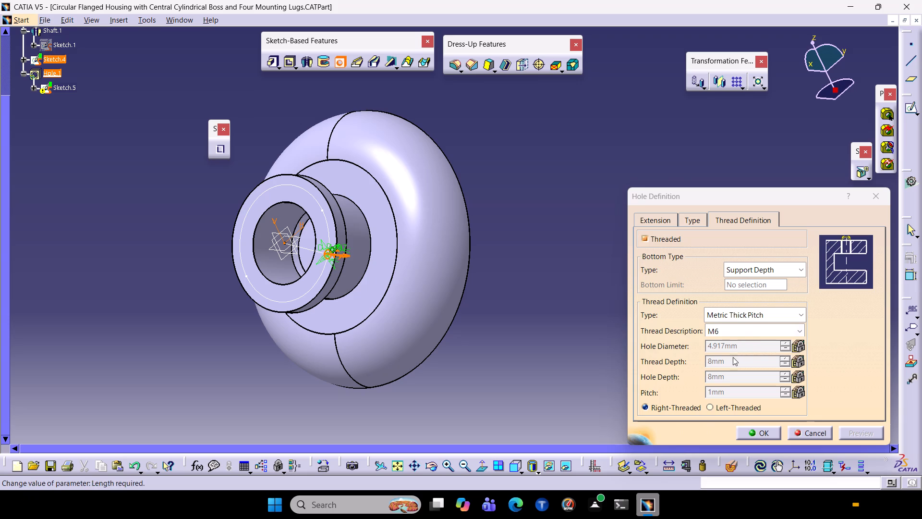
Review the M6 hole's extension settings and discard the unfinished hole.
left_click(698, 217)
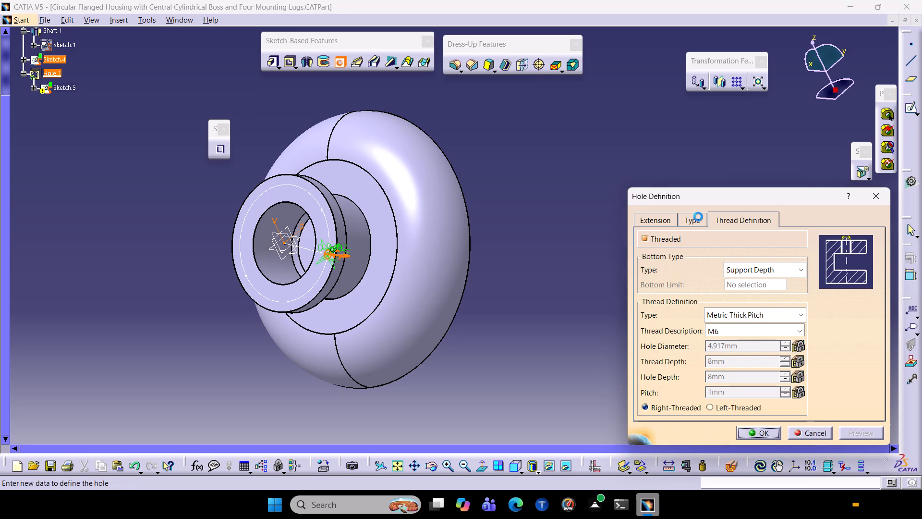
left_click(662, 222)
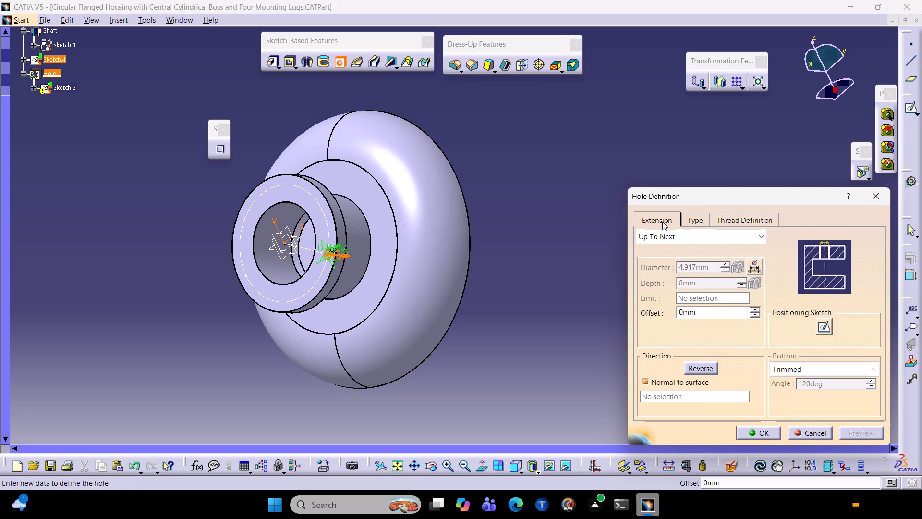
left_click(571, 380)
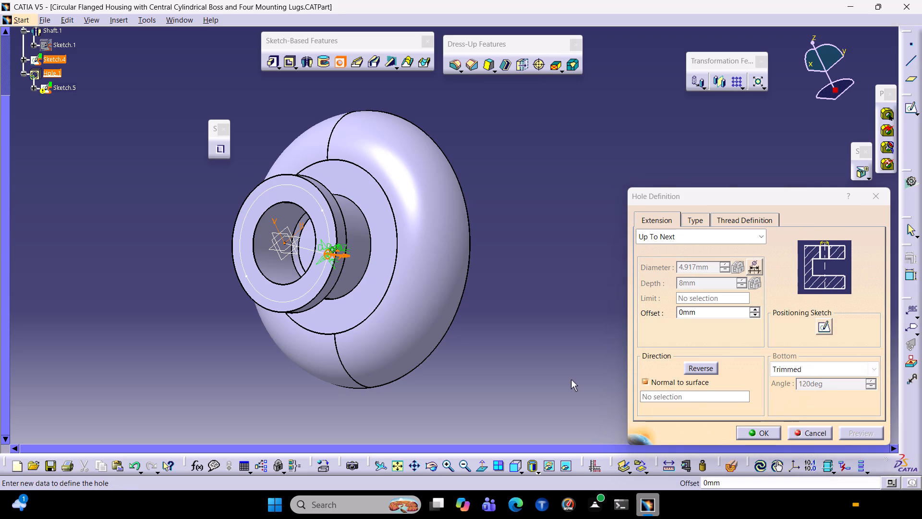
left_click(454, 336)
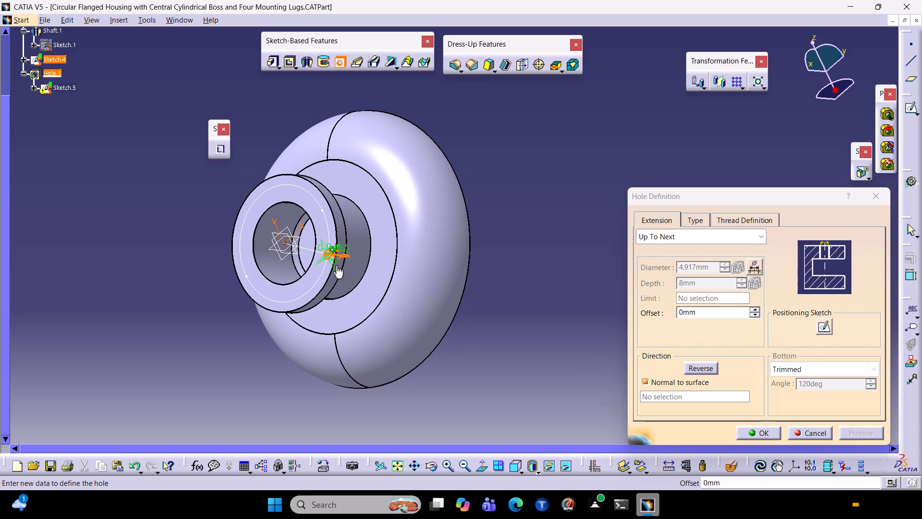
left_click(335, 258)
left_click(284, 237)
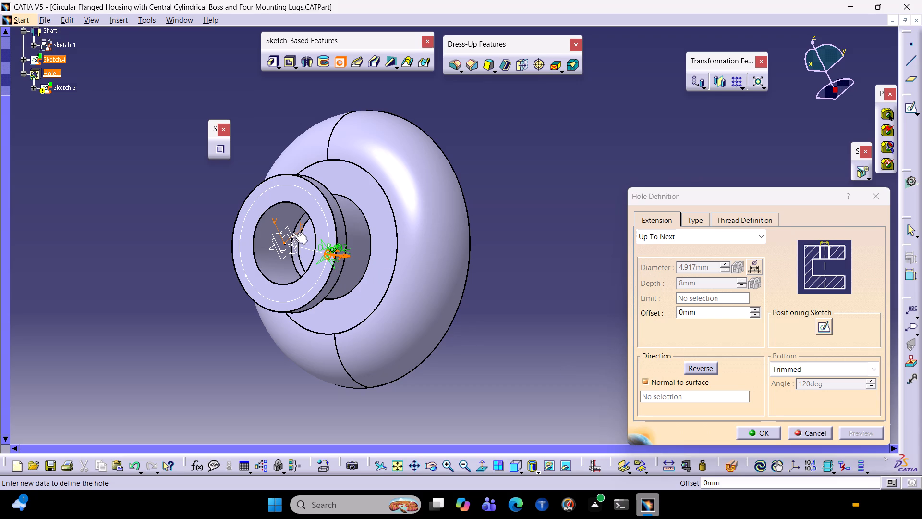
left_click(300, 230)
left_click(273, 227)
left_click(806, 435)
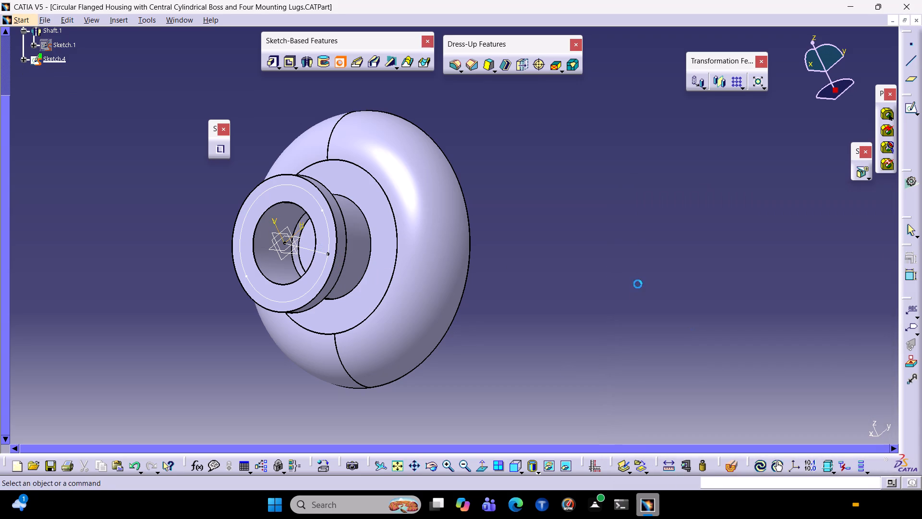
Start a new hole at the outer end of the 45-degree sketch line, using the zx plane as its support.
left_click(337, 61)
left_click(328, 254)
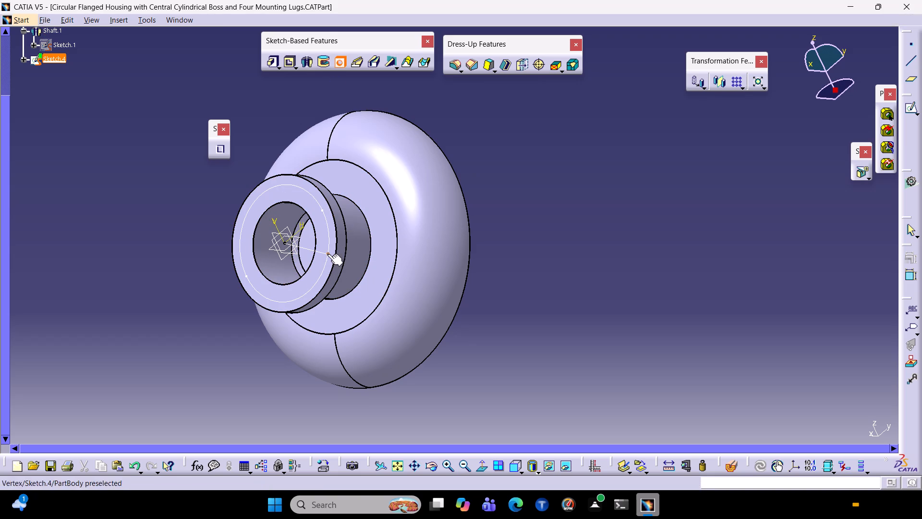
left_click(284, 239)
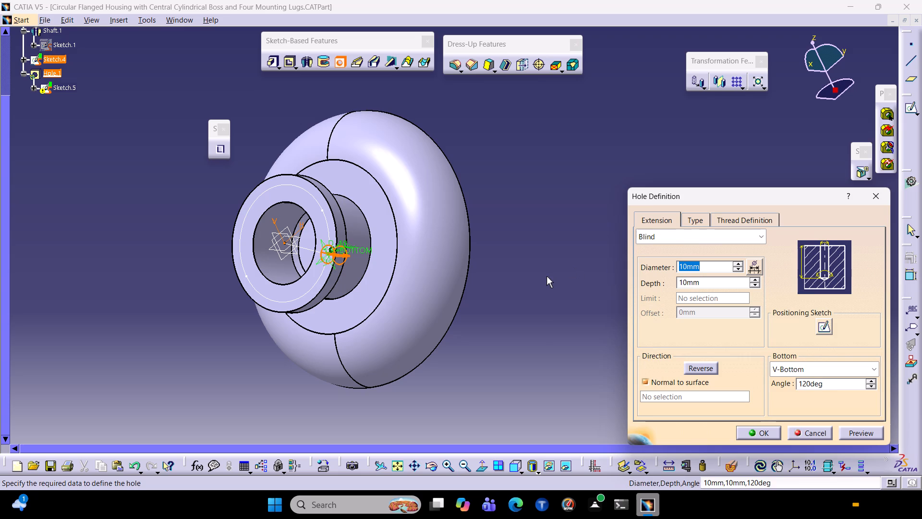
Examine the new hole's placement and direction relative to the boss's end flange from the side and front.
middle_click_drag(546, 276, 382, 223)
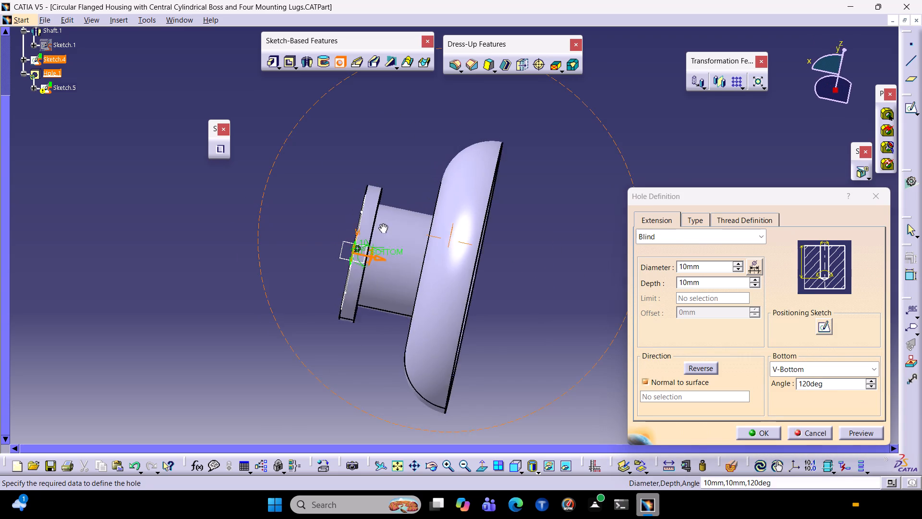
middle_click_drag(382, 223, 546, 247)
middle_click_drag(535, 261, 658, 259)
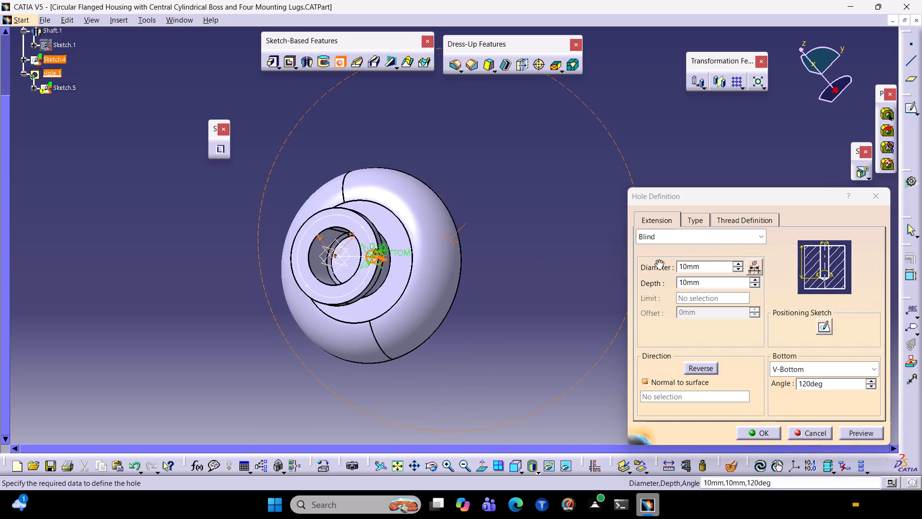
middle_click_drag(658, 259, 622, 244)
middle_click_drag(570, 289, 619, 241)
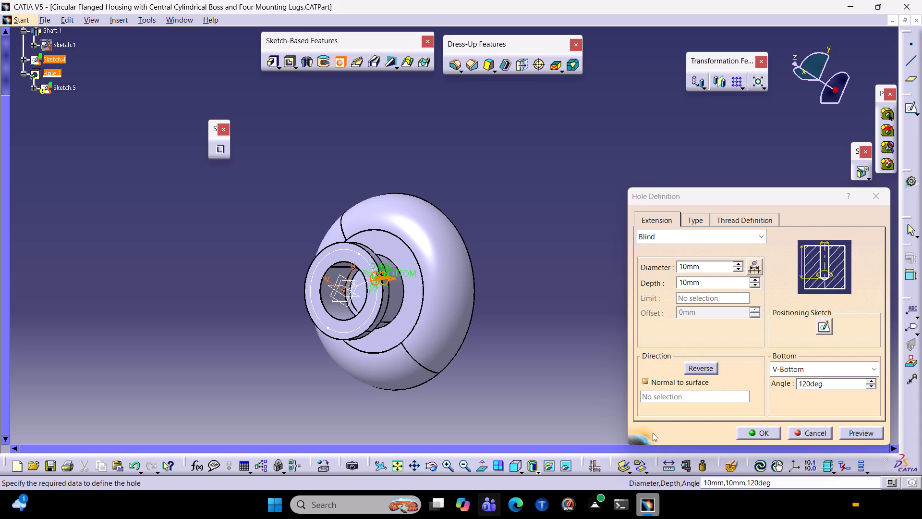
scroll(653, 433, "up", 1)
middle_click_drag(419, 232, 528, 225)
right_click_drag(419, 231, 528, 225)
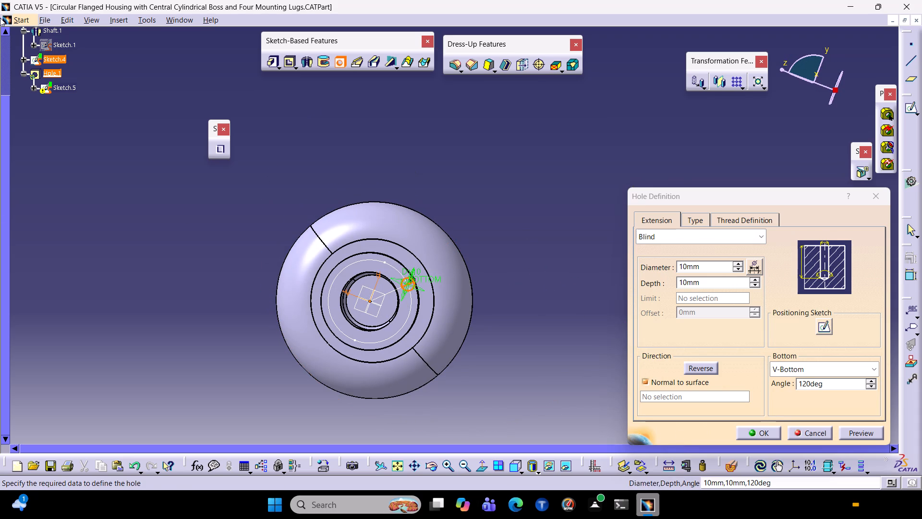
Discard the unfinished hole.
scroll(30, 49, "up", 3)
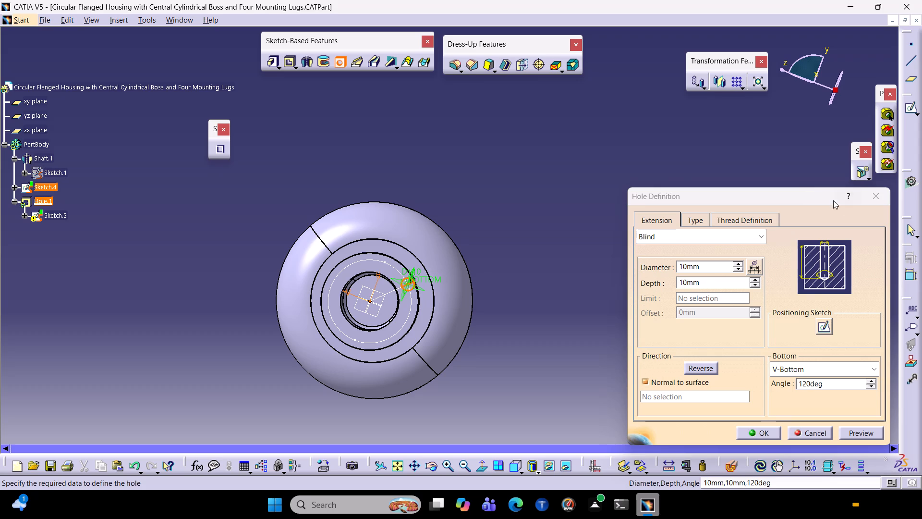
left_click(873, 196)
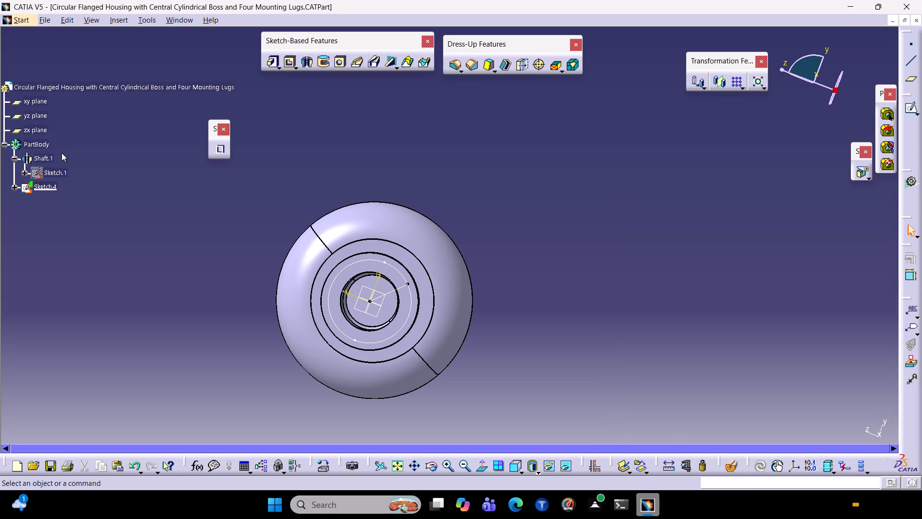
In the shaft's profile sketch, draw a horizontal line about 17.2 mm above the axis across the end wall and trim its overhang.
double_click(54, 173)
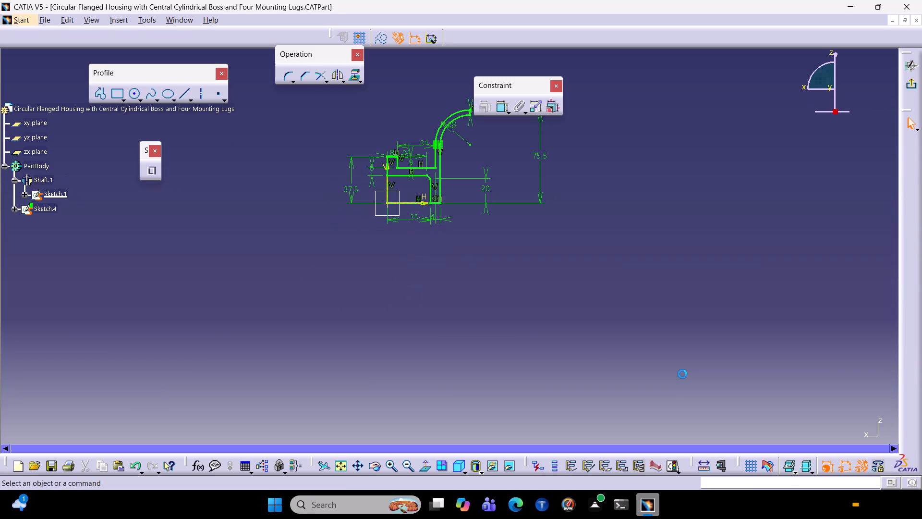
middle_click_drag(464, 205, 482, 154)
right_click(464, 204)
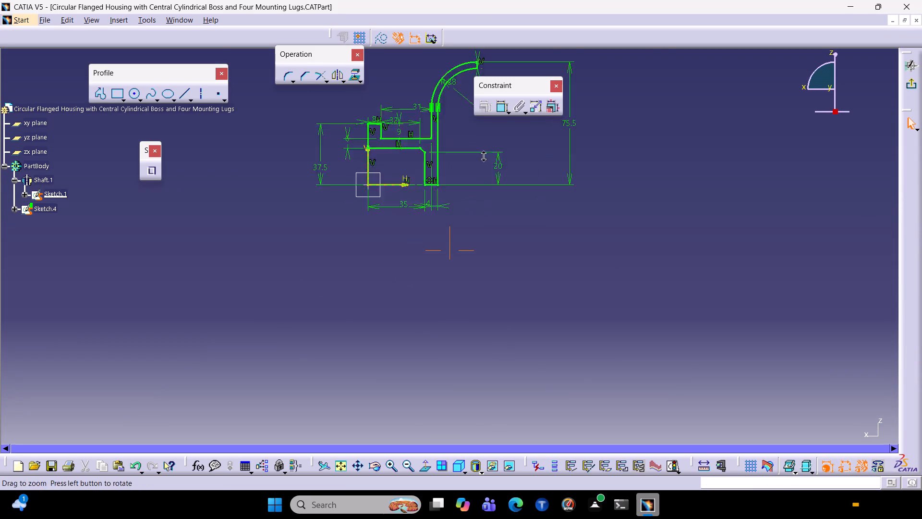
middle_click_drag(482, 154, 503, 119)
middle_click_drag(479, 190, 498, 401)
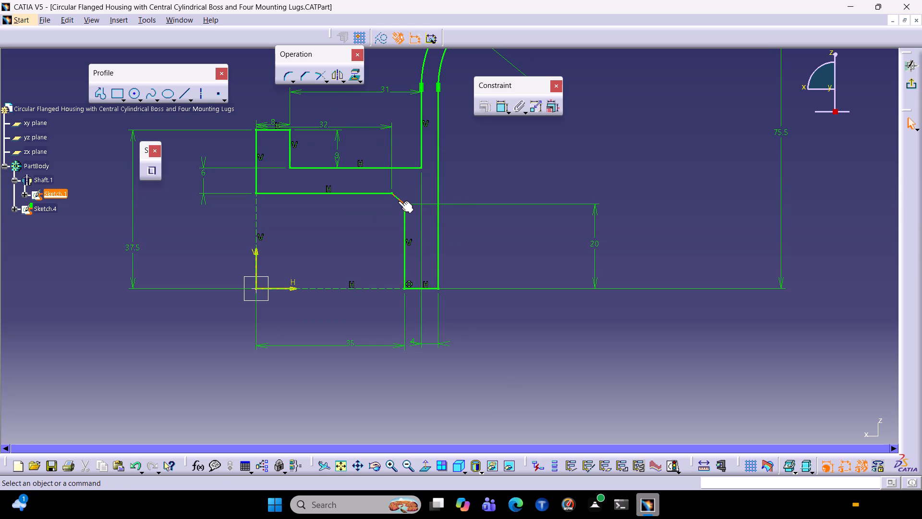
left_click(107, 92)
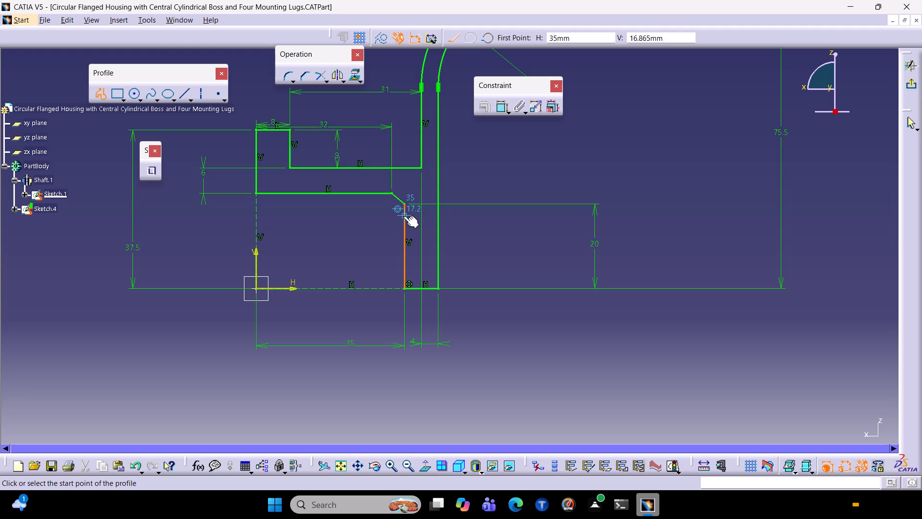
left_click(403, 215)
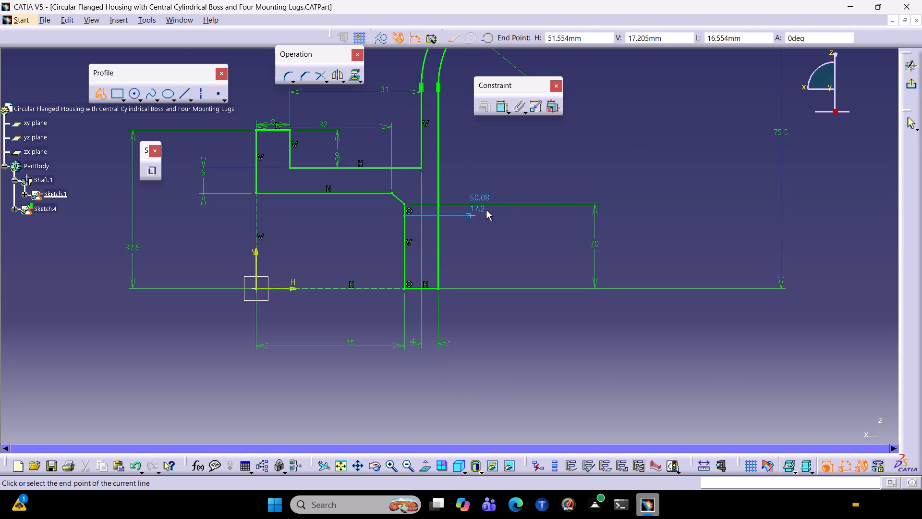
left_click(515, 213)
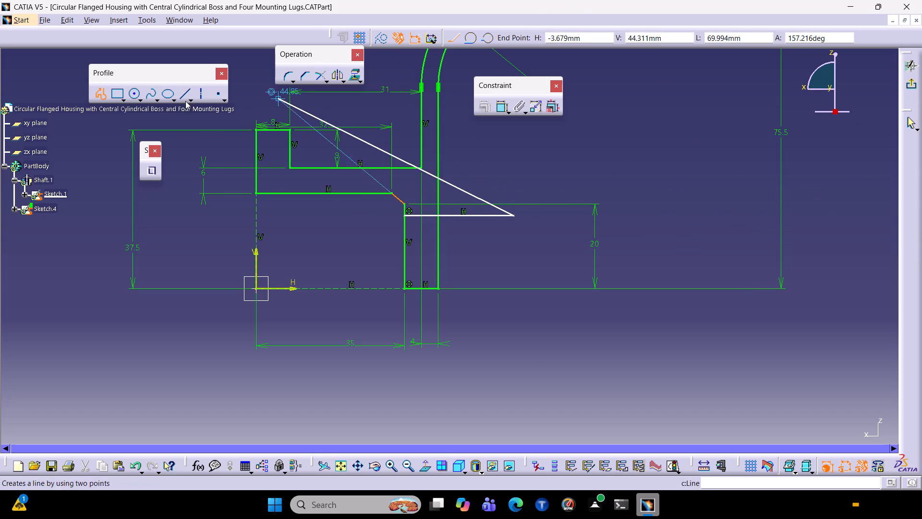
left_click(327, 78)
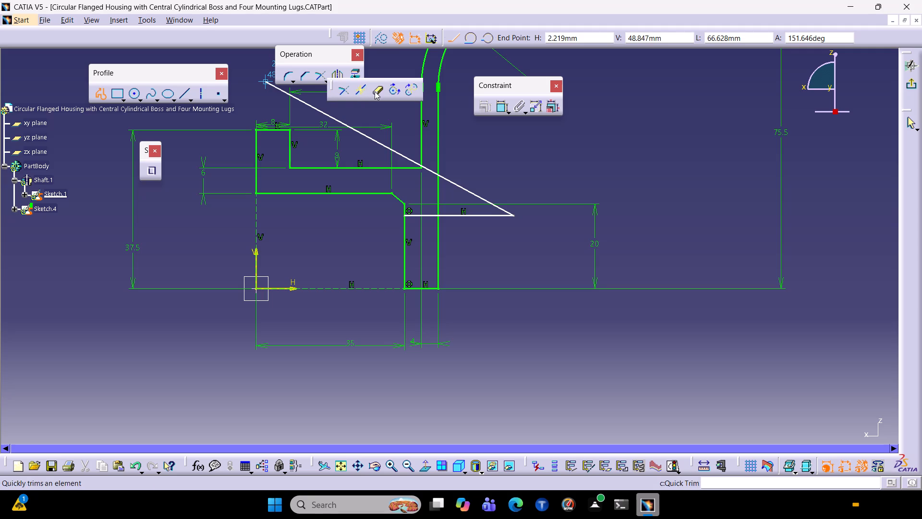
left_click(376, 90)
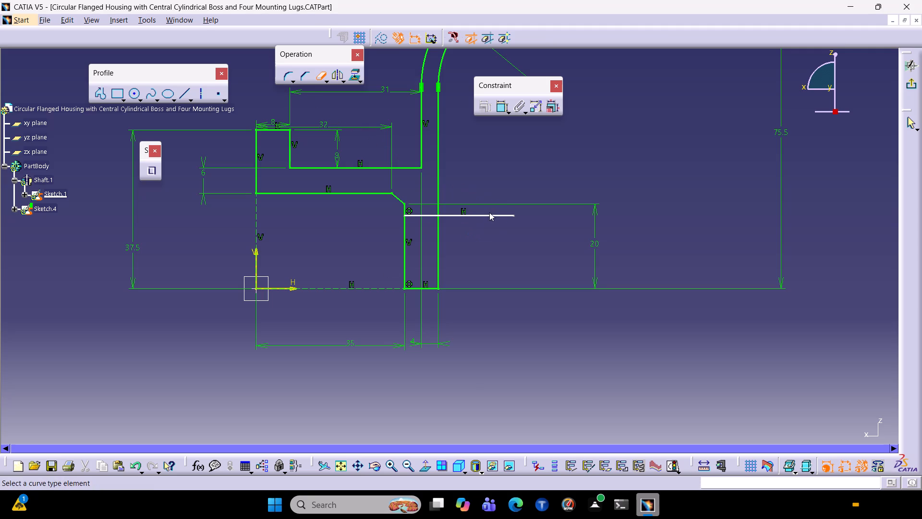
left_click(481, 215)
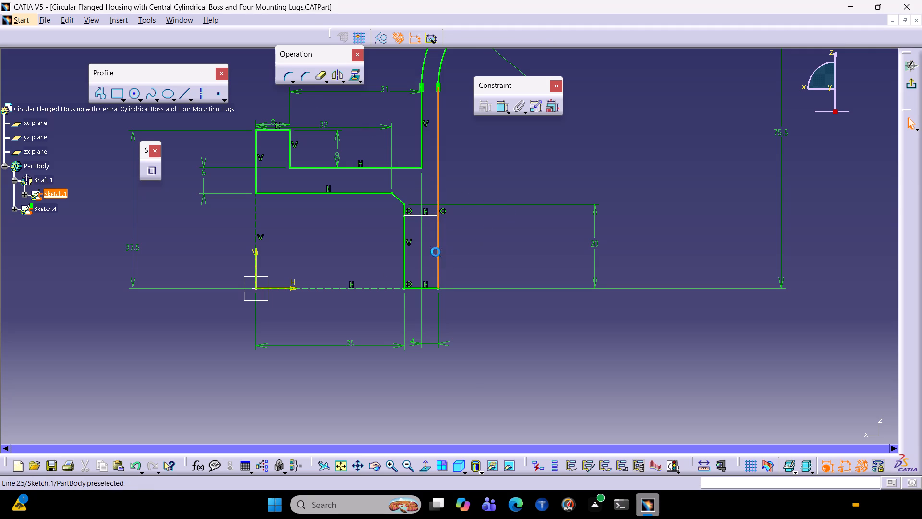
Trim off the wall's vertical edges and axis edge below the horizontal line, converting the length to a distance, and exit the sketch.
left_click(436, 252)
left_click(624, 145)
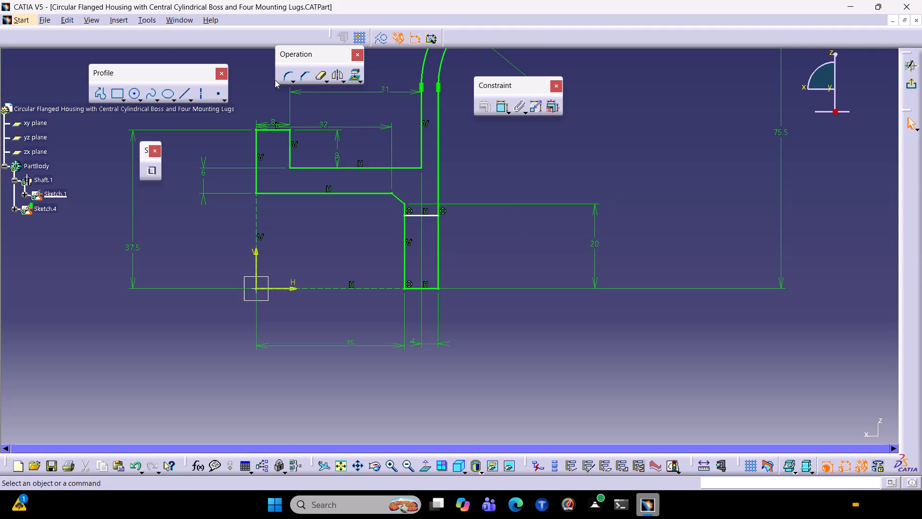
double_click(320, 76)
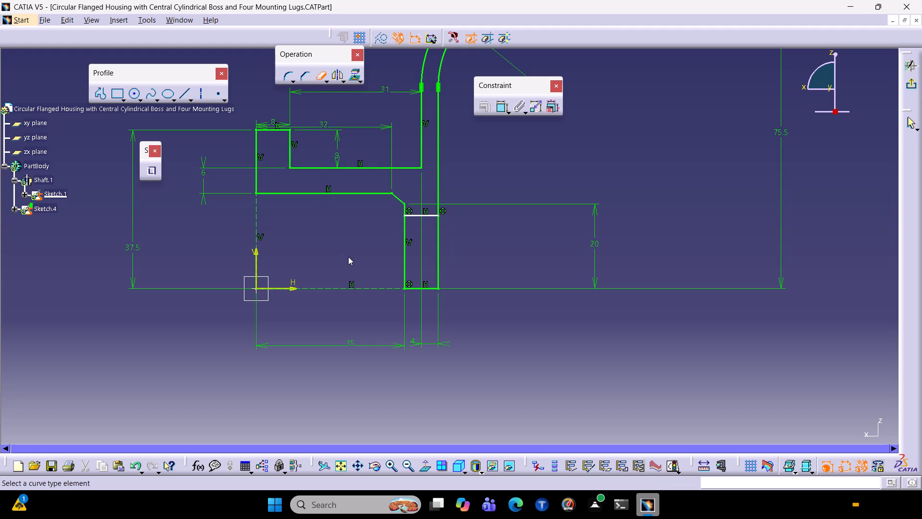
left_click(440, 243)
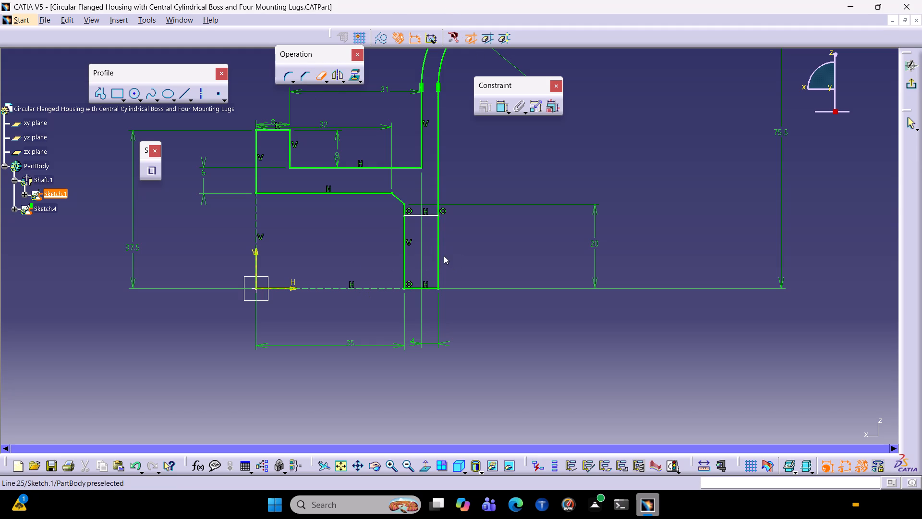
left_click(436, 257)
left_click(440, 255)
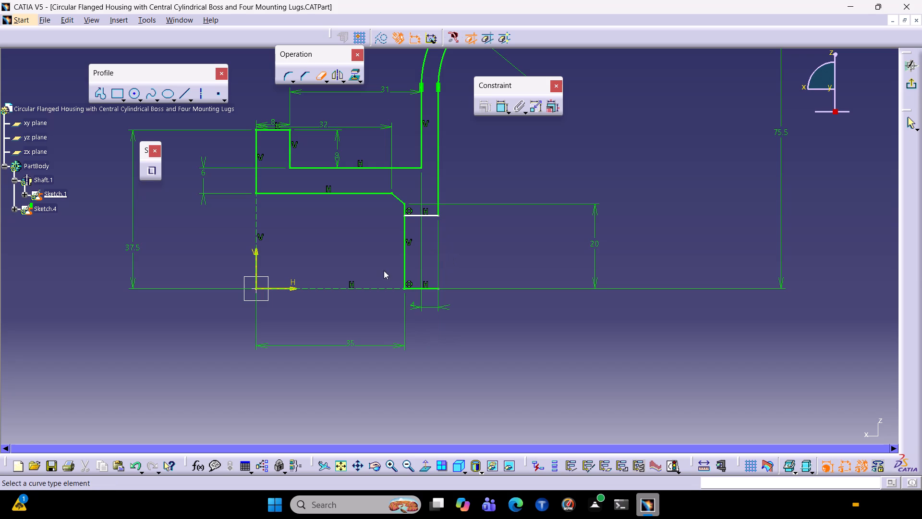
left_click(406, 252)
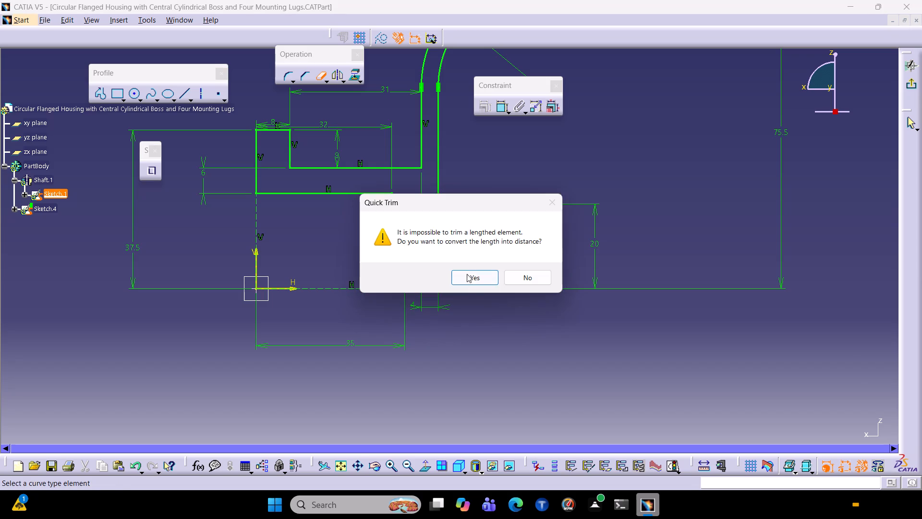
left_click(467, 272)
left_click(416, 288)
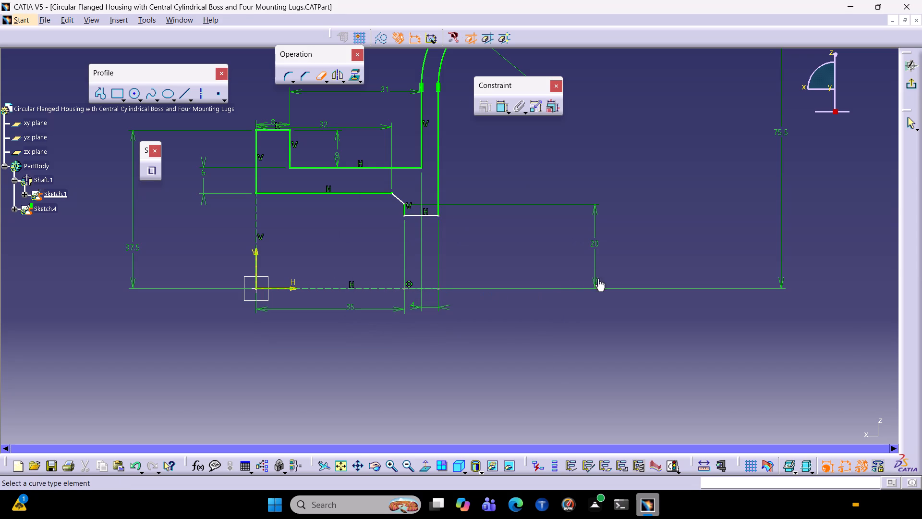
left_click(904, 82)
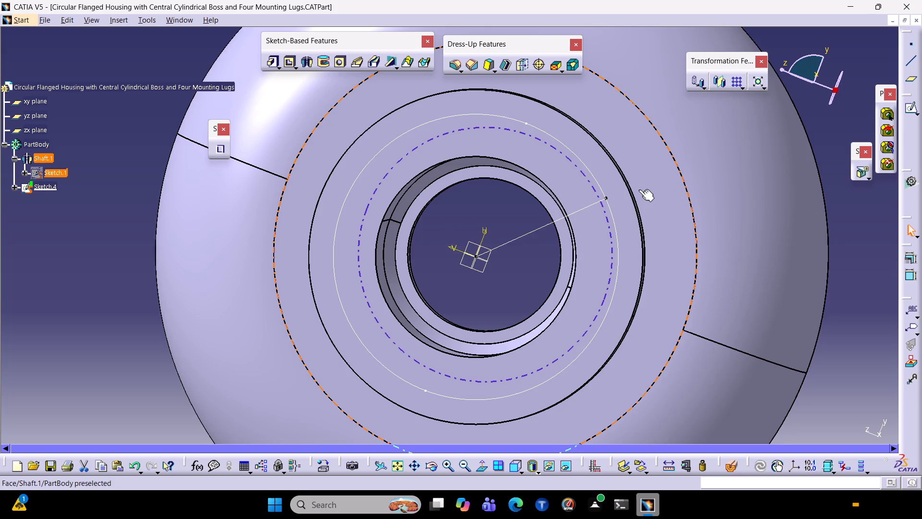
Reopen the shaft's profile sketch and delete the horizontal line closing the lower end of the wall.
middle_click_drag(638, 189, 541, 144)
right_click_drag(638, 188, 541, 144)
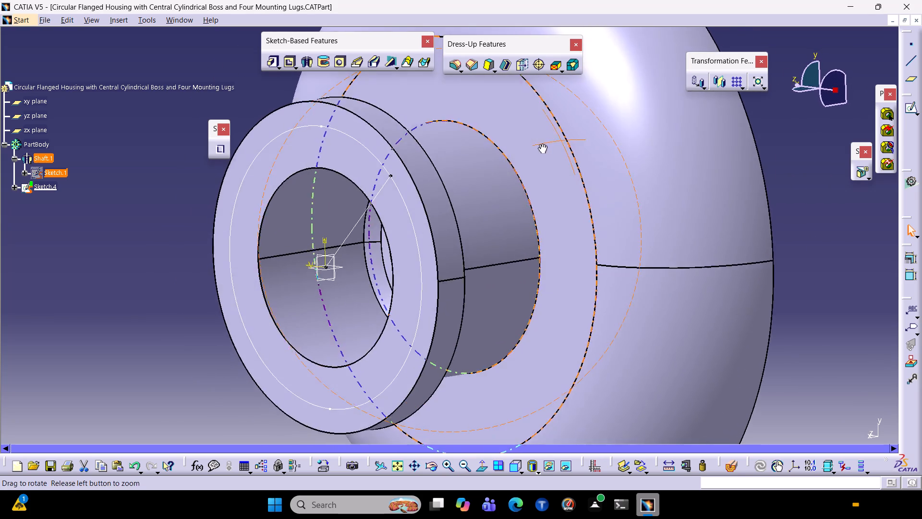
right_click_drag(541, 144, 540, 89)
middle_click_drag(541, 144, 540, 89)
right_click_drag(540, 89, 534, 105)
middle_click_drag(540, 89, 534, 105)
right_click(534, 105)
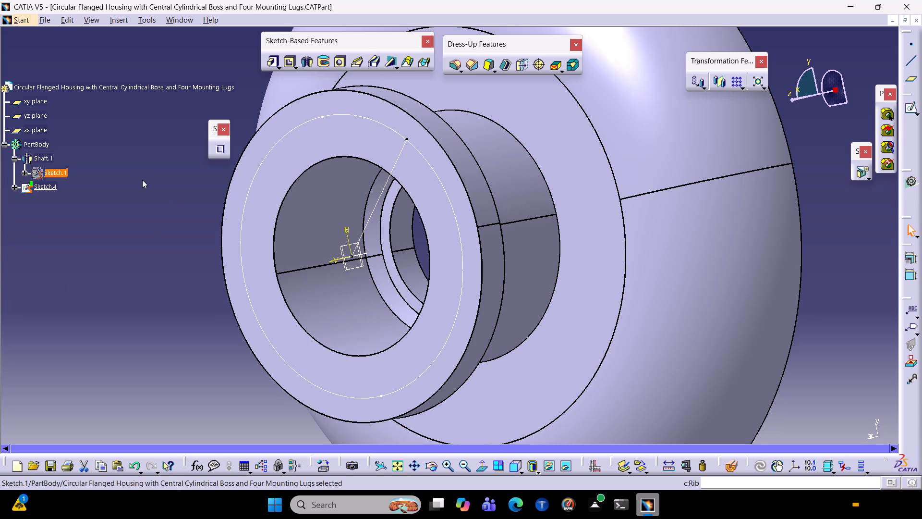
double_click(49, 167)
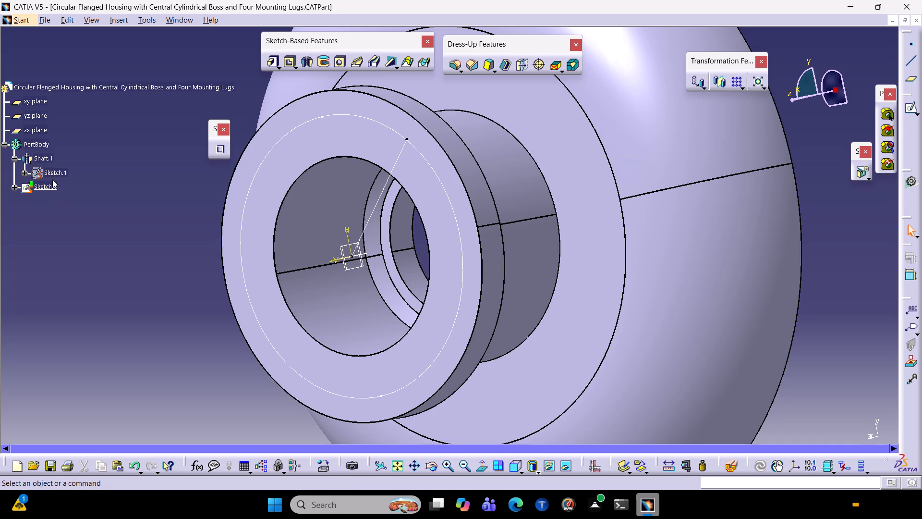
left_click(54, 167)
double_click(55, 170)
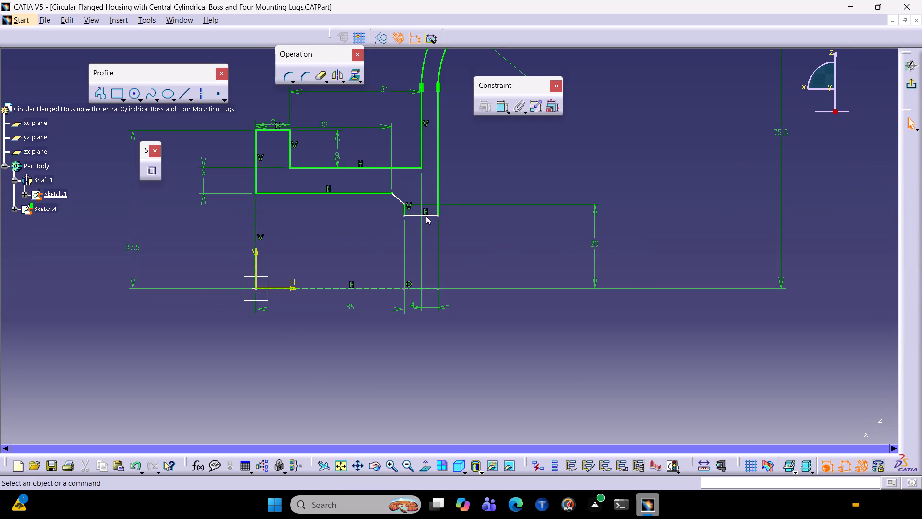
left_click(417, 214)
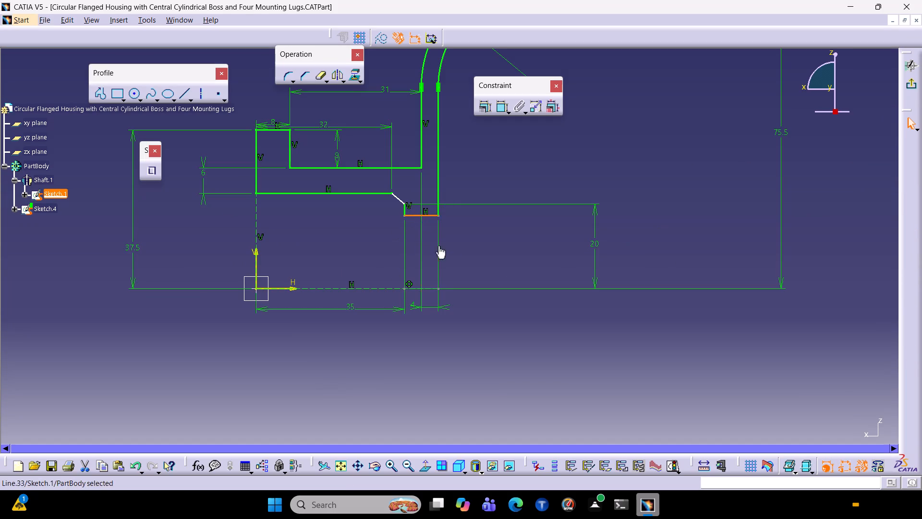
key("Delete")
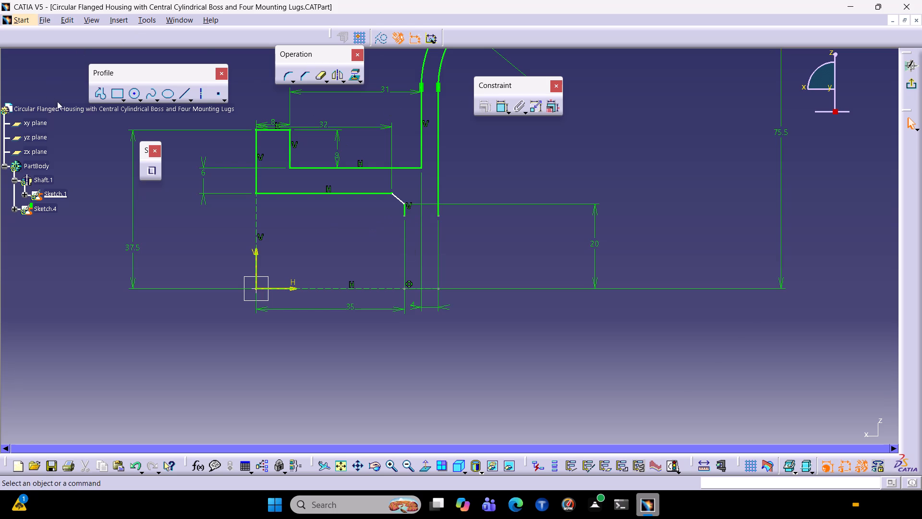
Draw a horizontal line from the slanted edge's lower end, at 20 mm height, and trim it at the wall's outer vertical edge.
left_click(96, 91)
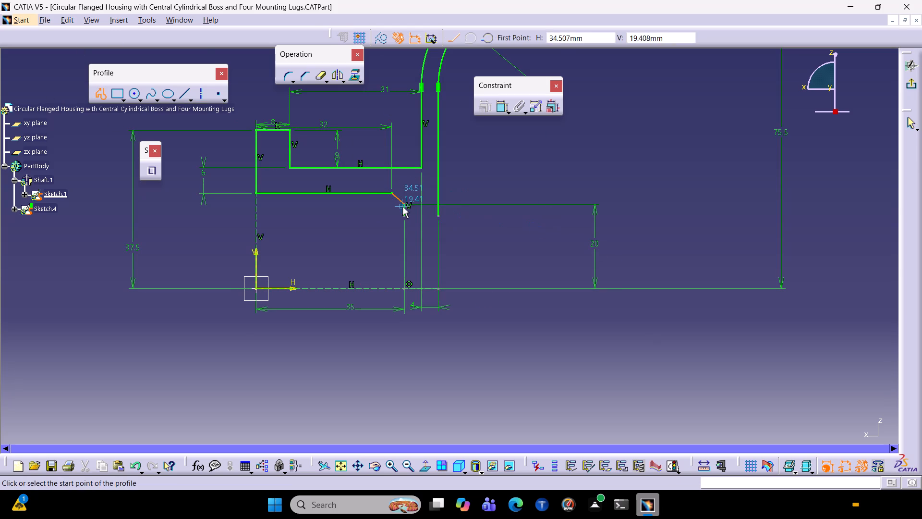
left_click(406, 205)
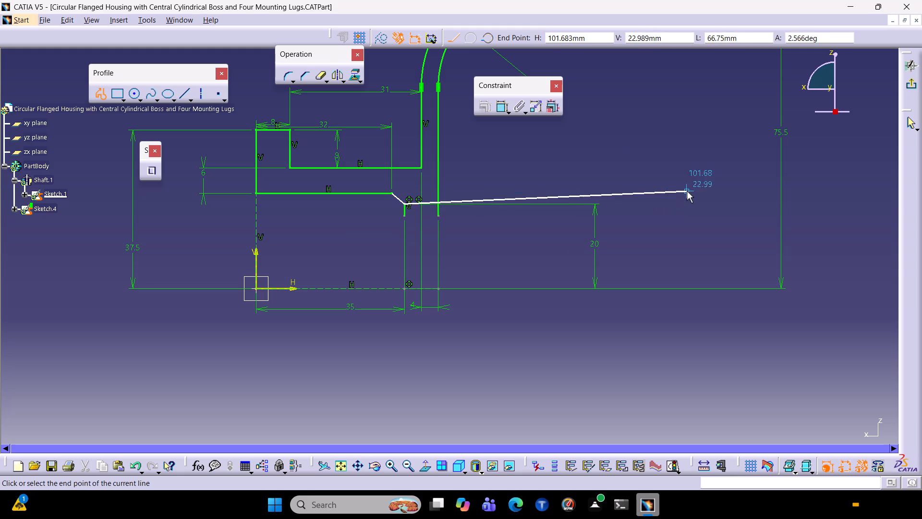
left_click(692, 205)
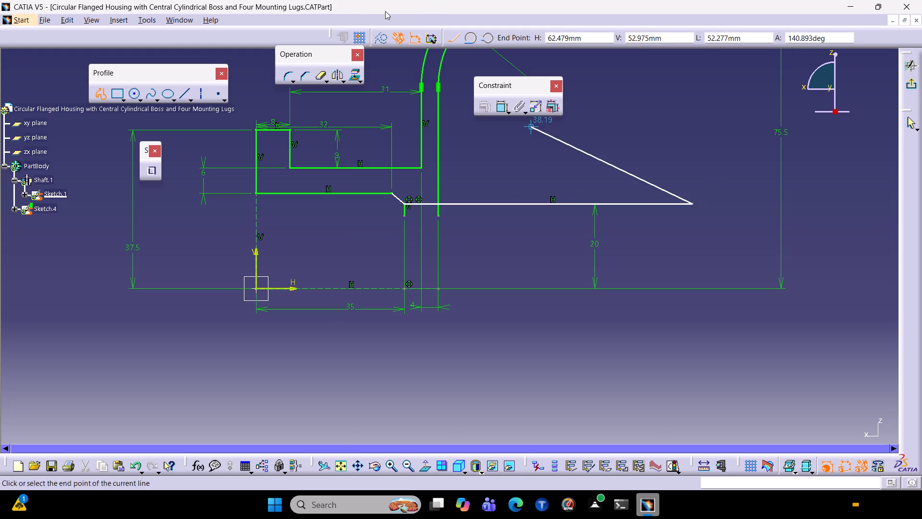
left_click(318, 80)
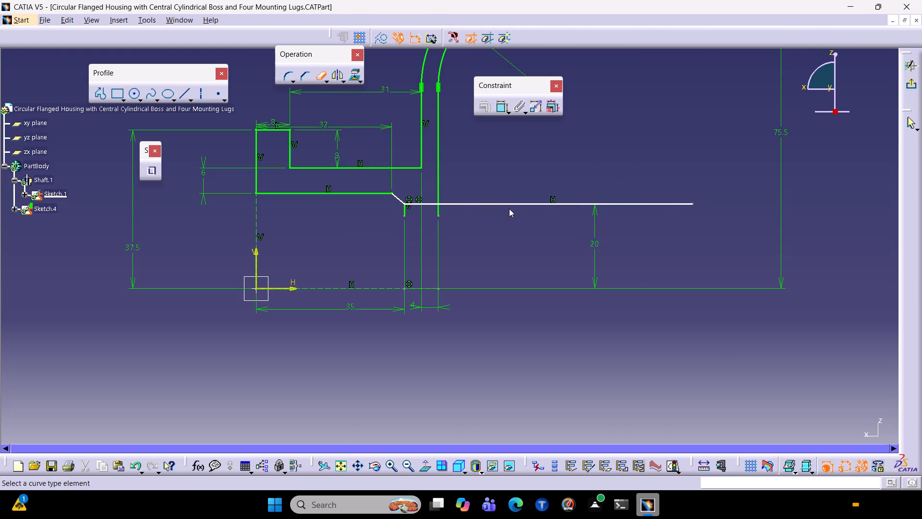
left_click(522, 204)
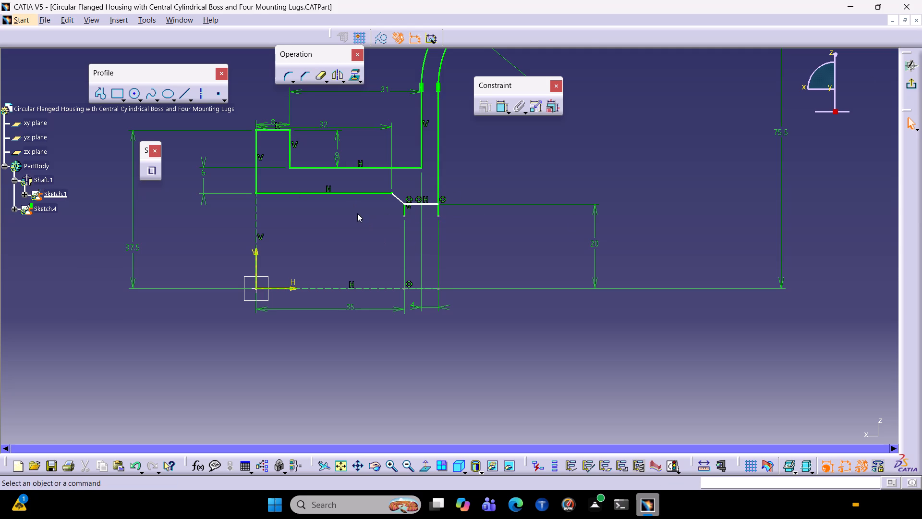
Trim off the two short vertical stubs below the 20 mm line and exit the sketch to update the shaft.
double_click(315, 81)
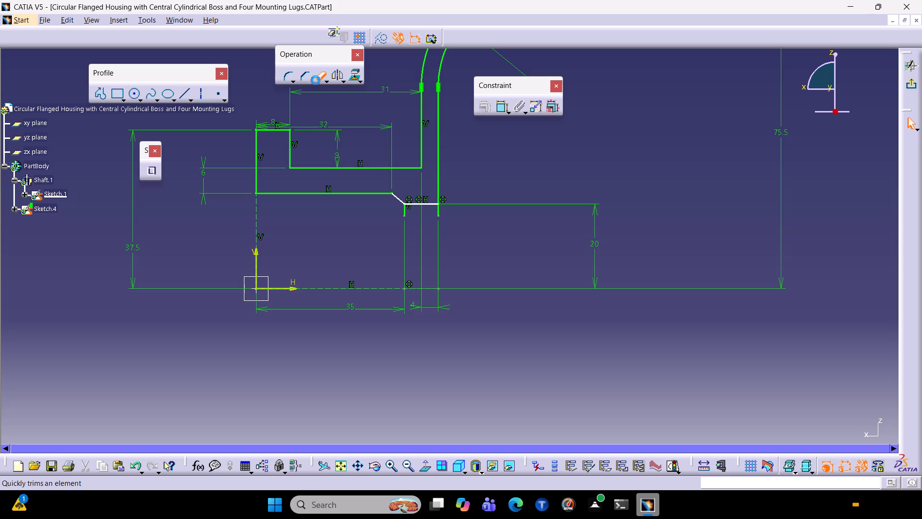
left_click(403, 213)
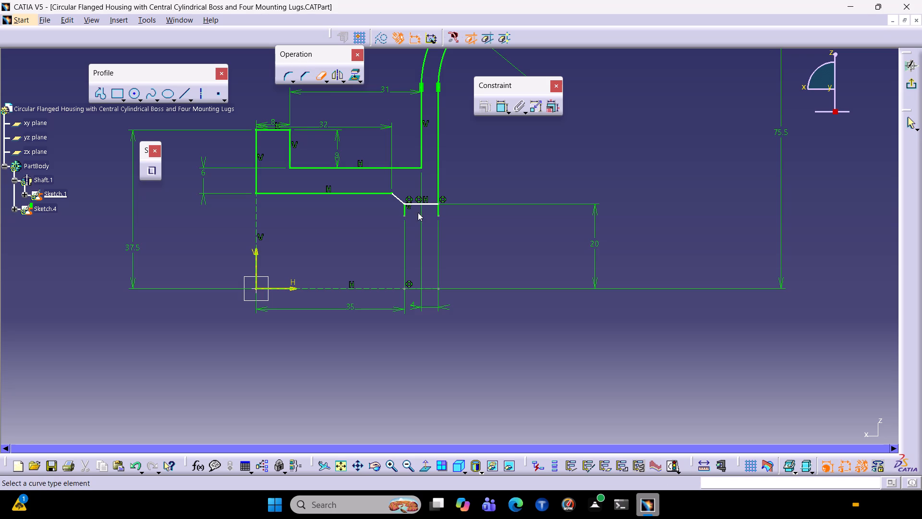
left_click(405, 211)
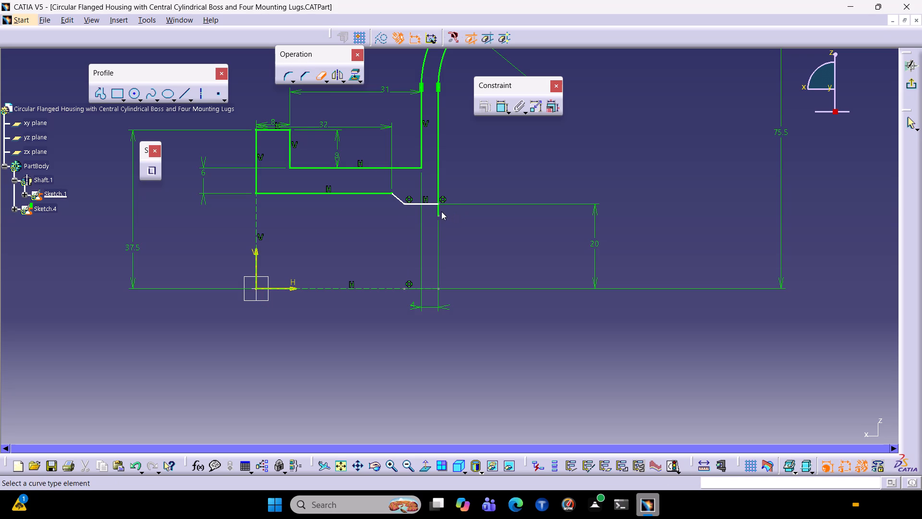
left_click(437, 210)
left_click(914, 87)
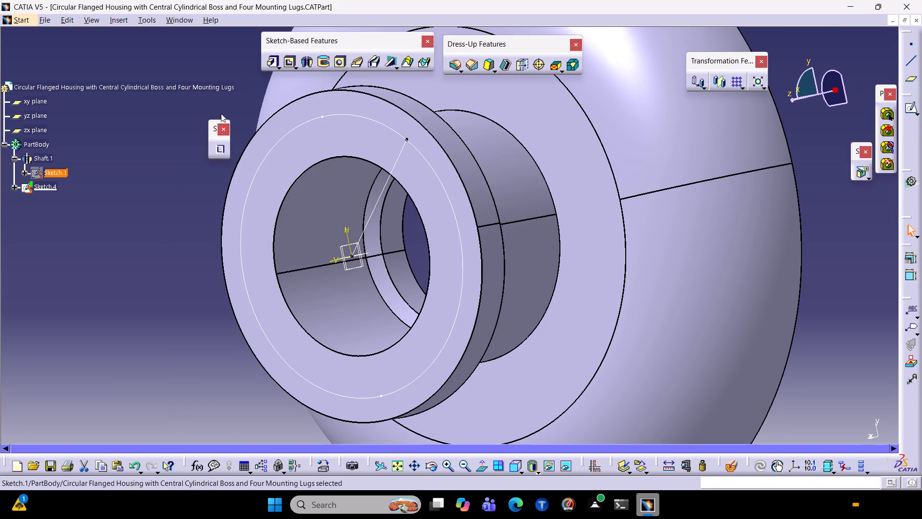
middle_click_drag(828, 284, 828, 284, "ctrl")
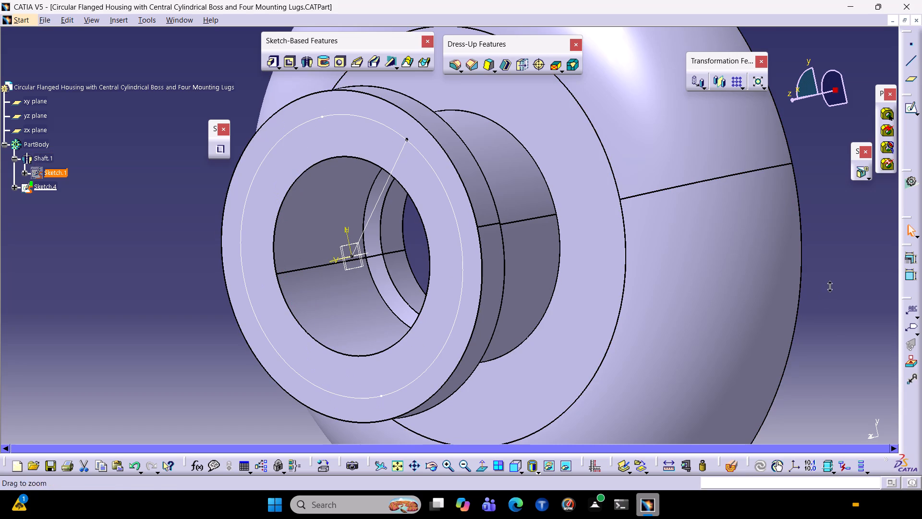
middle_click_drag(828, 284, 806, 316, "ctrl")
middle_click_drag(705, 294, 879, 227)
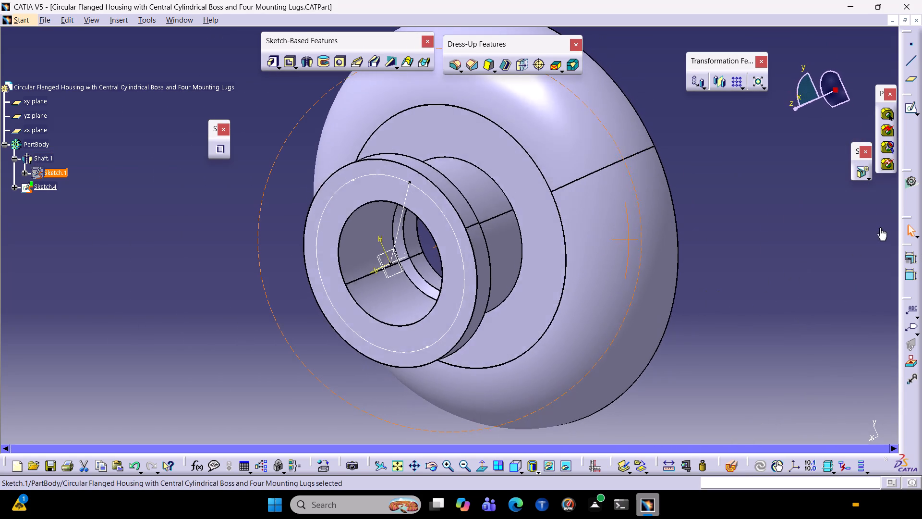
Examine the updated housing's through-bore, boss and end flange from the front and from several oblique angles.
middle_click_drag(879, 227, 695, 226)
middle_click_drag(705, 241, 825, 213)
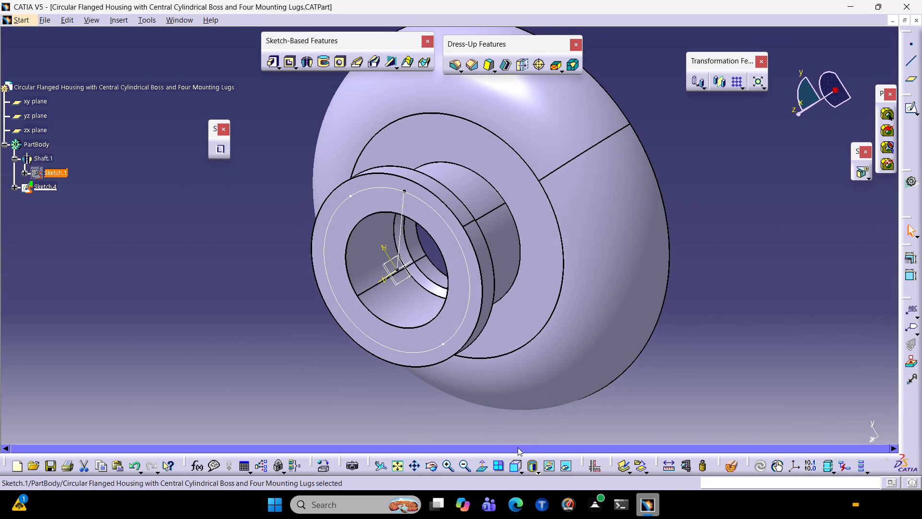
left_click(513, 462)
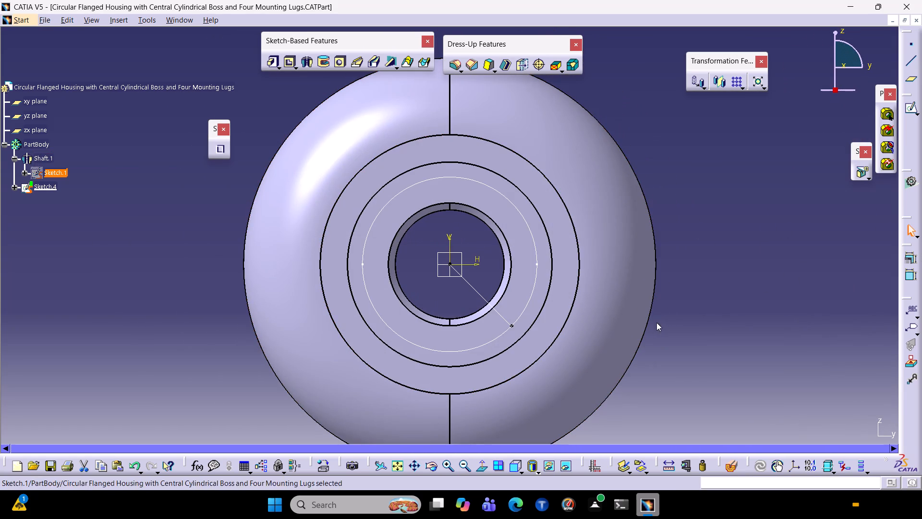
middle_click_drag(678, 315, 651, 331)
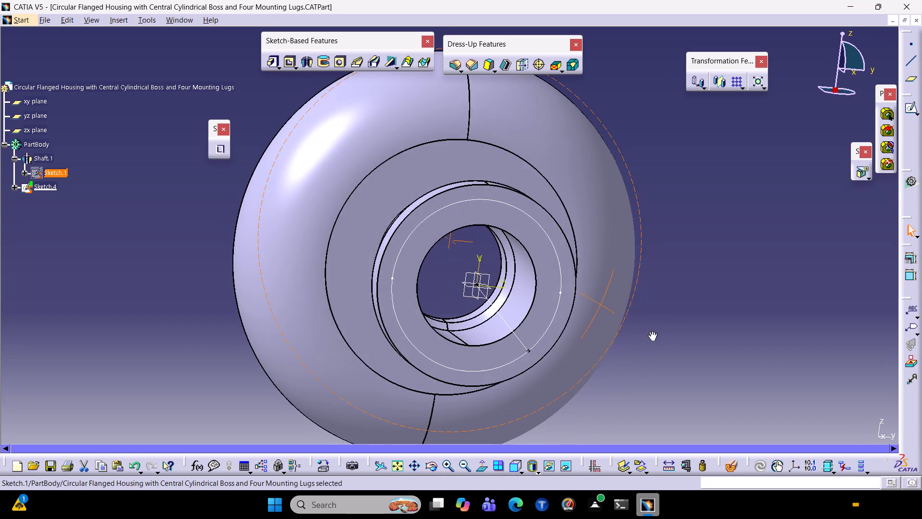
middle_click_drag(651, 331, 636, 309)
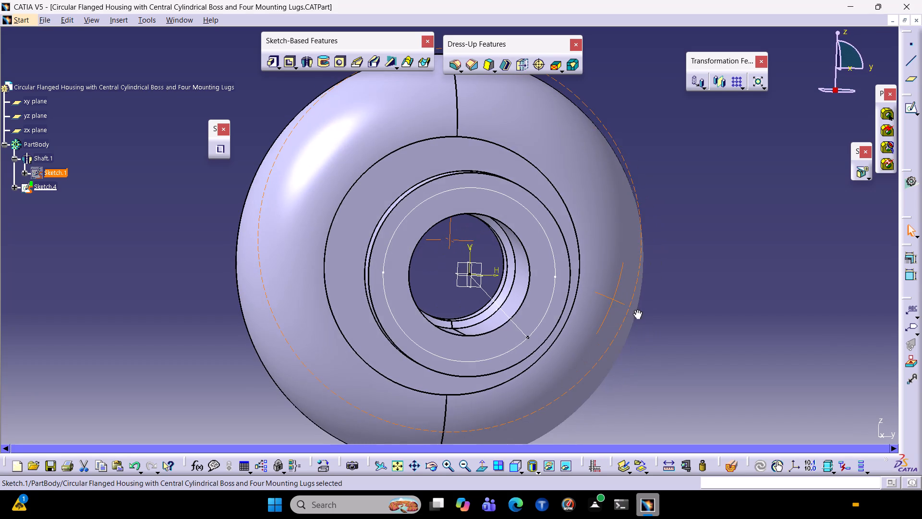
middle_click_drag(636, 309, 599, 289)
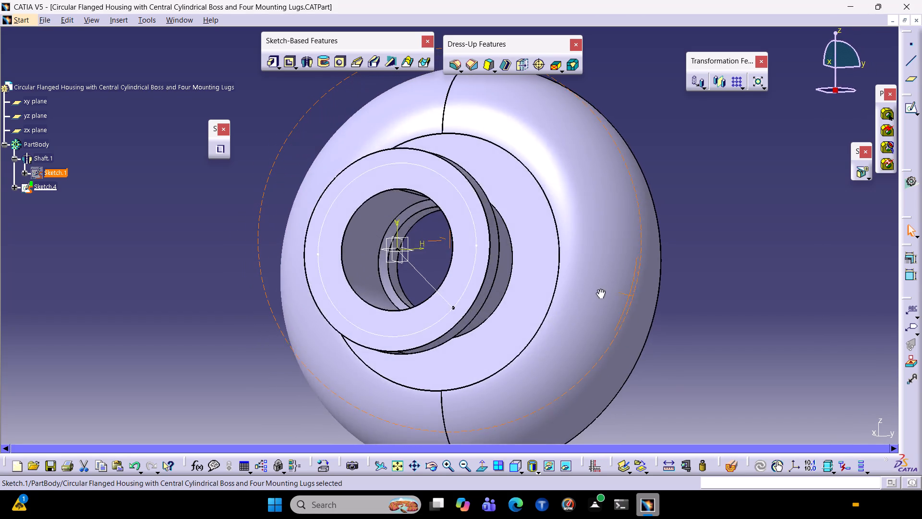
middle_click_drag(599, 289, 626, 312)
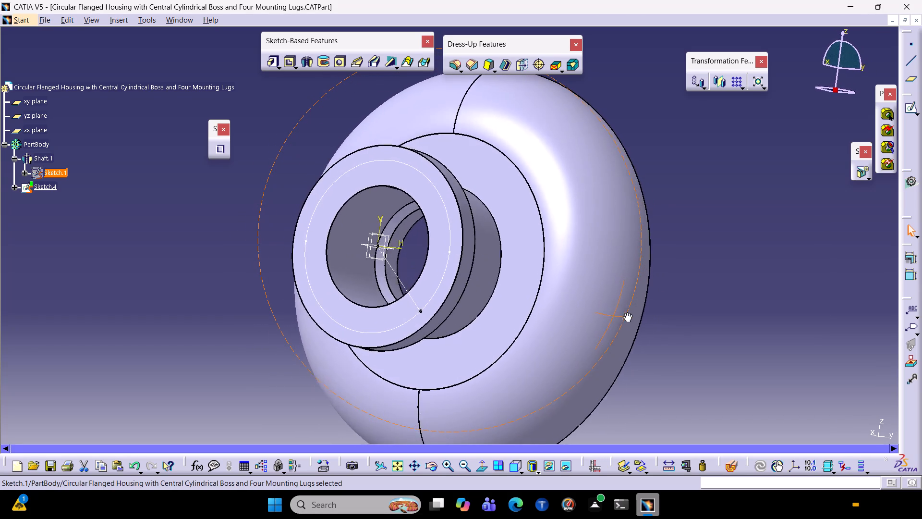
middle_click_drag(626, 312, 635, 312)
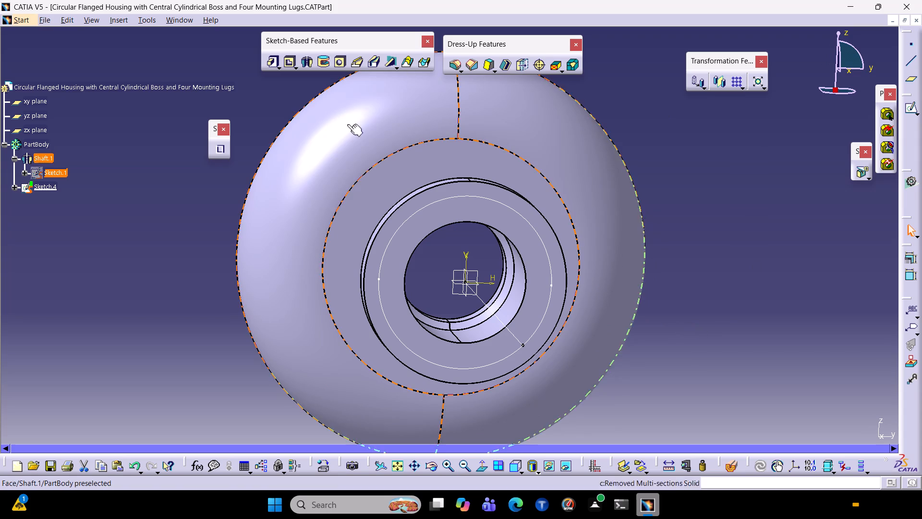
scroll(753, 261, "down", 1)
middle_click_drag(753, 262, 602, 253, "ctrl")
middle_click_drag(764, 274, 528, 279)
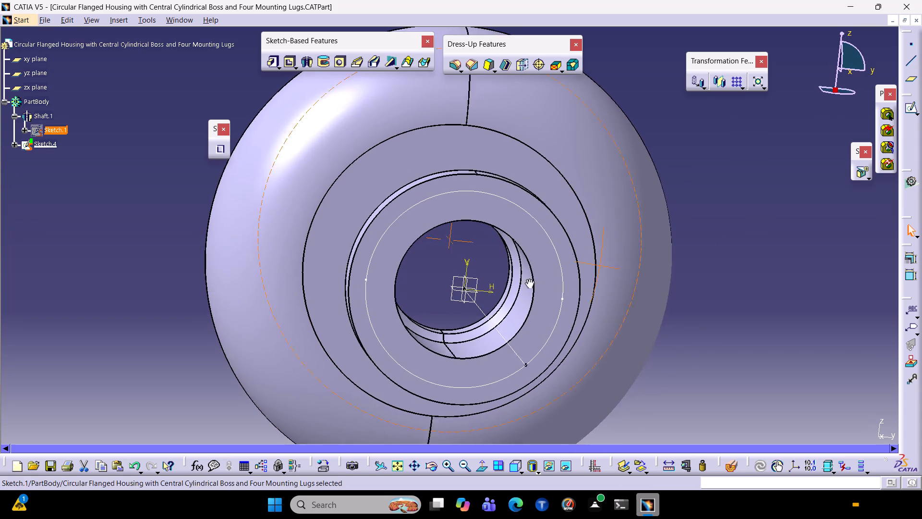
middle_click_drag(528, 279, 723, 263)
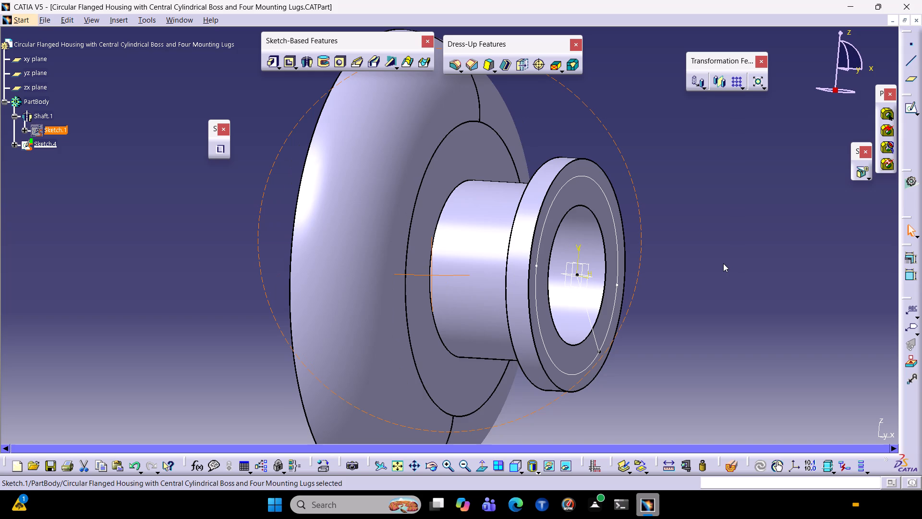
Reopen the shaft's profile sketch and check its solving status.
scroll(723, 263, "down", 1)
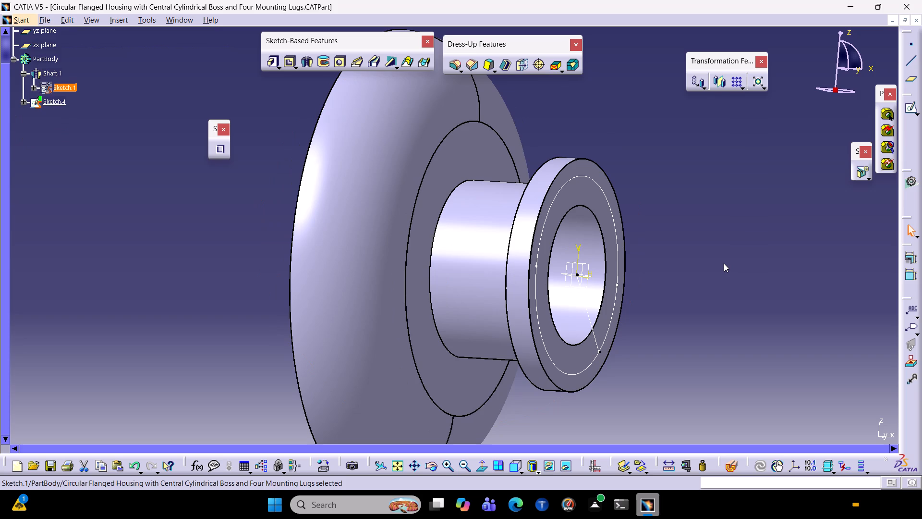
scroll(724, 263, "down", 2)
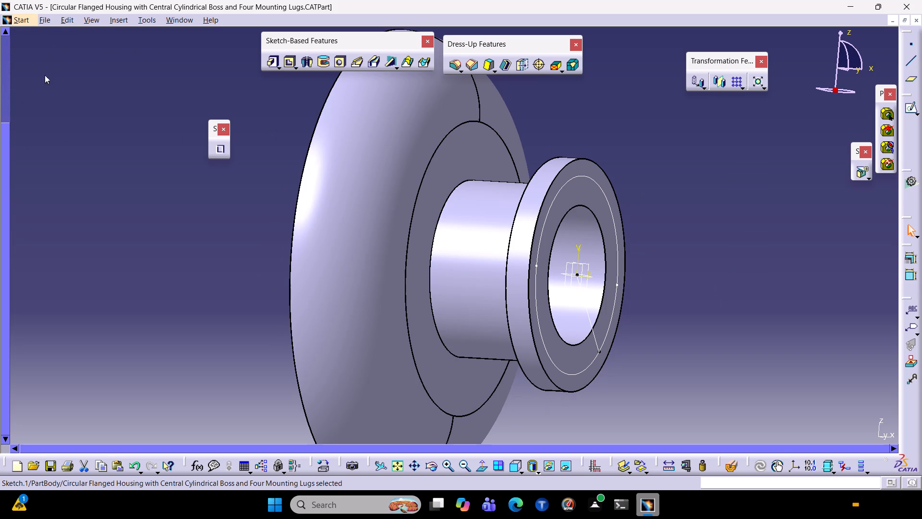
left_click_drag(7, 140, 11, 74)
double_click(51, 93)
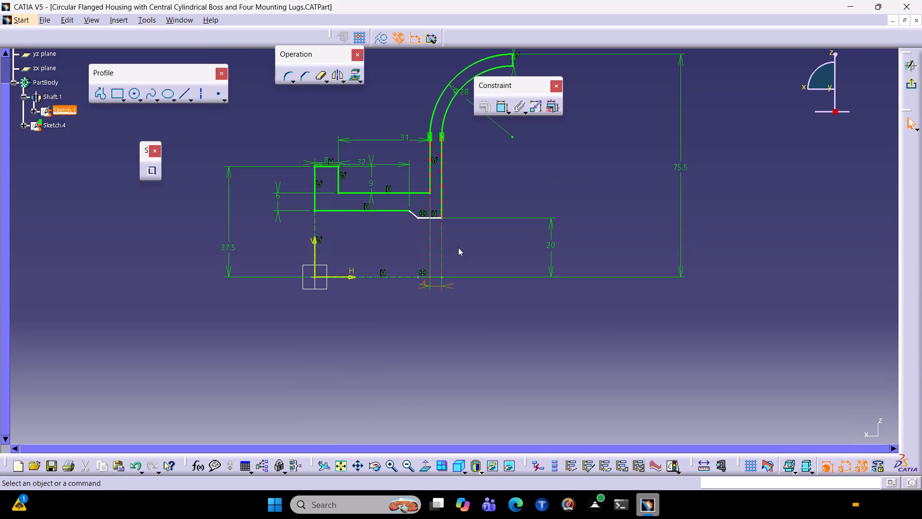
middle_click_drag(466, 247, 445, 310)
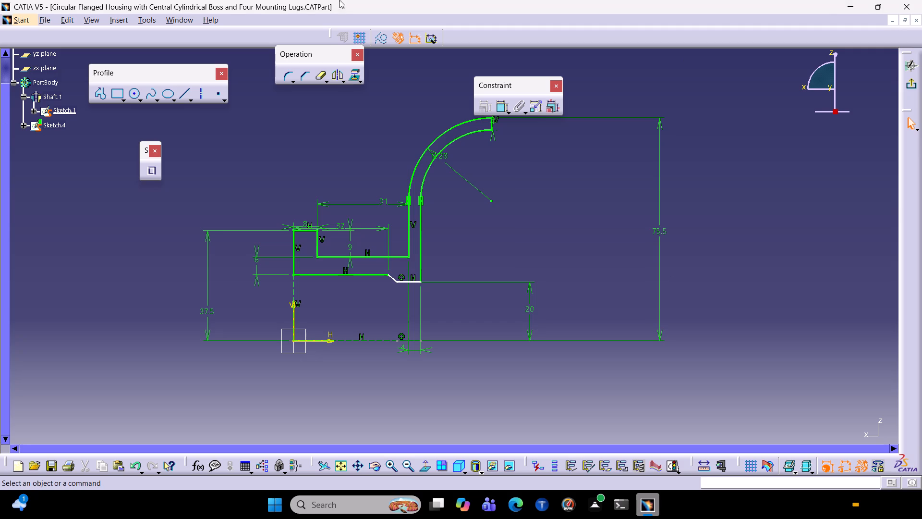
left_click(669, 463)
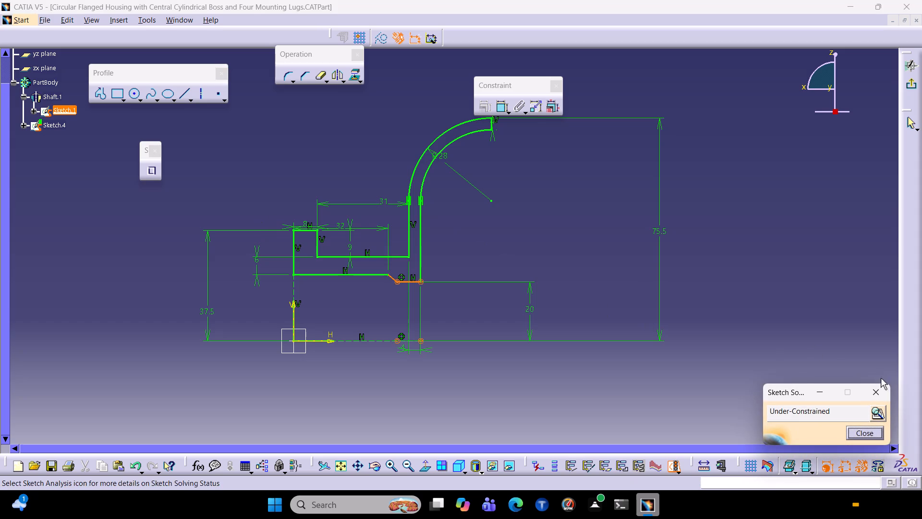
left_click(873, 387)
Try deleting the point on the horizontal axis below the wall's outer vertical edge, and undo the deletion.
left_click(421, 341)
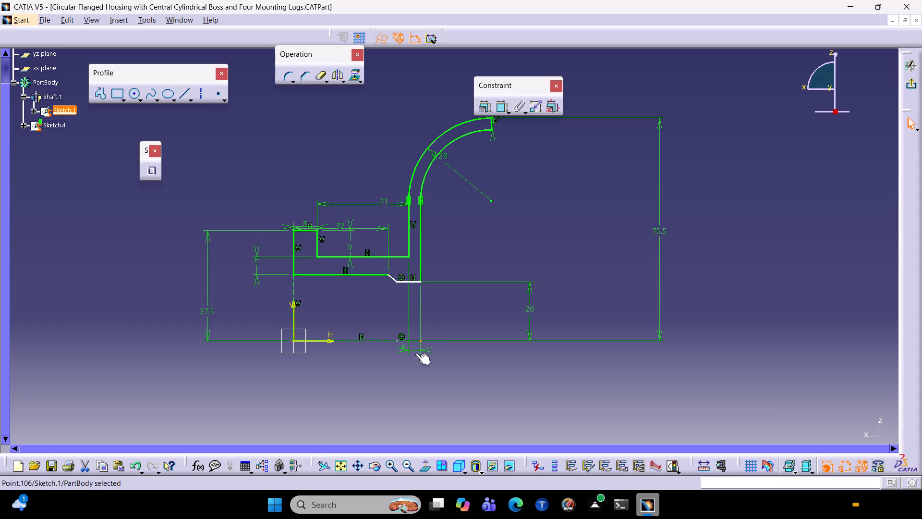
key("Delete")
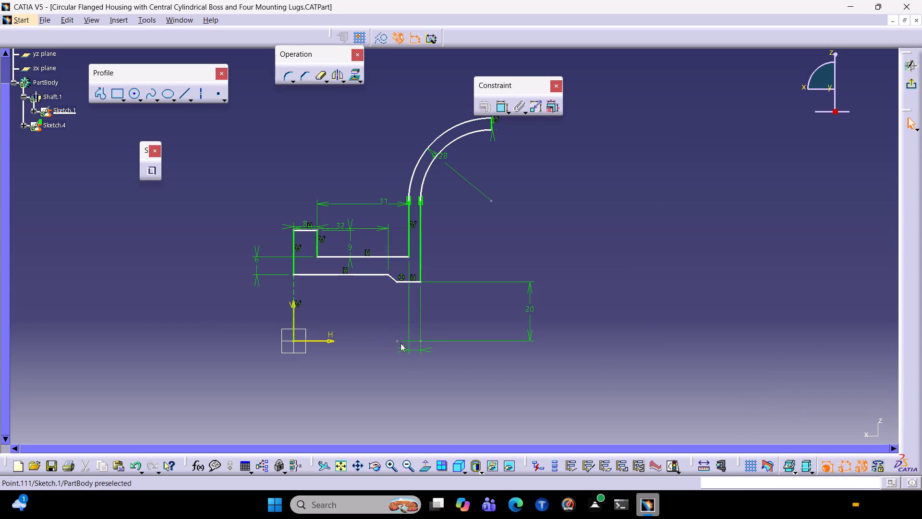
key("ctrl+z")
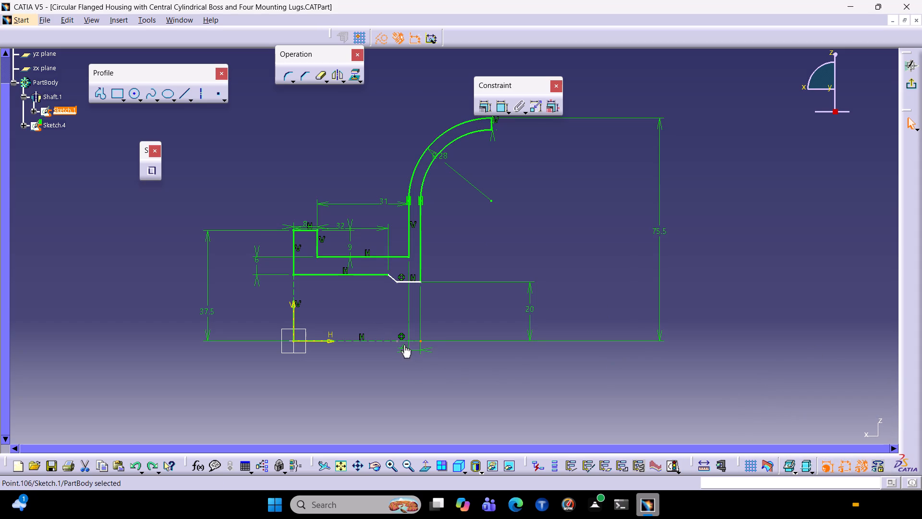
Select the point on the horizontal axis below the slanted edge's lower end.
left_click(397, 343)
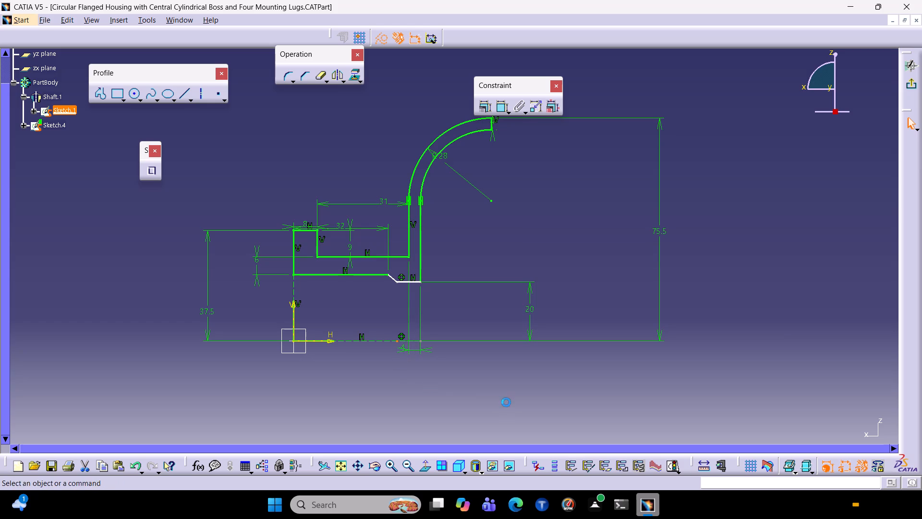
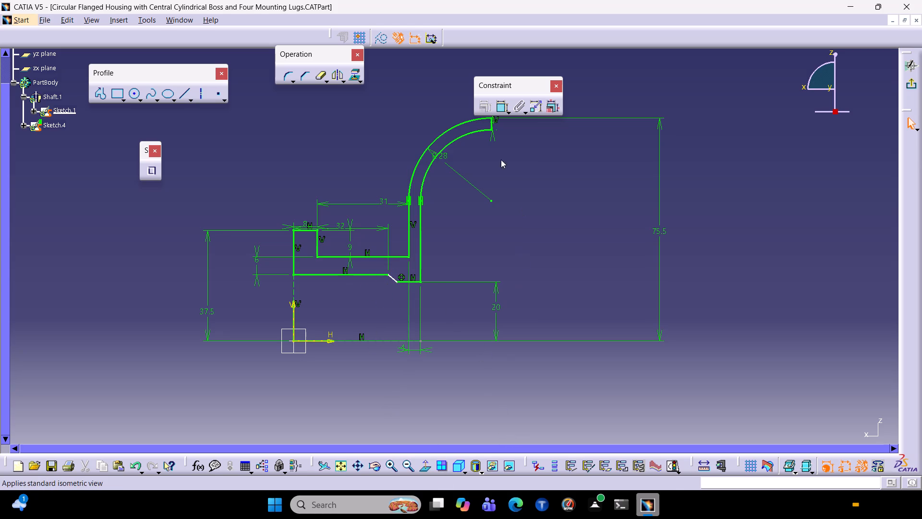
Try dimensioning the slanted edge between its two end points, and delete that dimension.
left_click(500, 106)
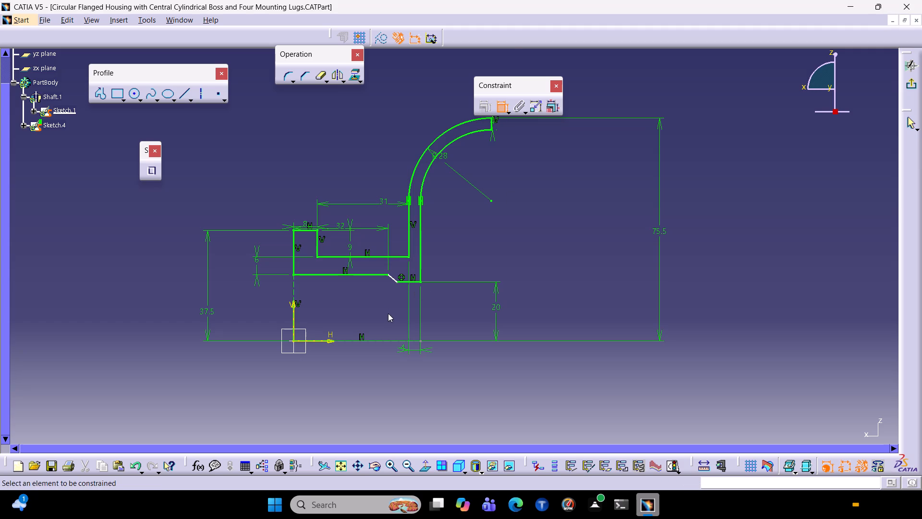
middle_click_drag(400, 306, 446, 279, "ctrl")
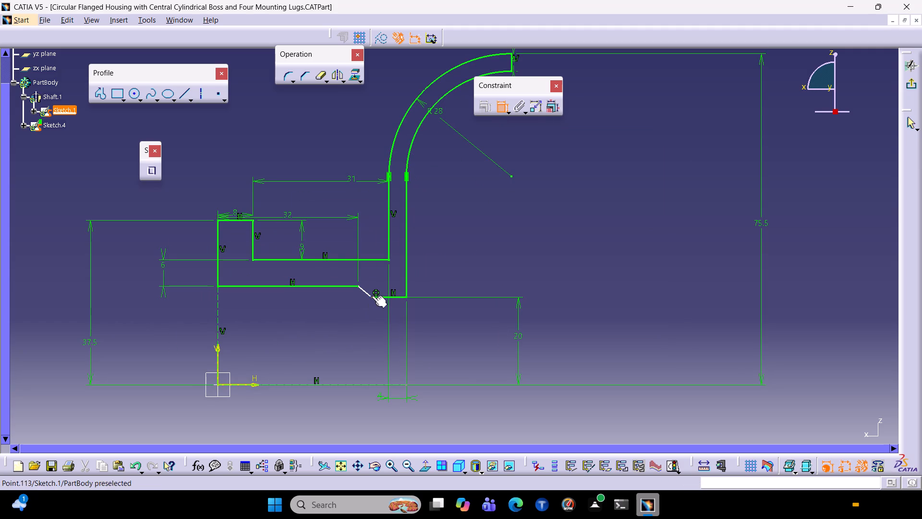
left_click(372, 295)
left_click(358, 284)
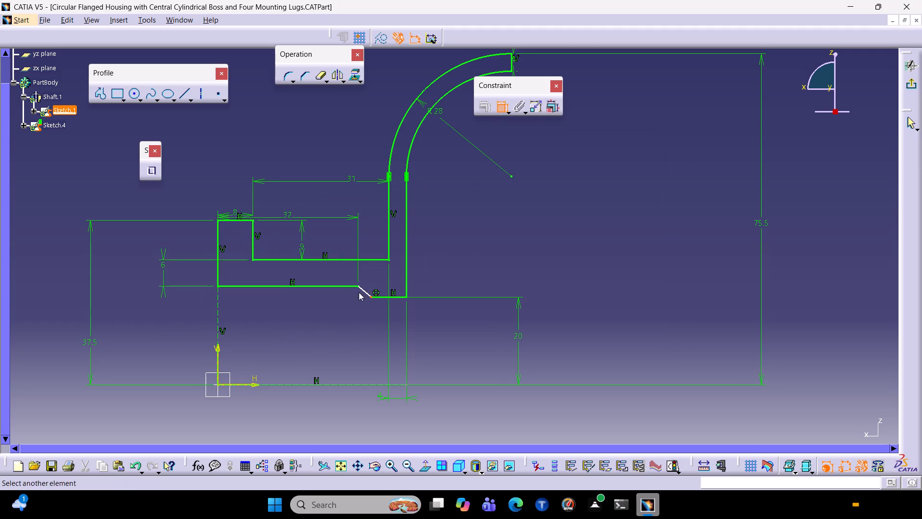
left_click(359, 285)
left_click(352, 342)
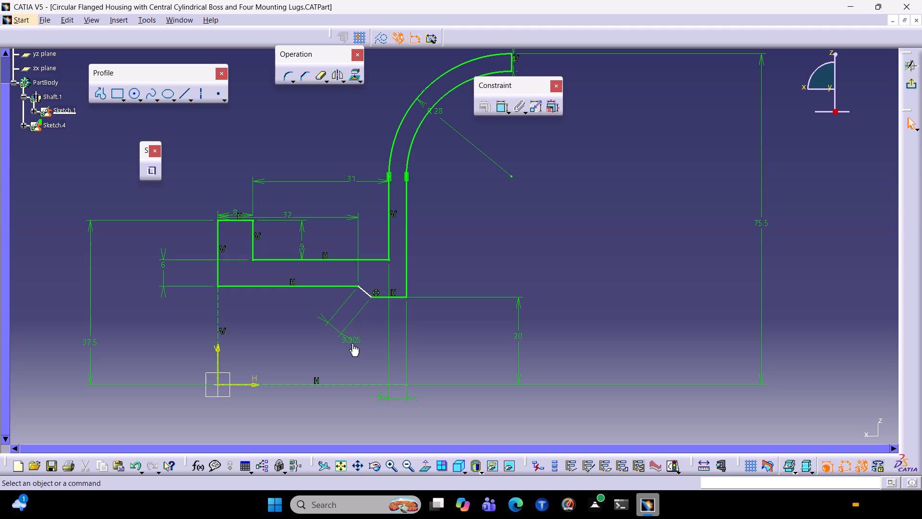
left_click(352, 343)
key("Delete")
Apply a coincidence constraint at the slanted edge's lower end, where it meets the short bottom edge.
left_click_drag(362, 289, 358, 287)
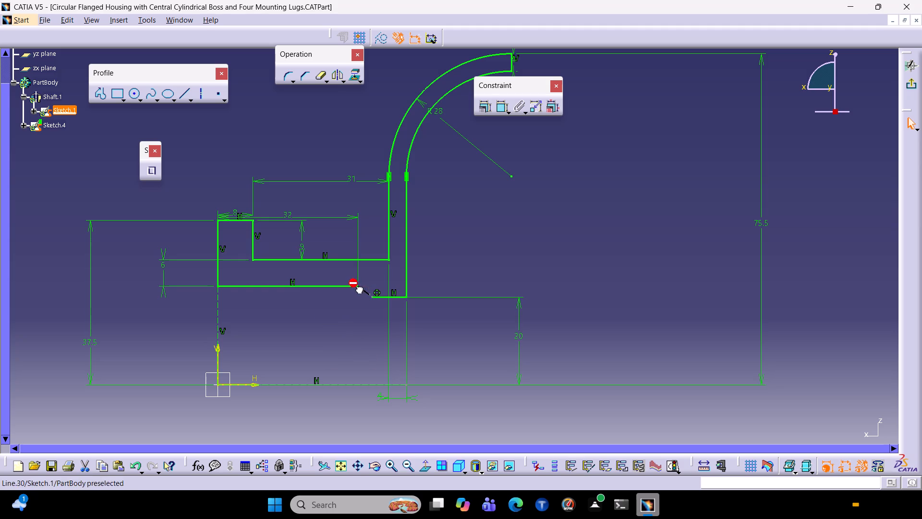
left_click_drag(358, 287, 357, 287)
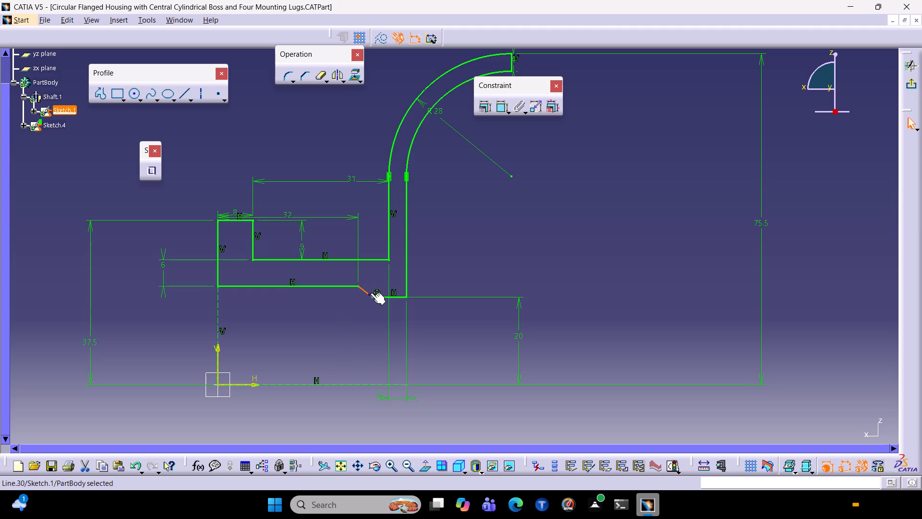
left_click(370, 293)
left_click(372, 299, "ctrl")
left_click(480, 108)
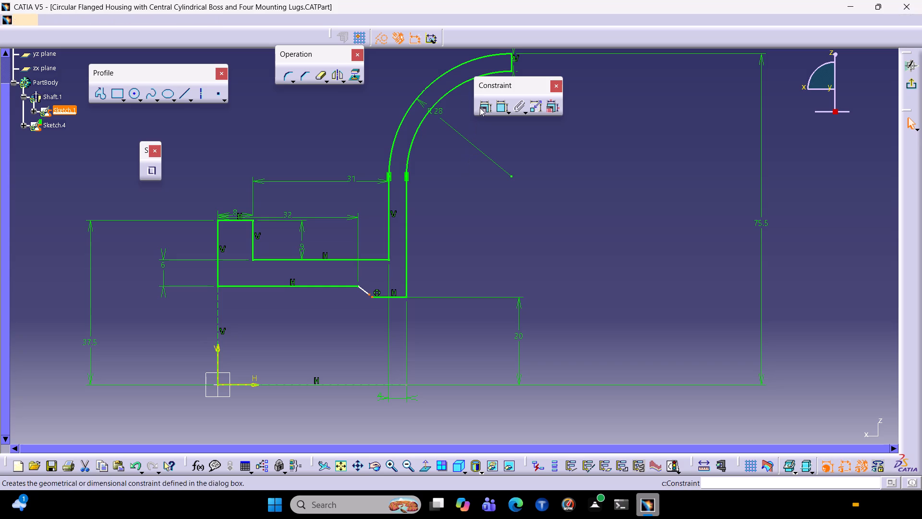
left_click(834, 270)
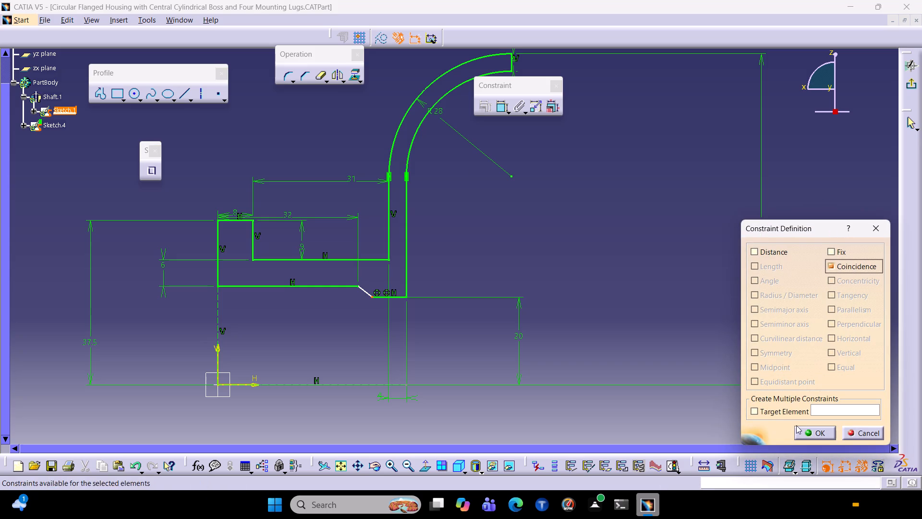
left_click(808, 432)
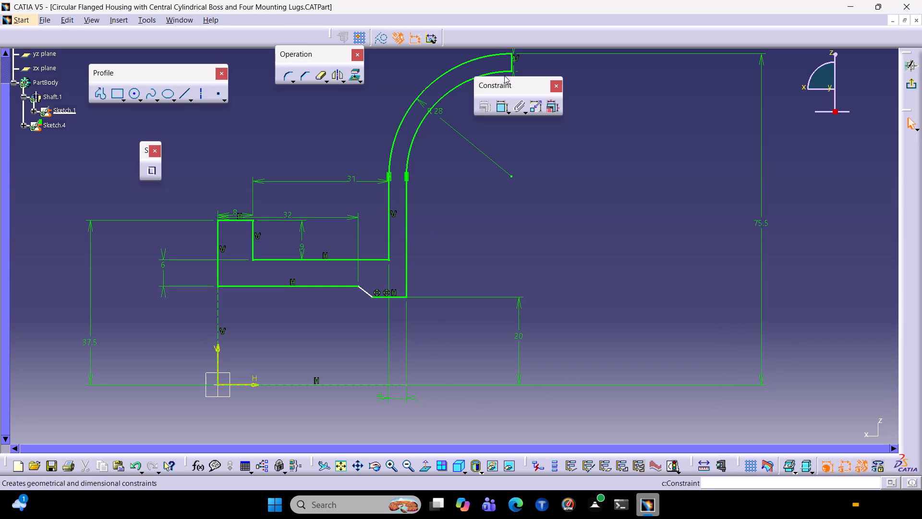
Dimension the short horizontal edge at the bottom of the wall and set its length to 8 mm.
left_click(500, 102)
left_click(386, 299)
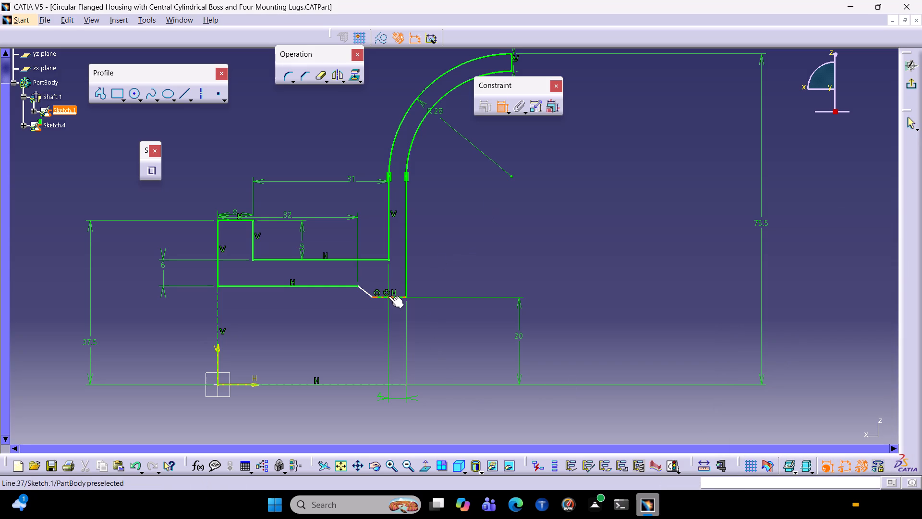
left_click(388, 296)
left_click(383, 329)
double_click(383, 327)
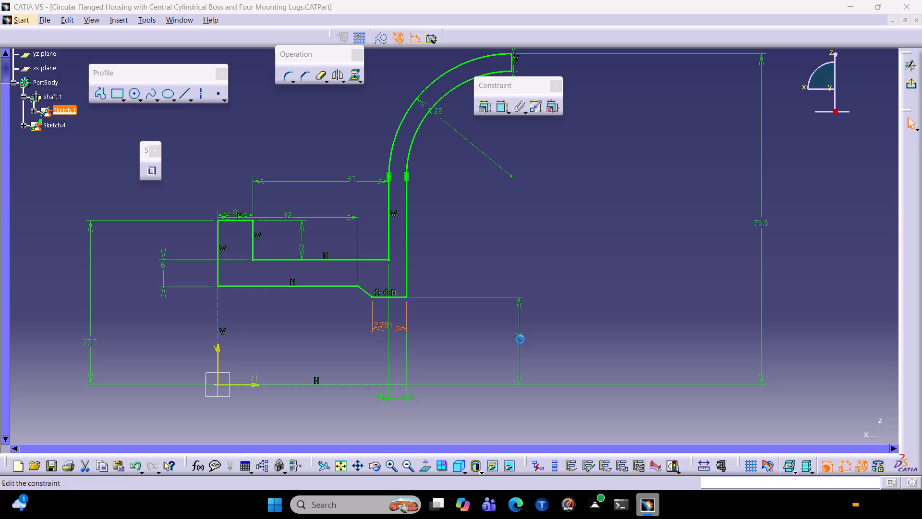
key("8")
key("Return")
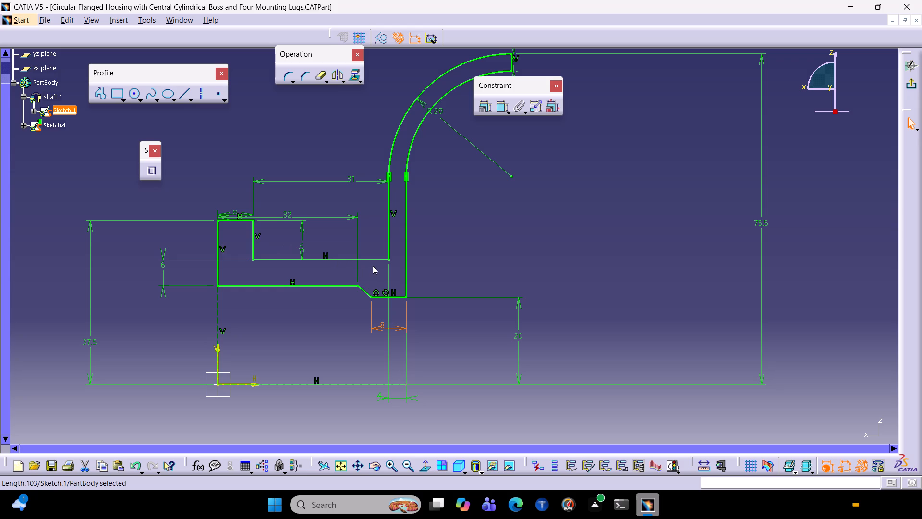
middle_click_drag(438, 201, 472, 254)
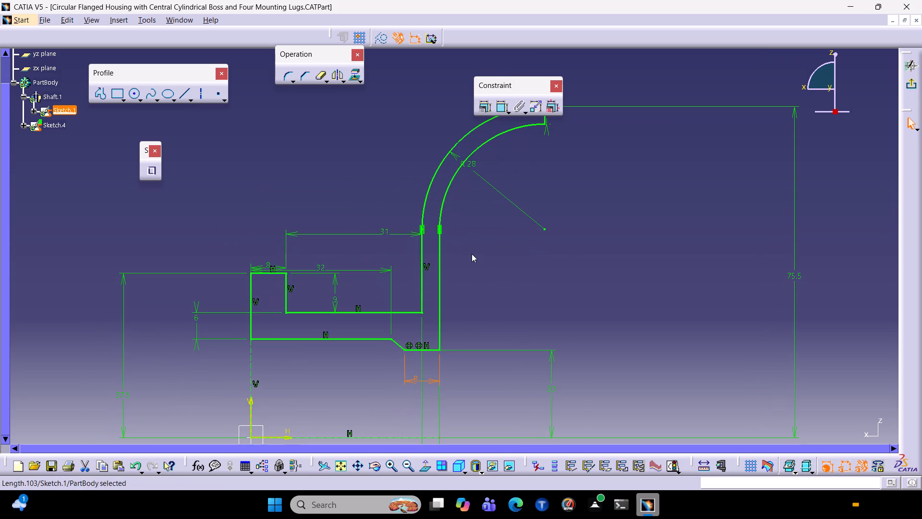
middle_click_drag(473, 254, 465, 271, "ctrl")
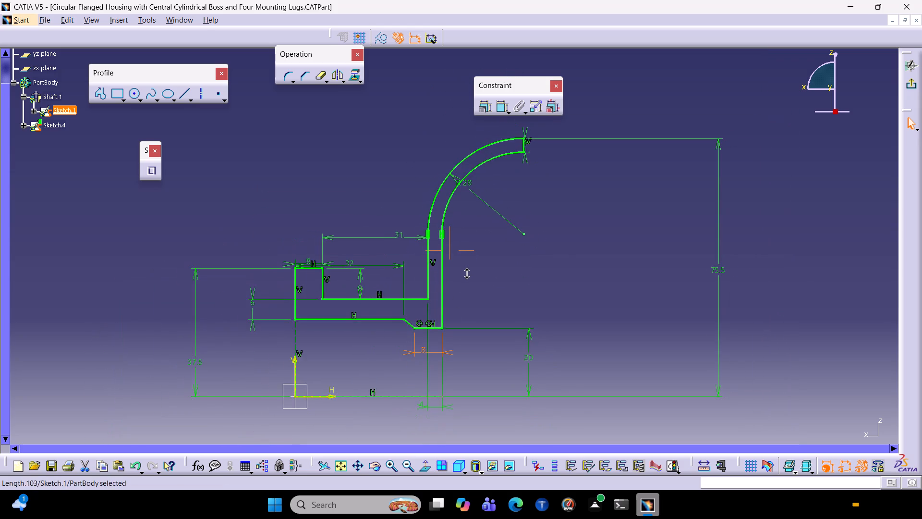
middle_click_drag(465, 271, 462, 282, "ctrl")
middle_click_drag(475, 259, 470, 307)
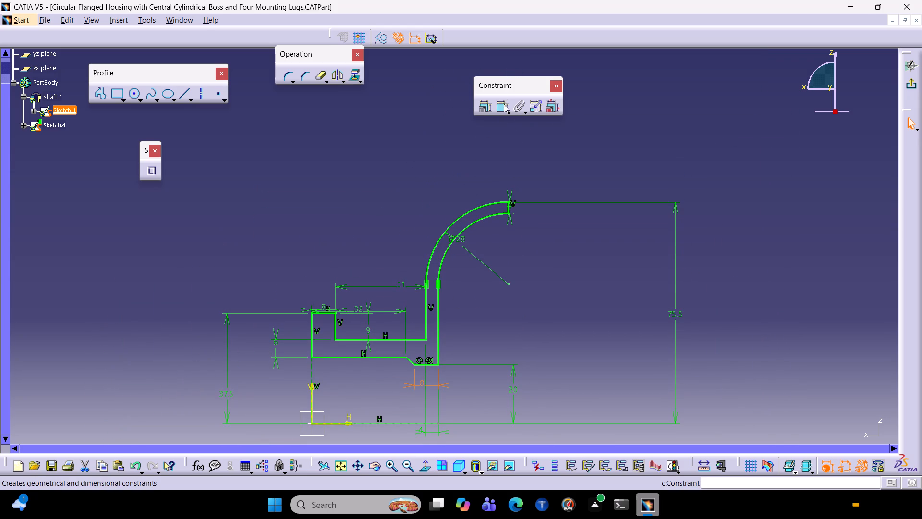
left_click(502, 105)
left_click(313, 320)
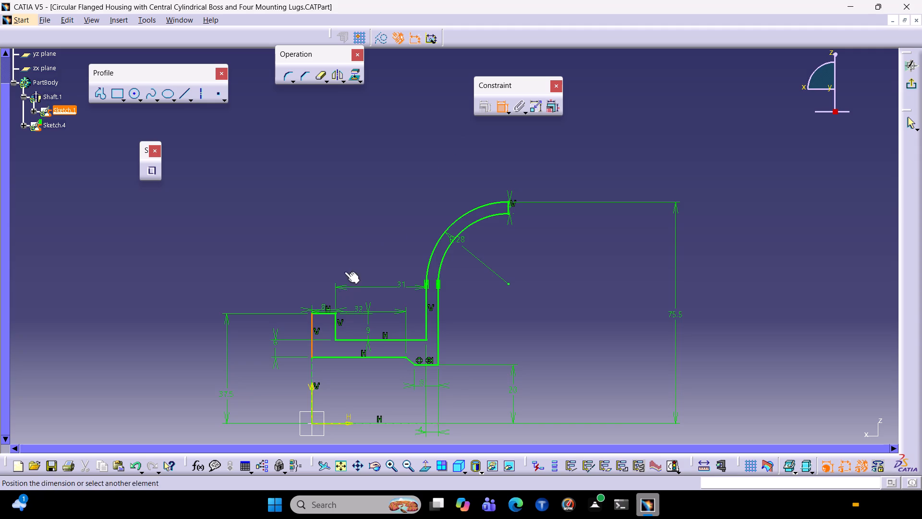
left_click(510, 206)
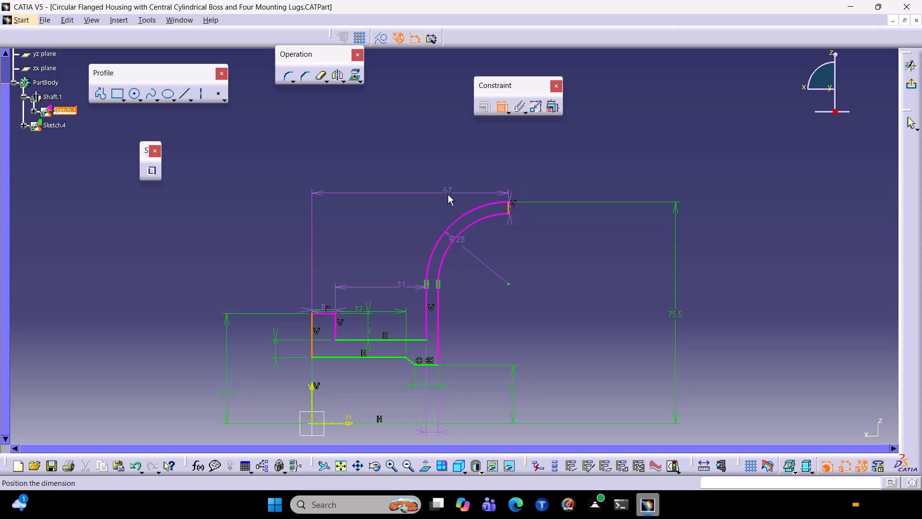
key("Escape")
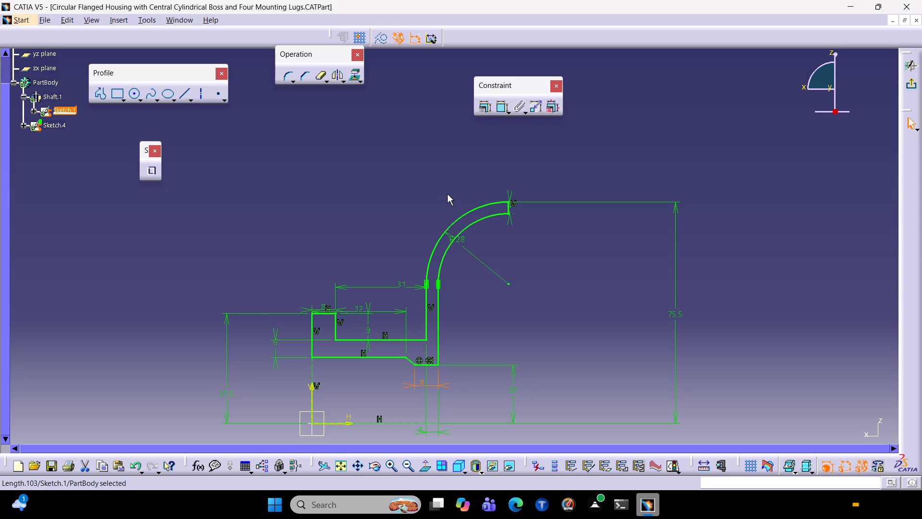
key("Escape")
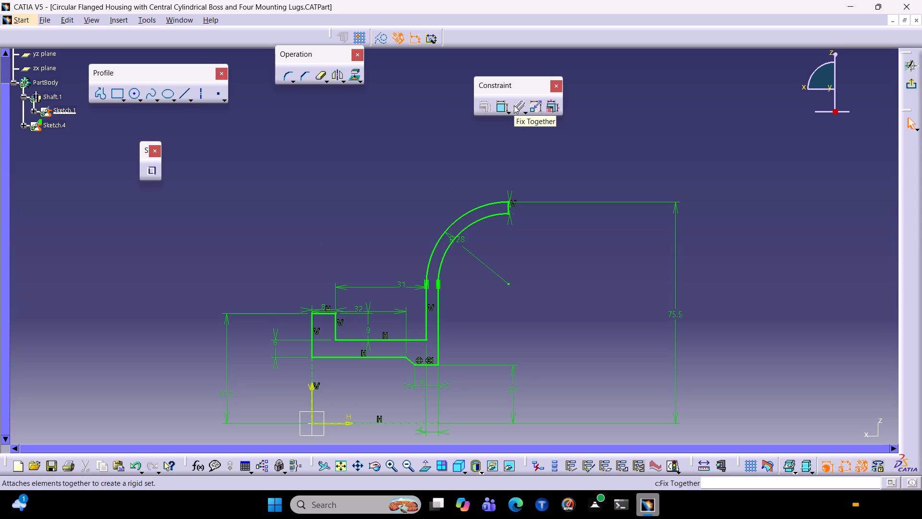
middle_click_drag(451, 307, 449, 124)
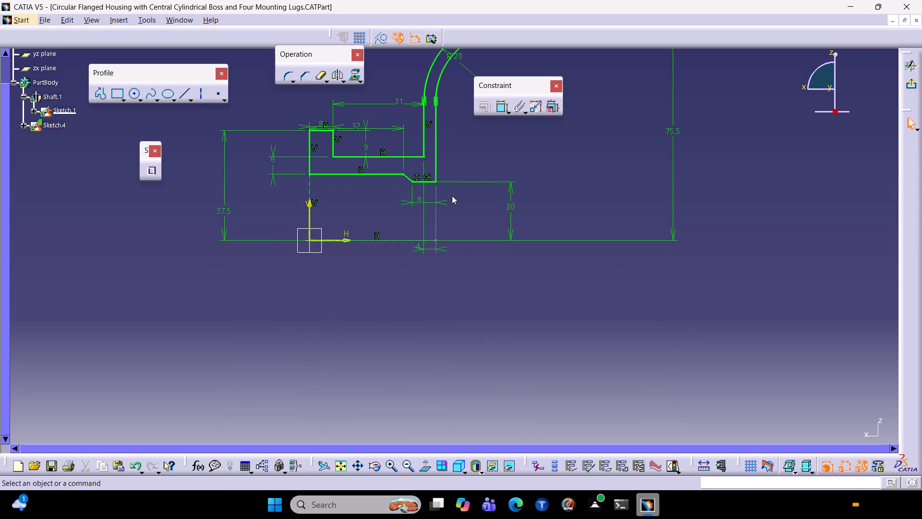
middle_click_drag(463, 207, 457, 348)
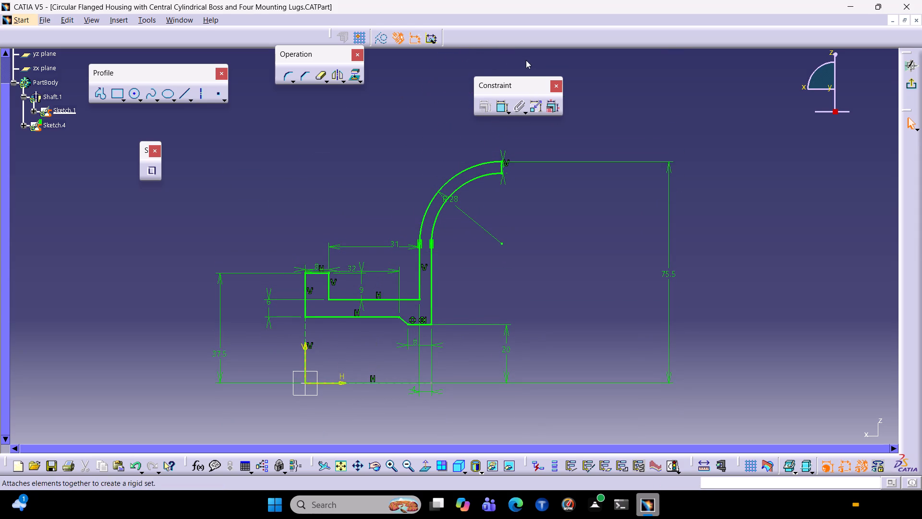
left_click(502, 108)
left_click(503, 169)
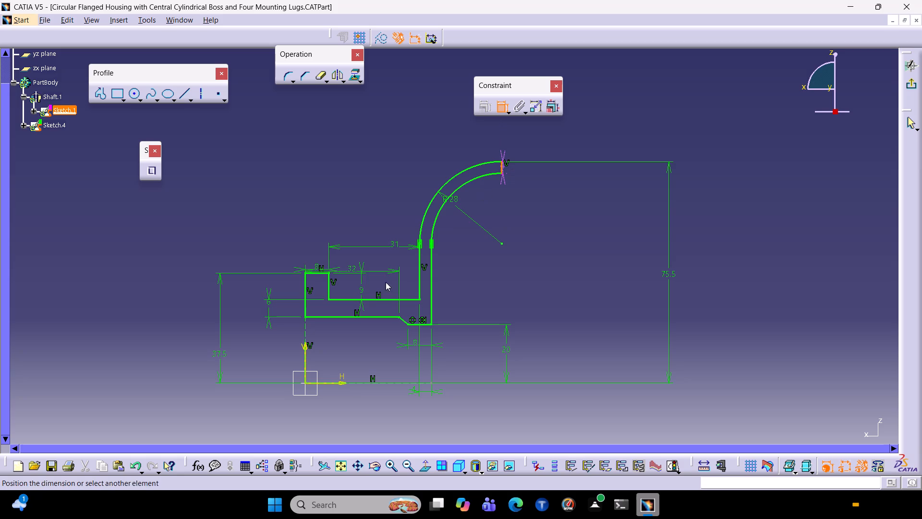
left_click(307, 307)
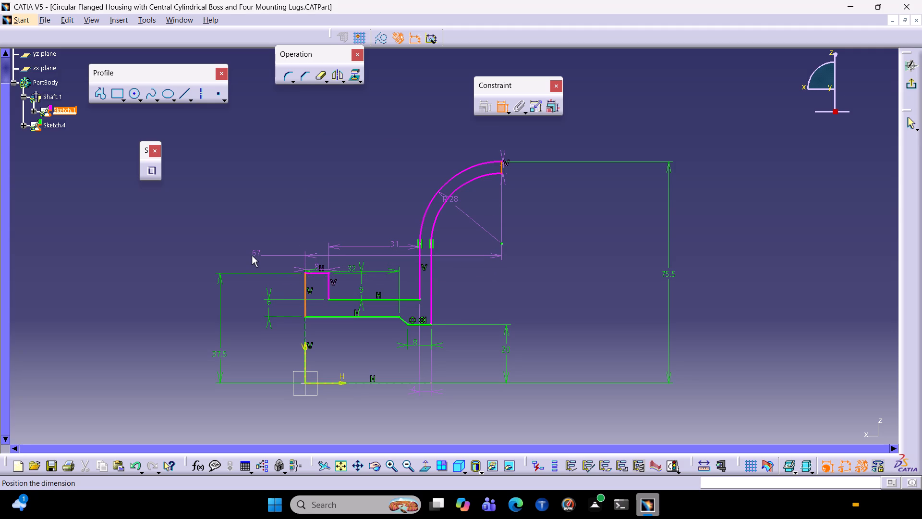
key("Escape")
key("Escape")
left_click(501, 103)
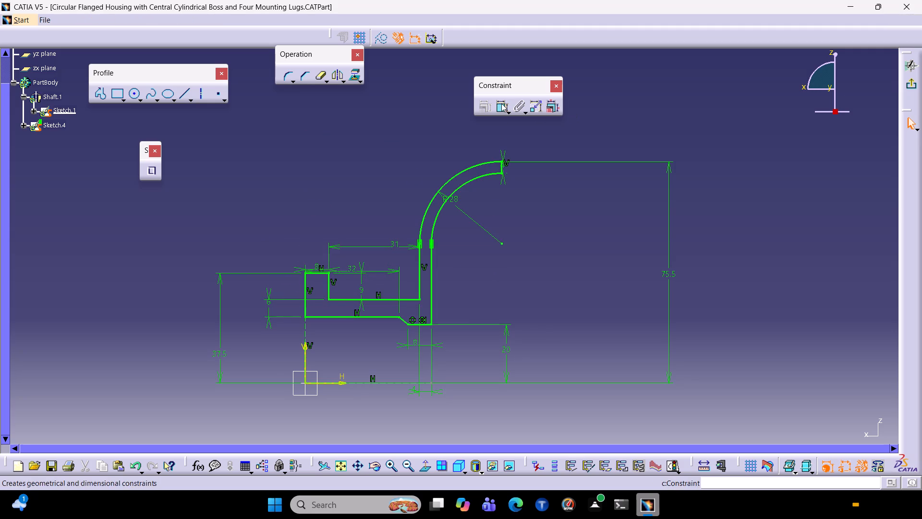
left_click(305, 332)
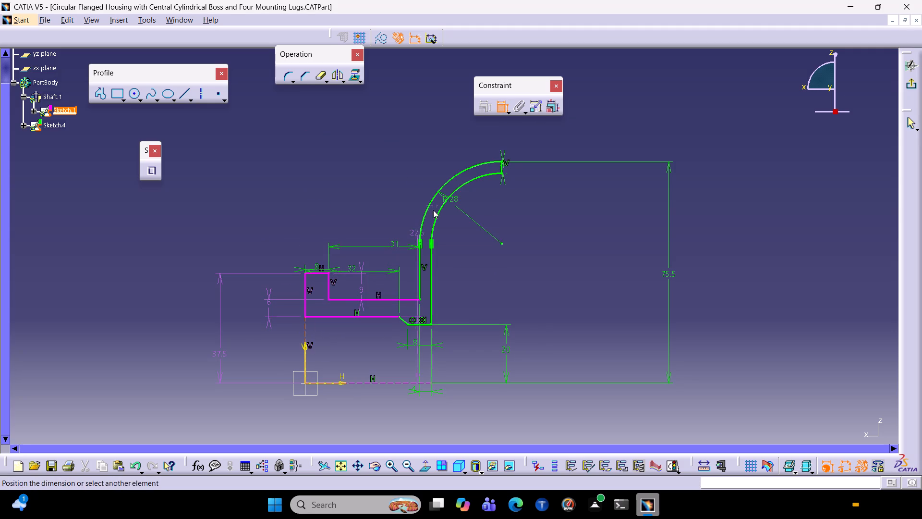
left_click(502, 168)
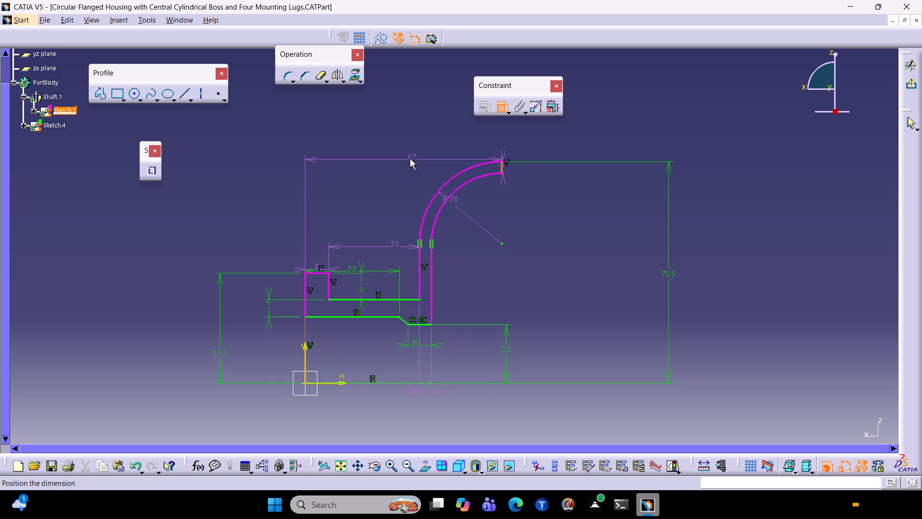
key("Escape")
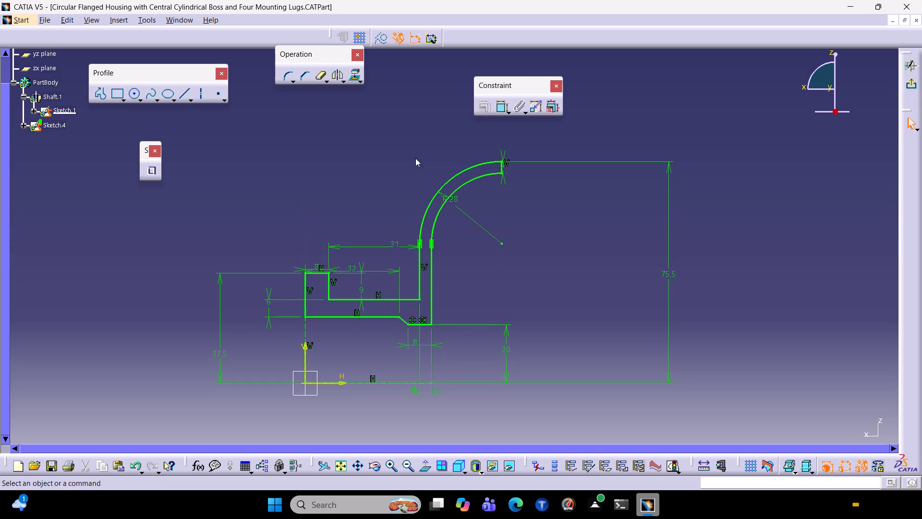
Move the 32 mm dimension from above the profile to below its long lower horizontal edge.
left_click(312, 267)
left_click(300, 269)
left_click_drag(300, 264, 303, 245)
left_click_drag(337, 270, 345, 245)
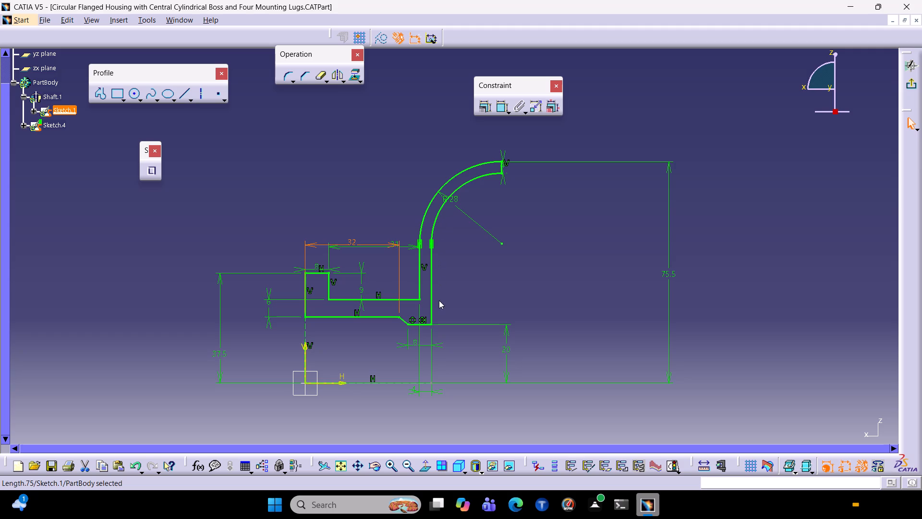
left_click_drag(312, 244, 314, 266)
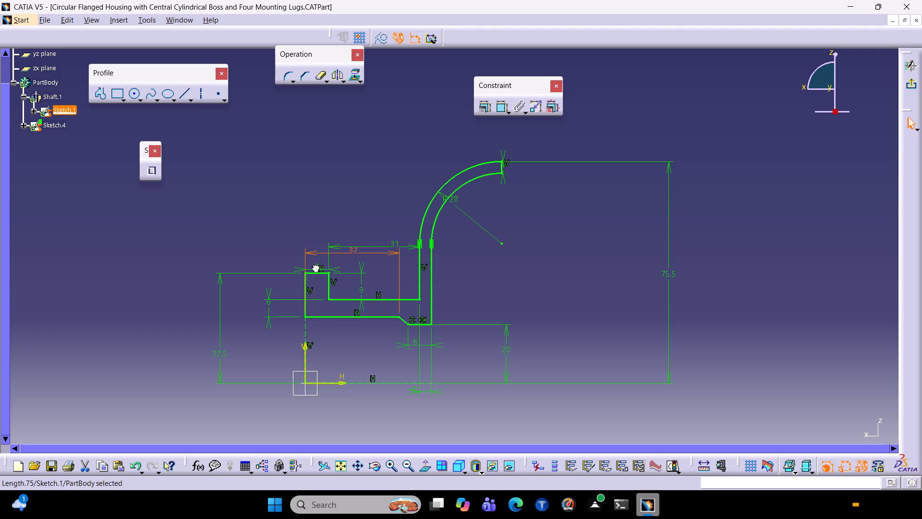
left_click_drag(314, 266, 319, 351)
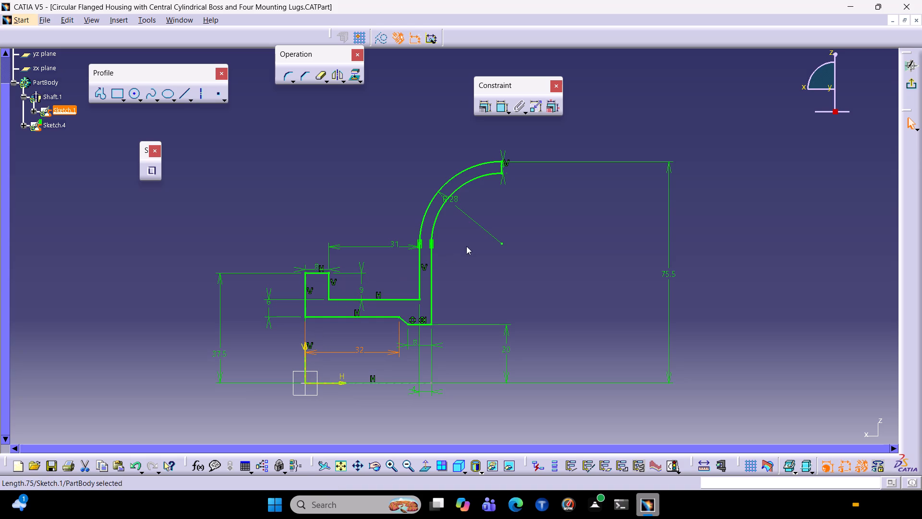
Select the coincidence constraint at the slanted edge's lower end.
left_click(412, 320)
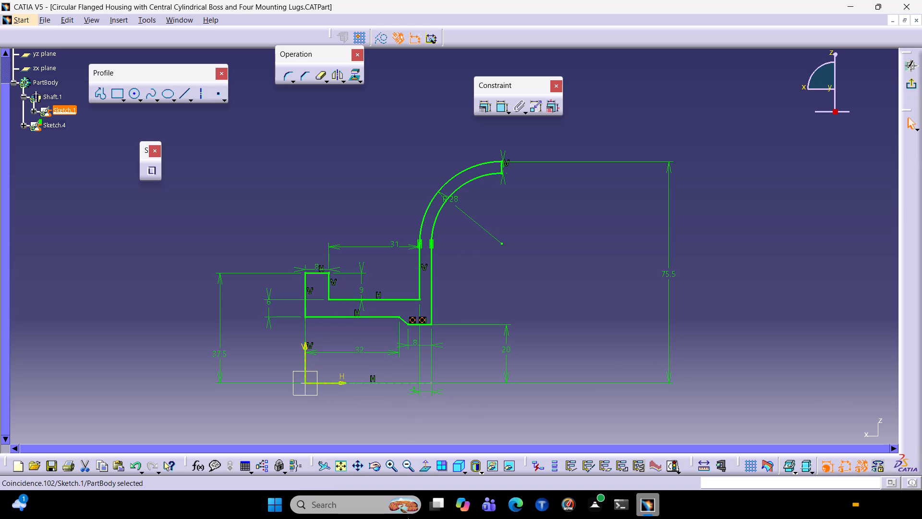
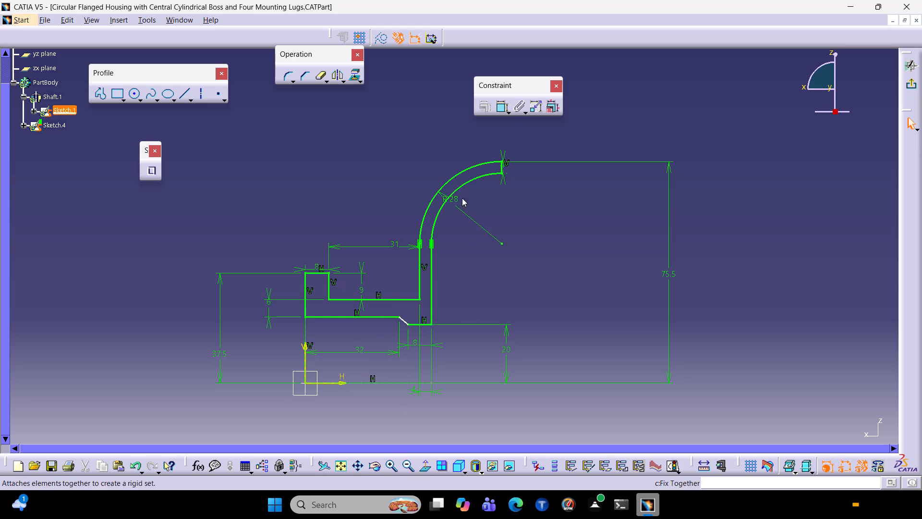
Apply a coincidence constraint at the slanted edge's lower end, where it meets the short bottom edge.
left_click(401, 318)
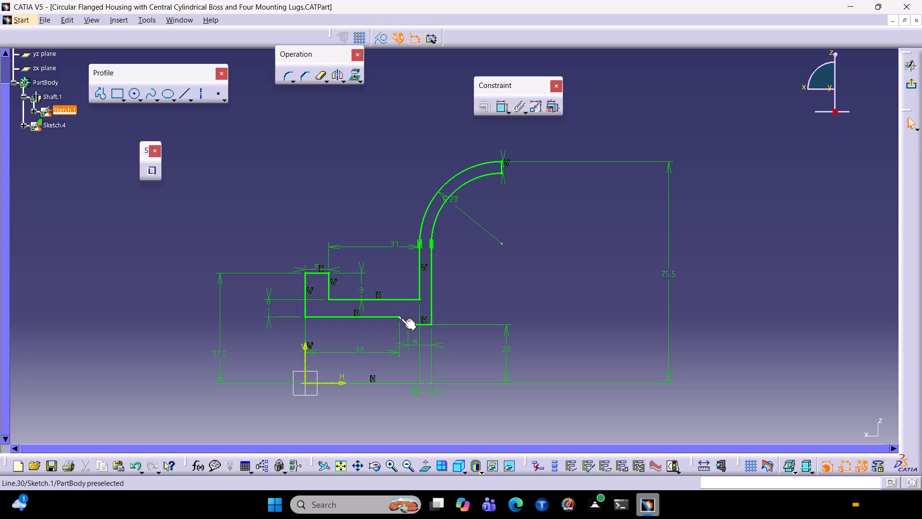
left_click(411, 341)
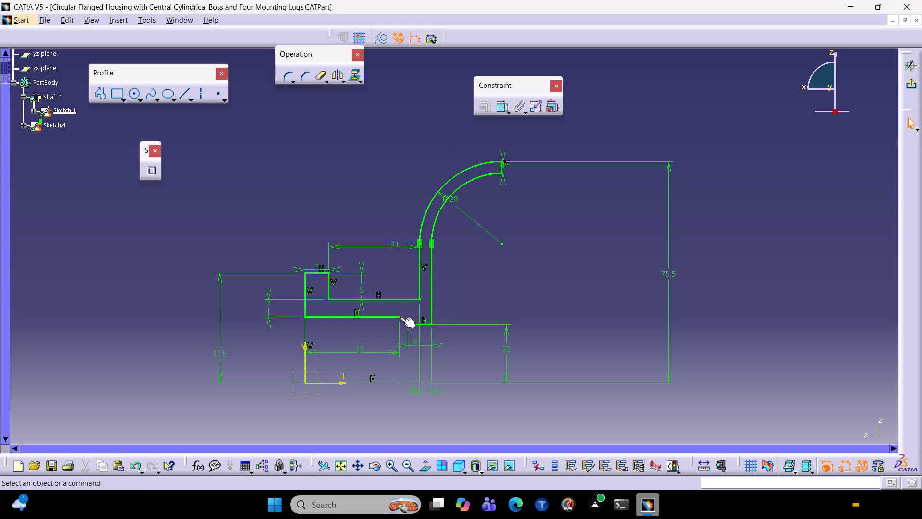
middle_click_drag(392, 359, 437, 308, "ctrl")
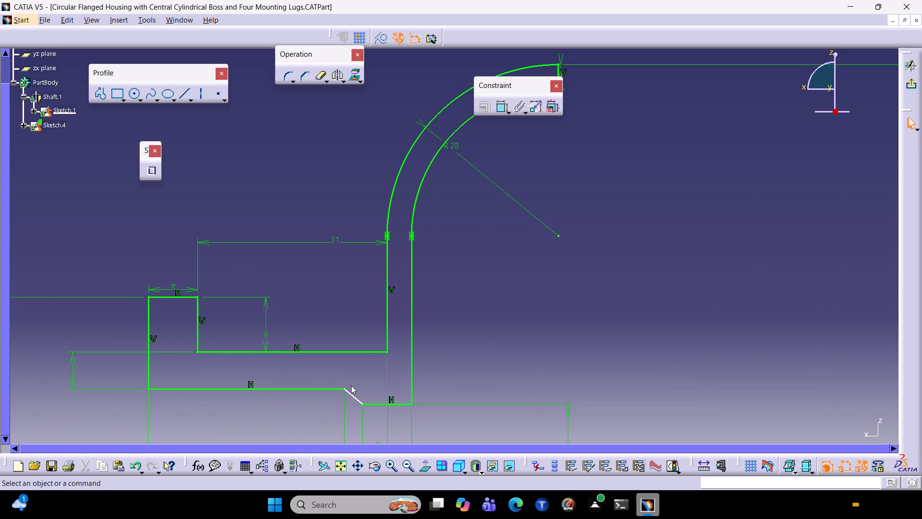
left_click_drag(352, 397, 352, 386)
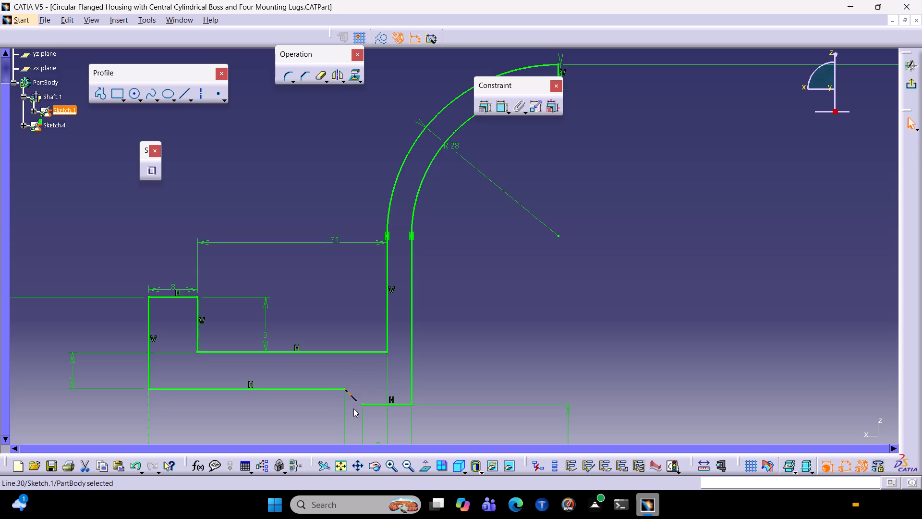
left_click(358, 398)
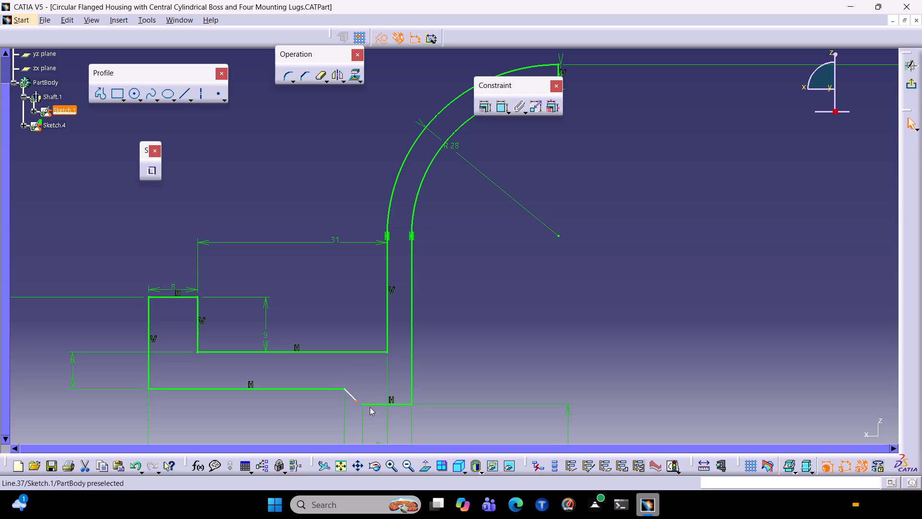
left_click(363, 404, "ctrl")
left_click(488, 111)
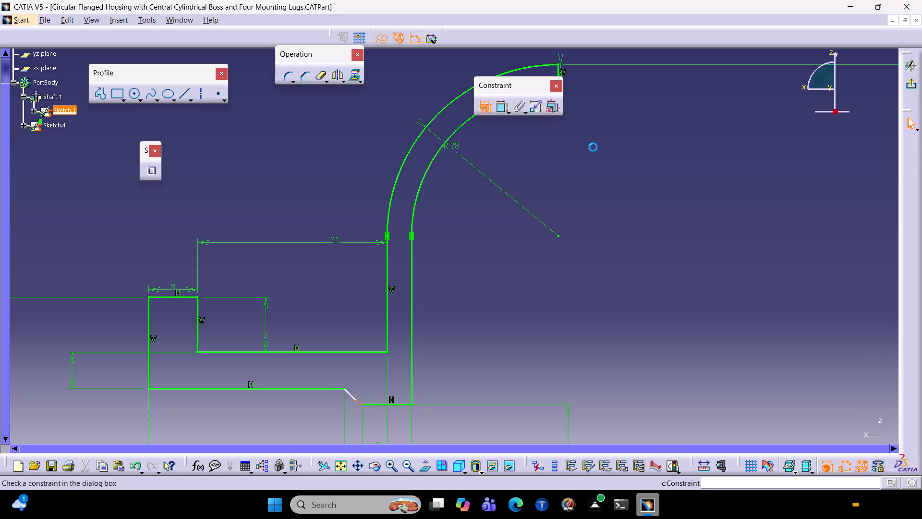
left_click(828, 267)
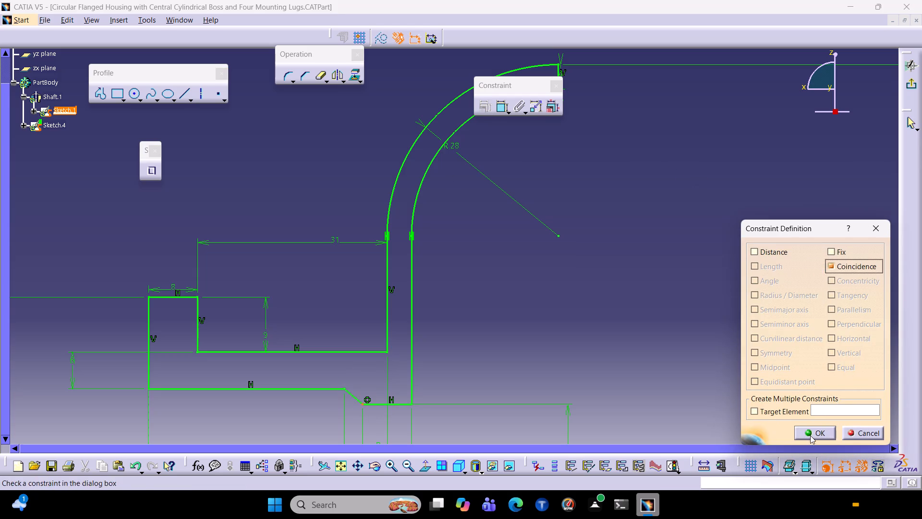
left_click(810, 435)
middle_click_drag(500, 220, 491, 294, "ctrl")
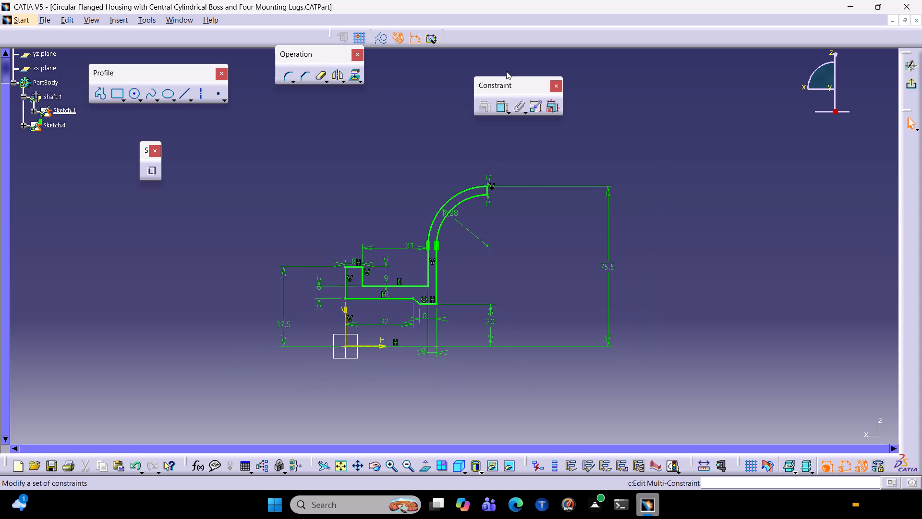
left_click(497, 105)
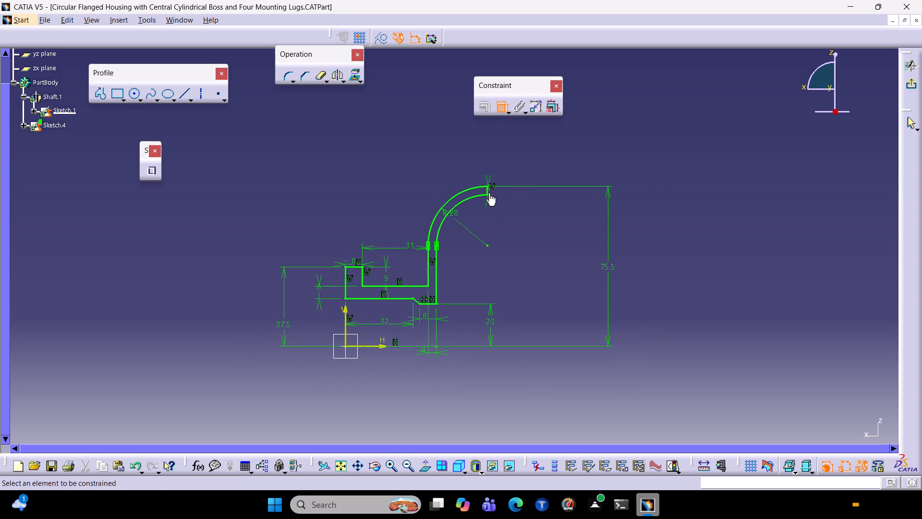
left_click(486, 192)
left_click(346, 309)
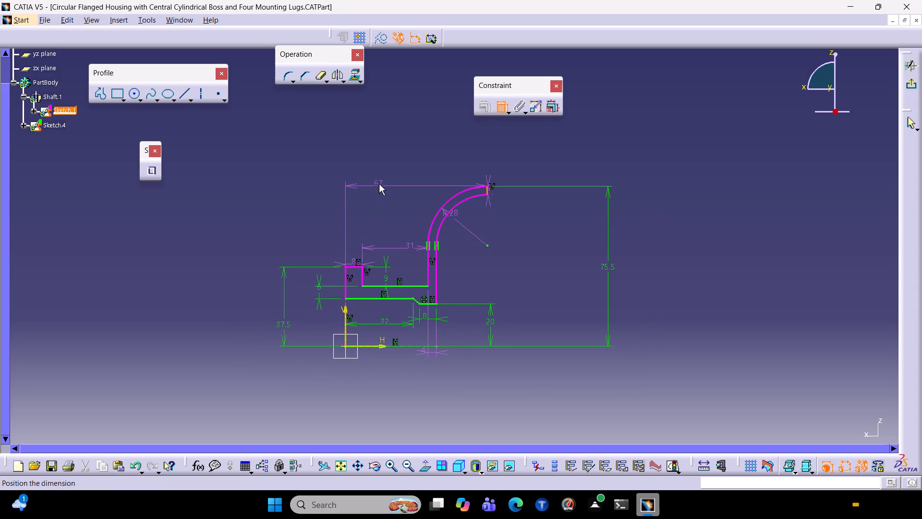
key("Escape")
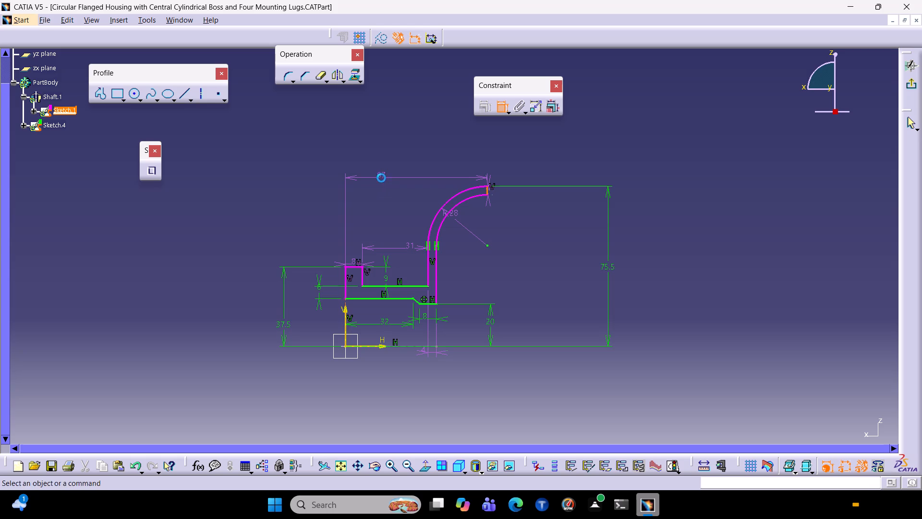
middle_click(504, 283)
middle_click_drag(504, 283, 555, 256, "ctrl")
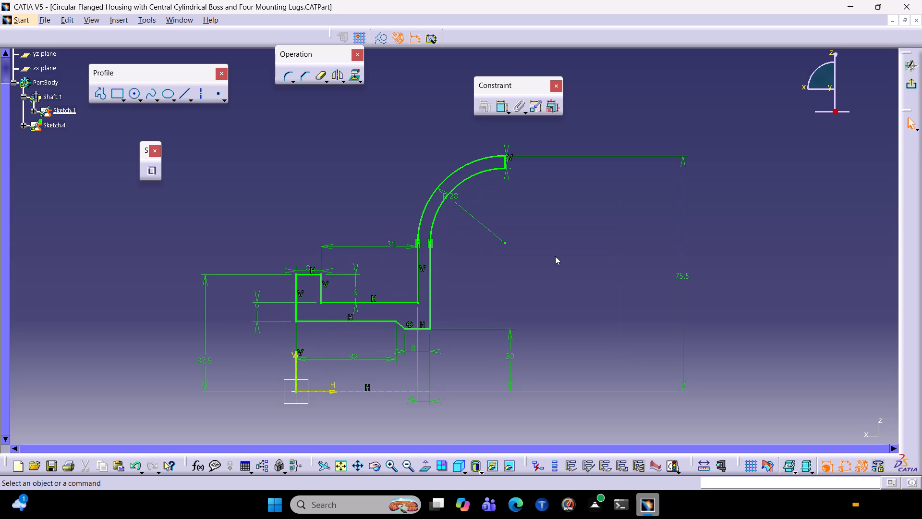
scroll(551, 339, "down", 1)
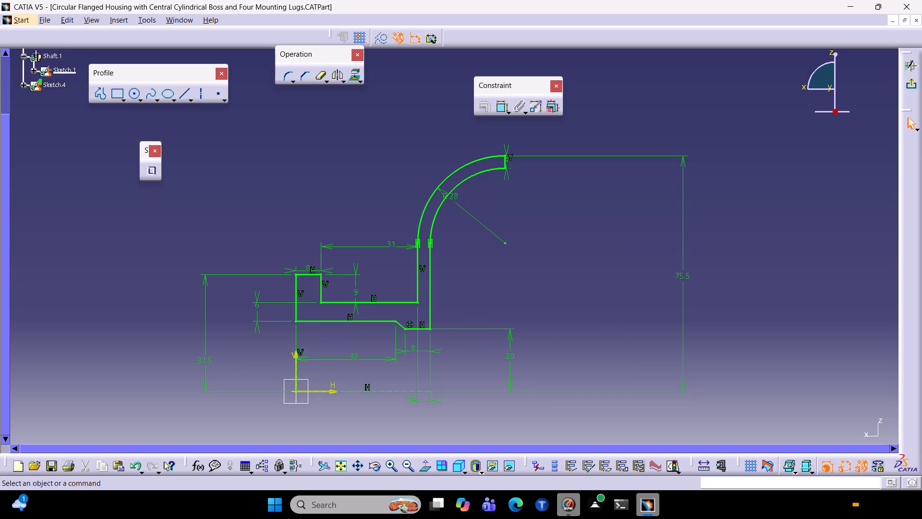
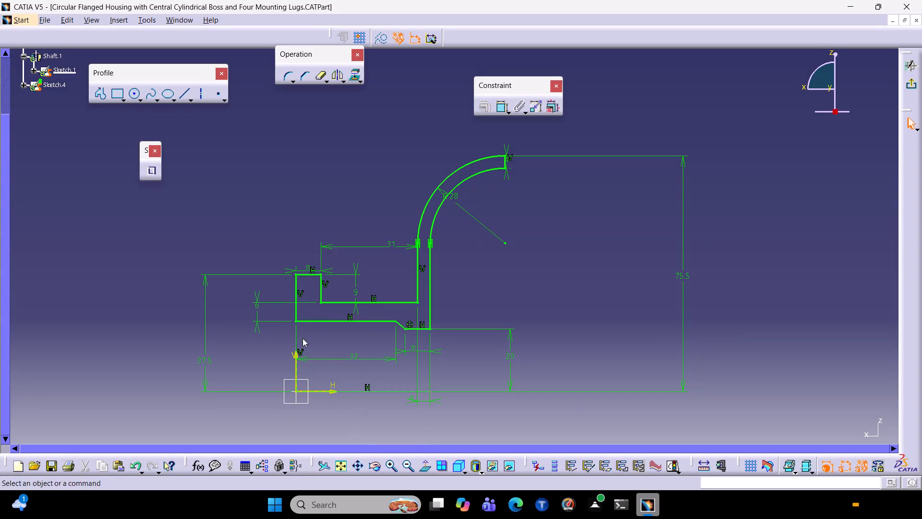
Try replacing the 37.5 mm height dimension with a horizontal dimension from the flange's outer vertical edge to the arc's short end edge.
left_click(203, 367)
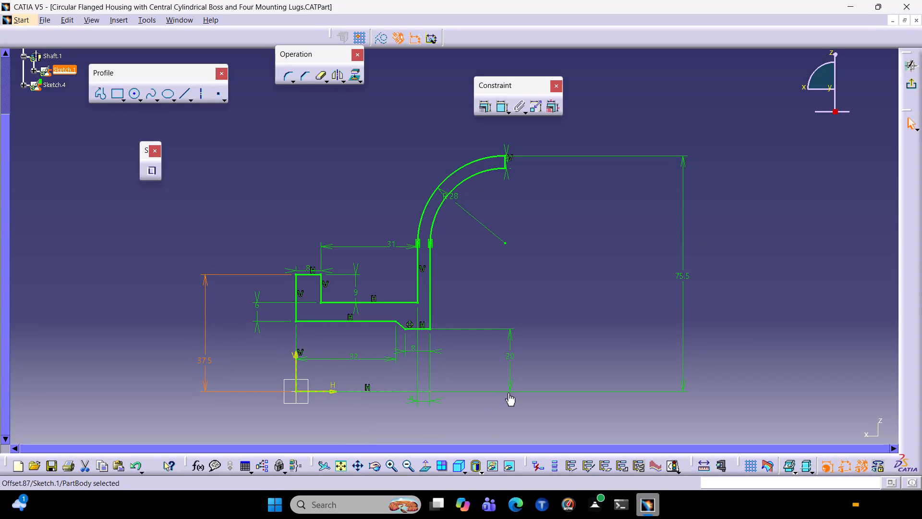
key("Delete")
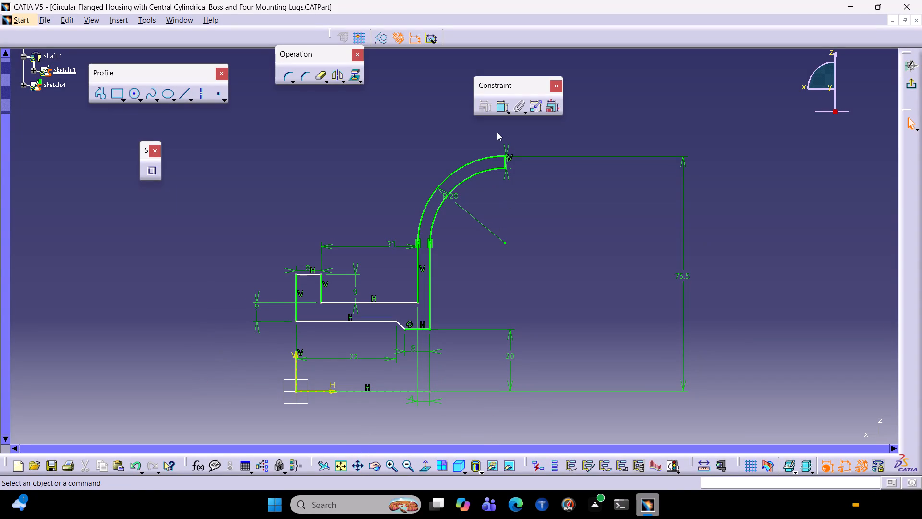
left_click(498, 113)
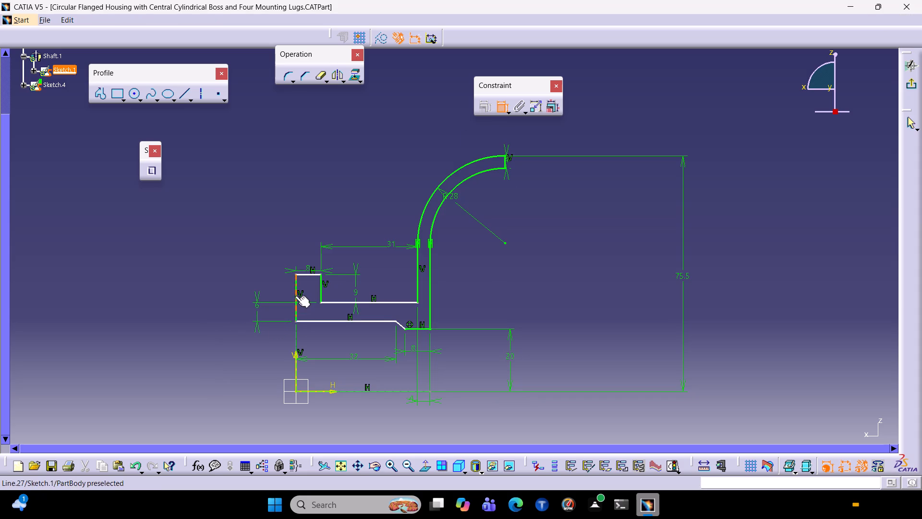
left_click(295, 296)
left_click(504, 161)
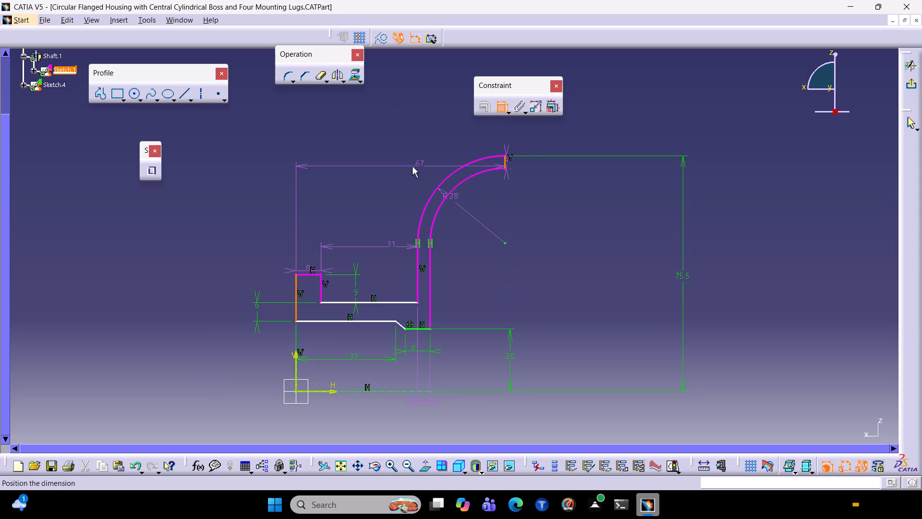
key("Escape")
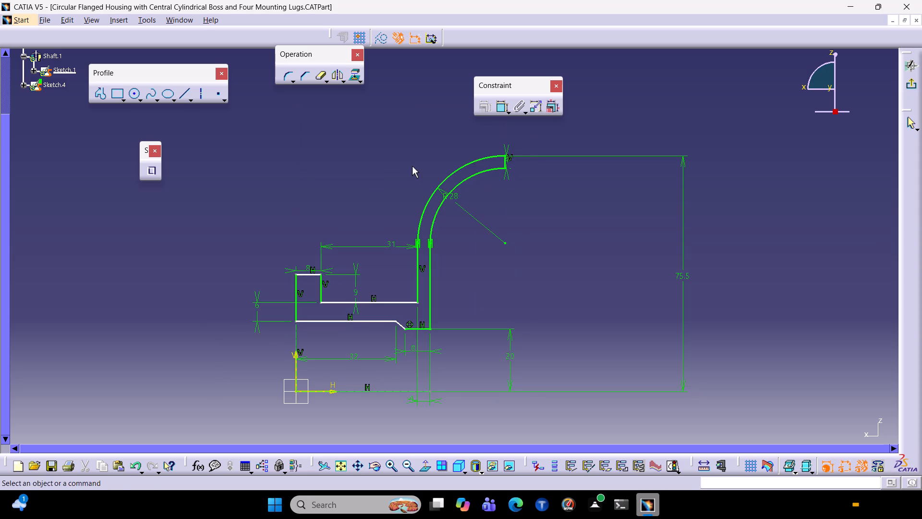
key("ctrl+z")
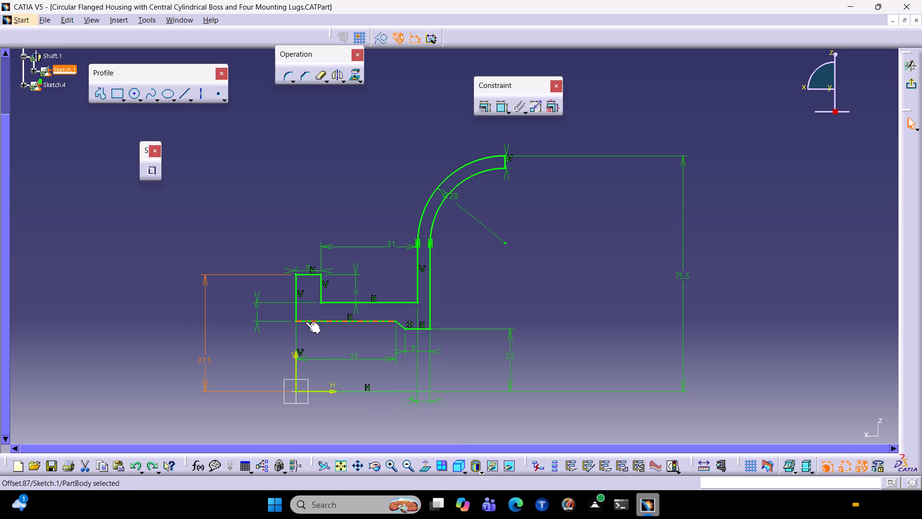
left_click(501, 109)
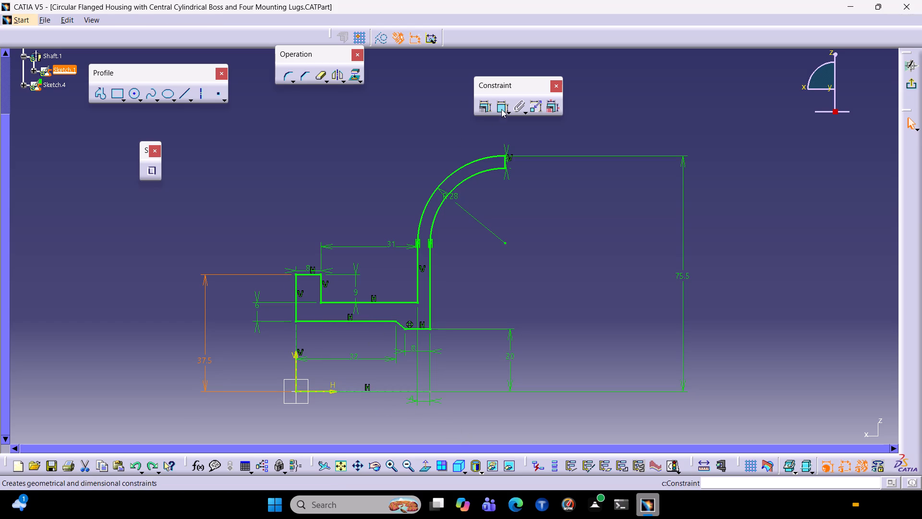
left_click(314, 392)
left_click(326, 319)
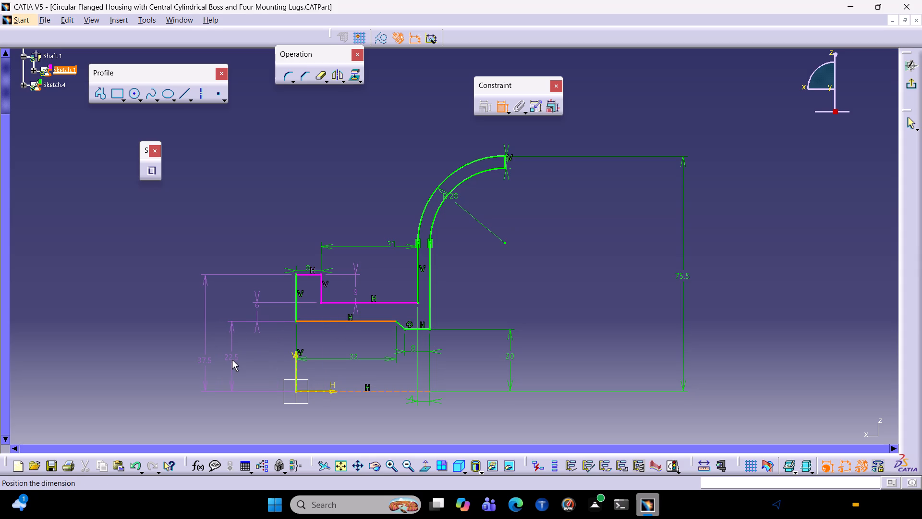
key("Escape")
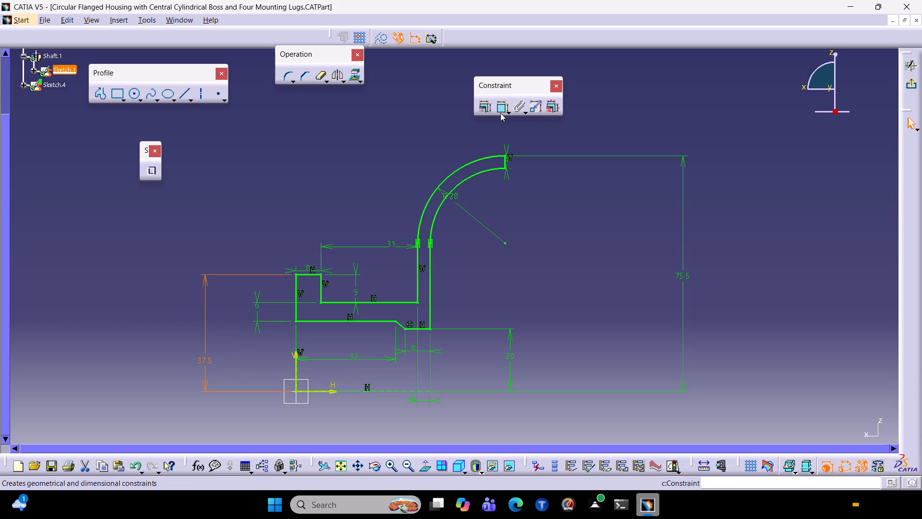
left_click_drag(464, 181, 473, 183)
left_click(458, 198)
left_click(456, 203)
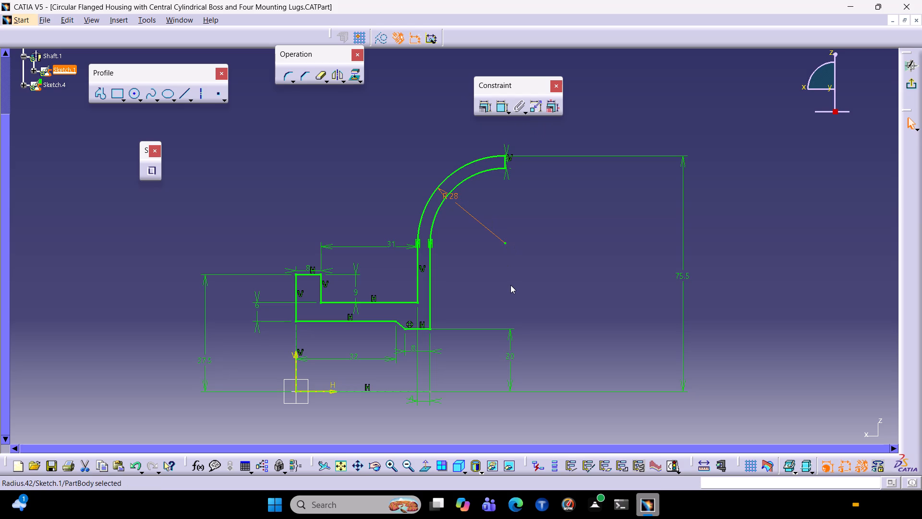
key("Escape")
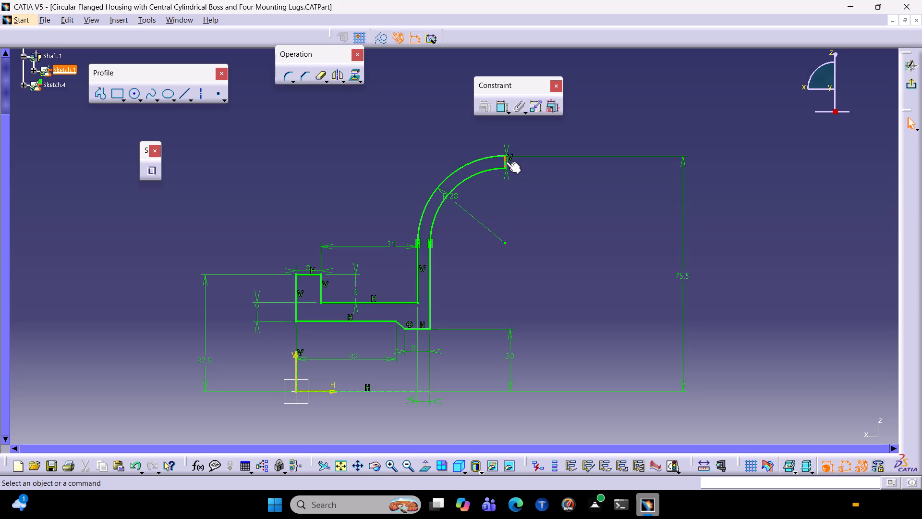
Move the 9 mm step-height dimension closer to the flange's short vertical edge.
left_click_drag(357, 291, 333, 297)
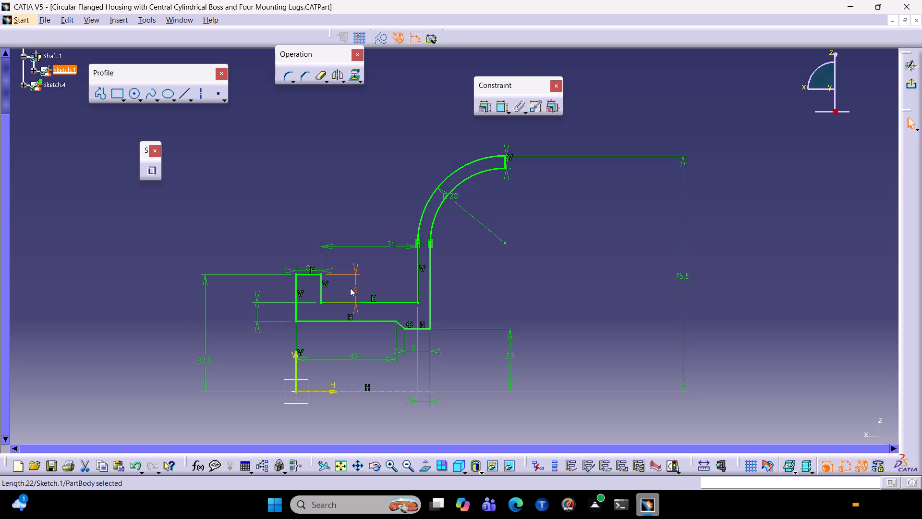
left_click_drag(355, 289, 323, 302)
left_click_drag(356, 308, 339, 310)
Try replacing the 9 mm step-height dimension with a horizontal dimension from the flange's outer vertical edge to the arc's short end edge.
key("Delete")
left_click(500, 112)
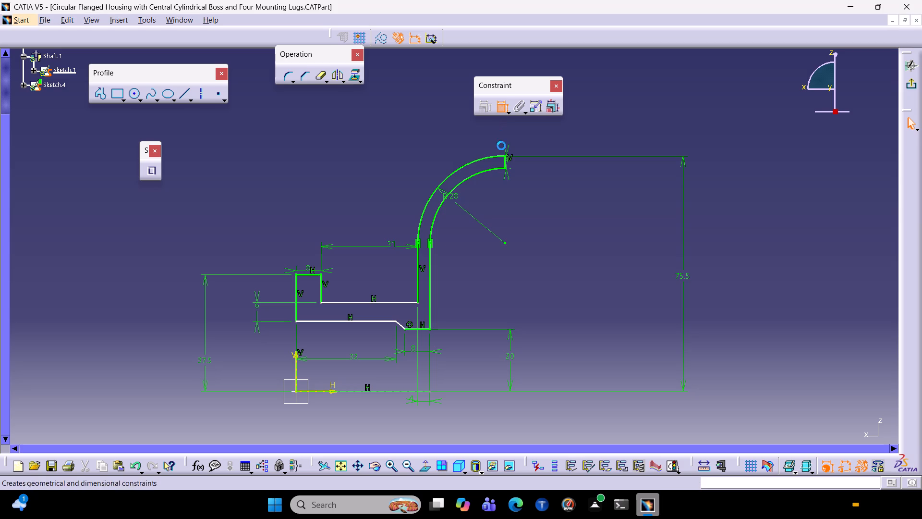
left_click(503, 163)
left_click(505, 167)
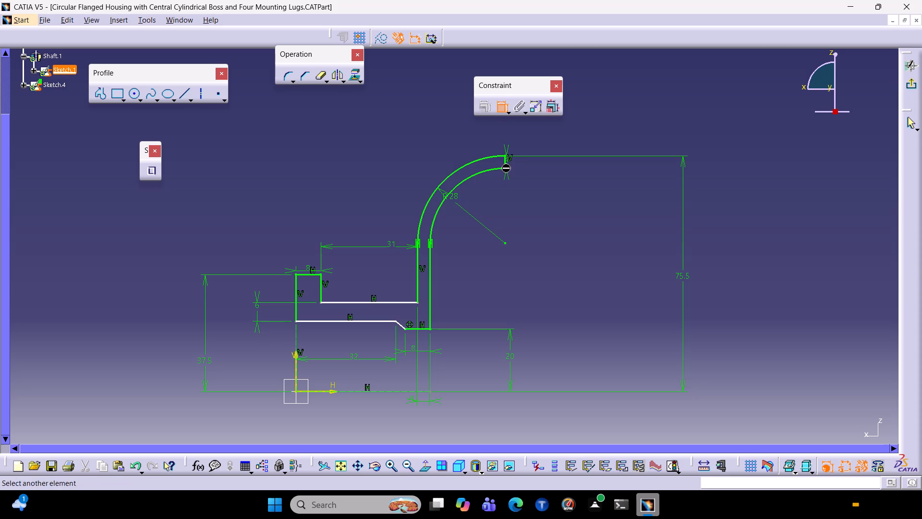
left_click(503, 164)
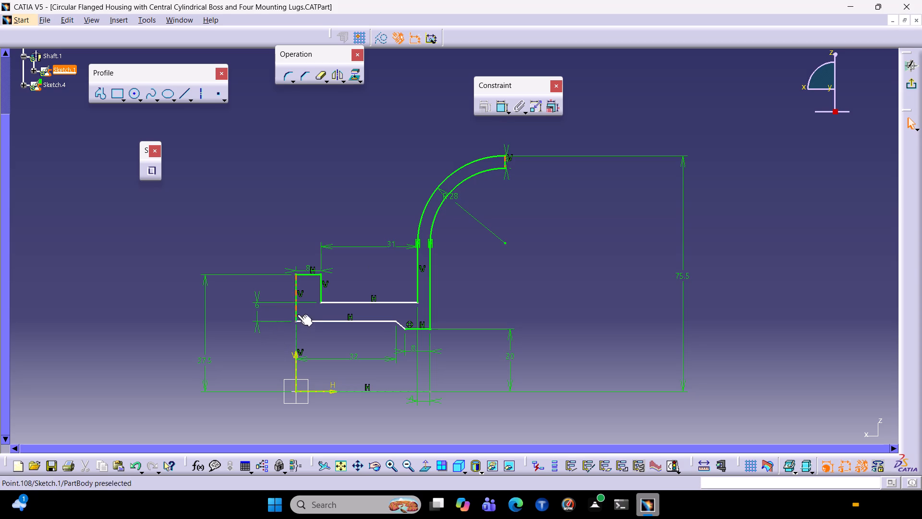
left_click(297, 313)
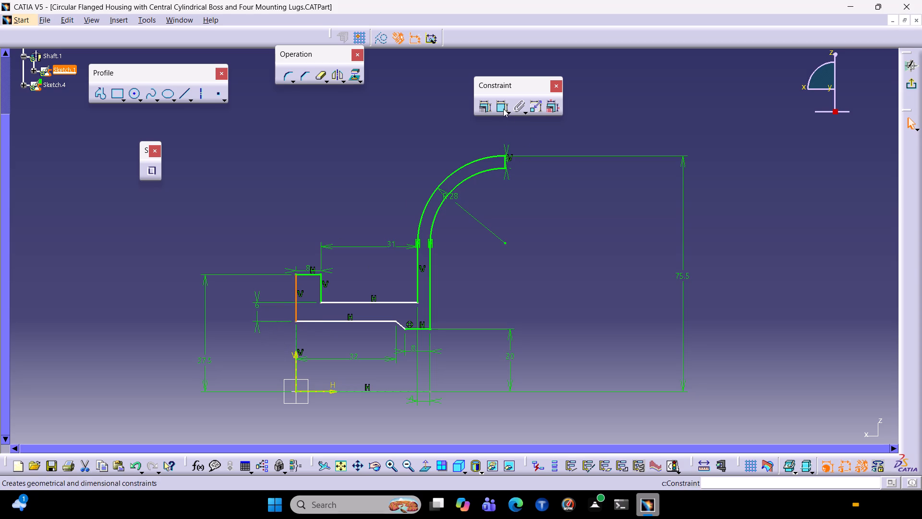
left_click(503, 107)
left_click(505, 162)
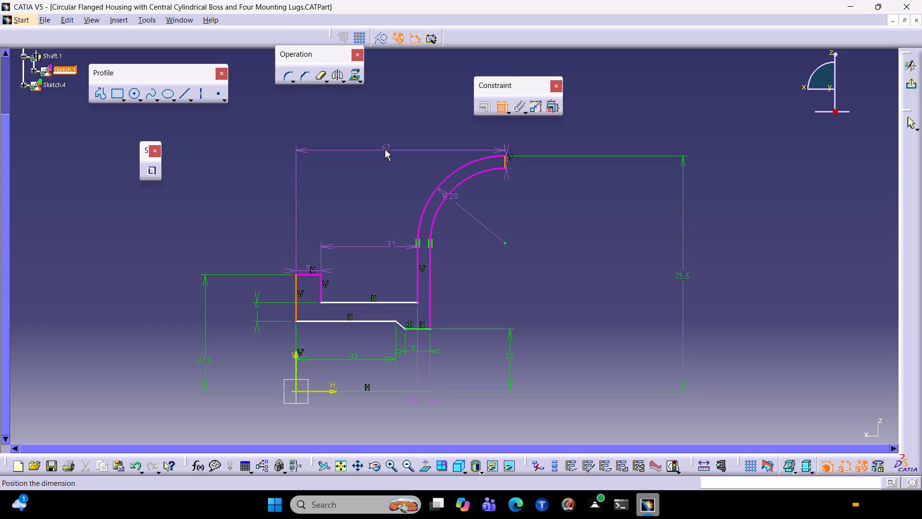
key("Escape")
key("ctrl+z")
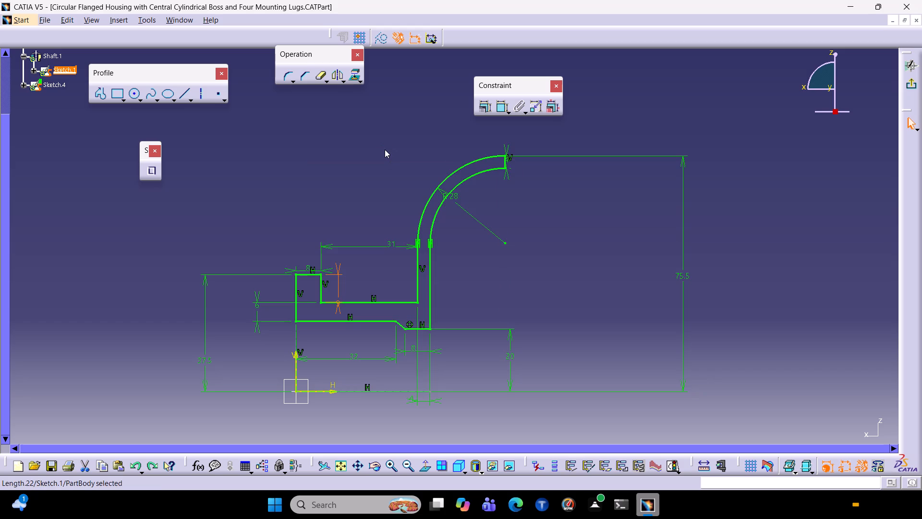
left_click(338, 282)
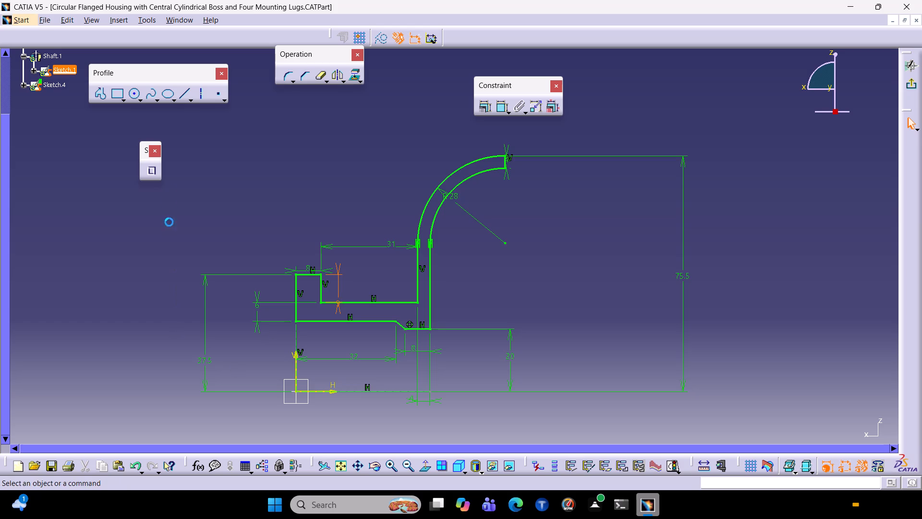
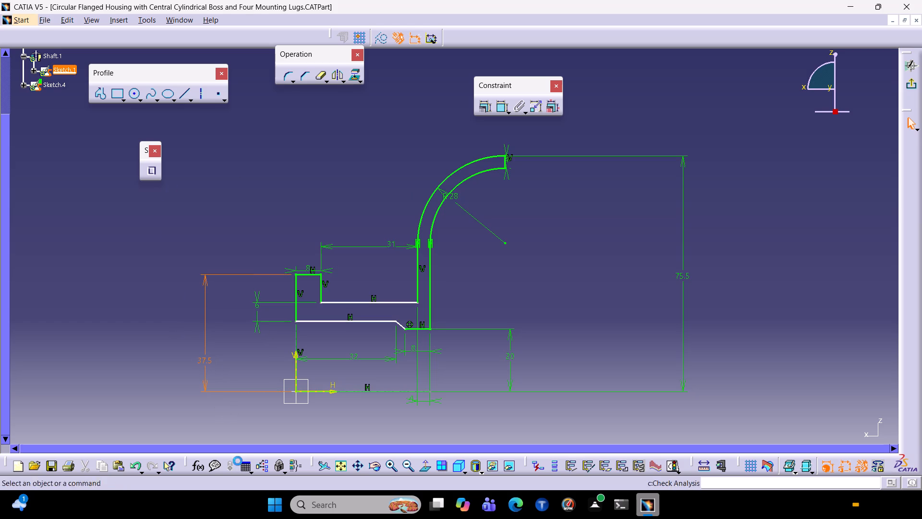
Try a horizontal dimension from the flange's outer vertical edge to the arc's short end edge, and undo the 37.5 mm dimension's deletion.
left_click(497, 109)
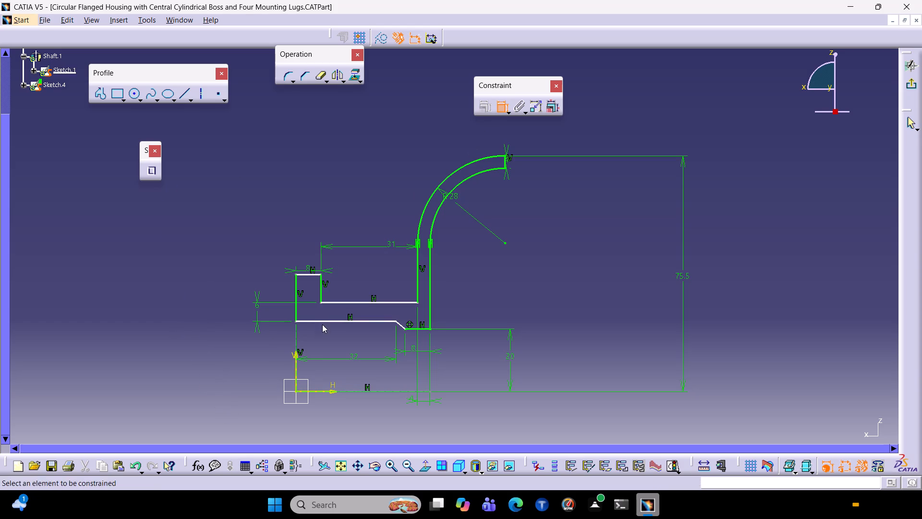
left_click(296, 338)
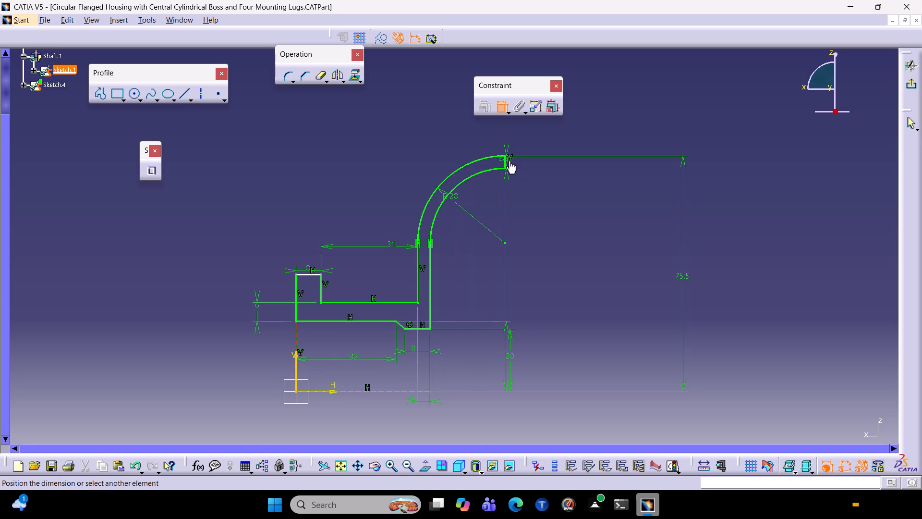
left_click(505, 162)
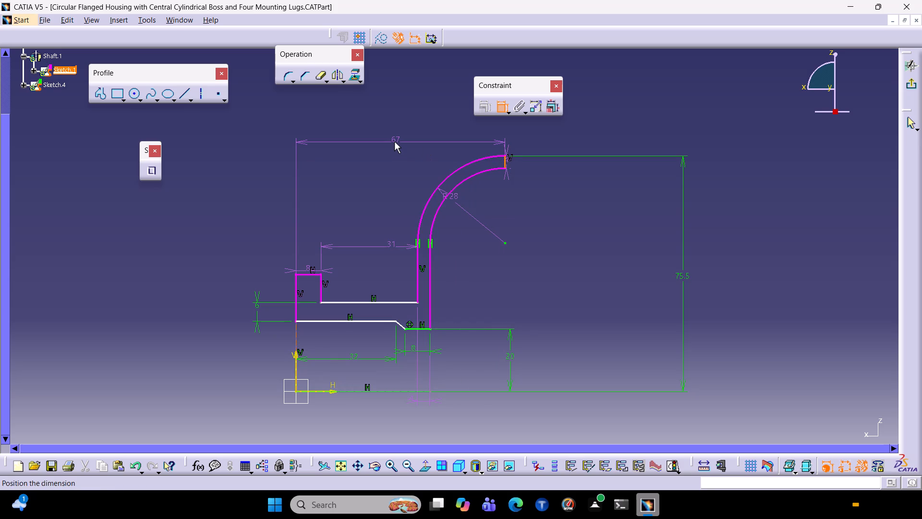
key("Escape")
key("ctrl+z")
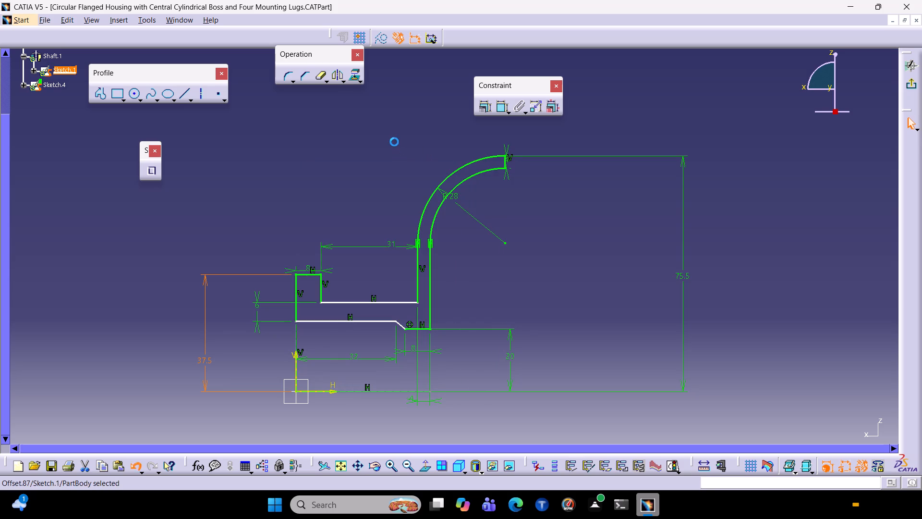
Try to move the 32 mm dimension closer to the profile's lower horizontal edge.
left_click(355, 197)
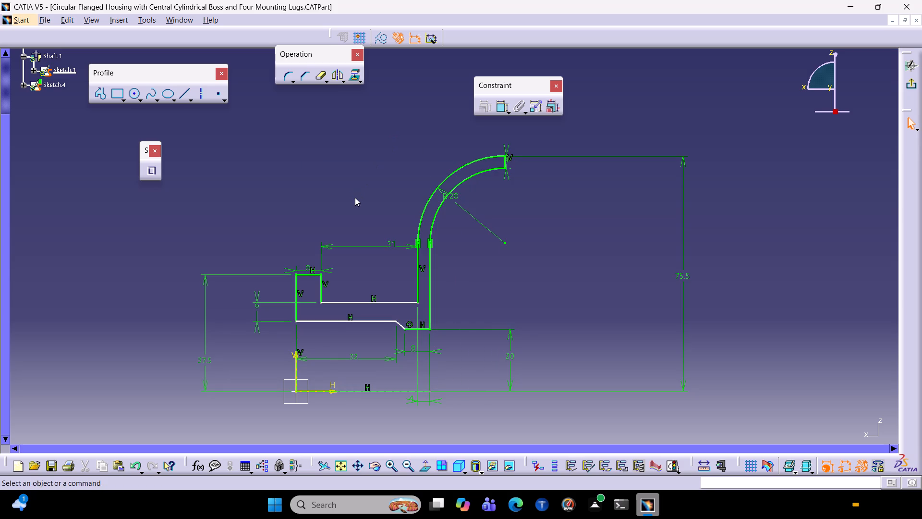
left_click(346, 361)
left_click(348, 359)
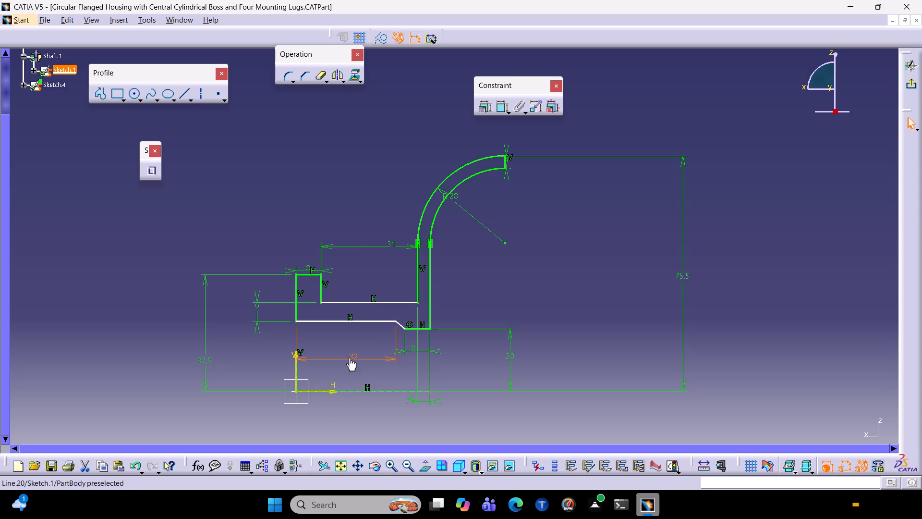
left_click_drag(349, 357, 353, 321)
left_click_drag(338, 358, 345, 331)
left_click_drag(349, 358, 354, 334)
left_click_drag(355, 356, 359, 333)
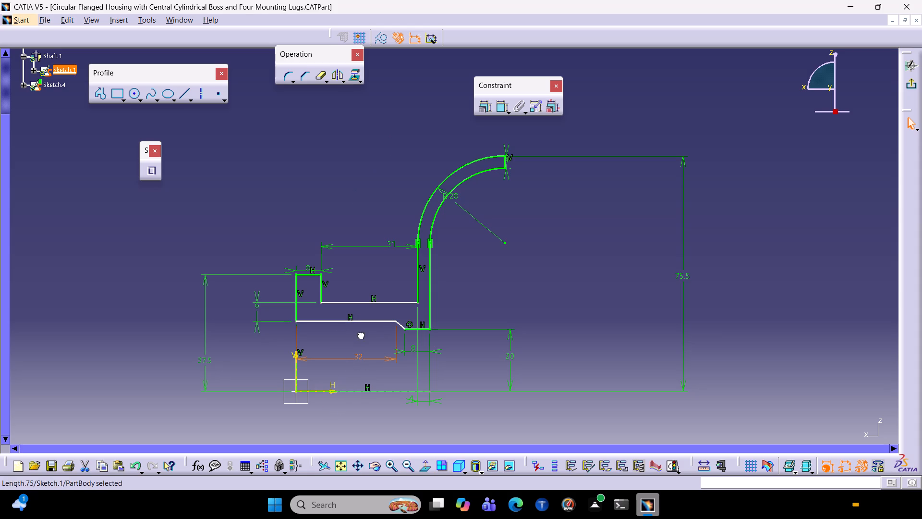
left_click_drag(359, 333, 359, 333)
Dimension the height of the profile's long lower horizontal edge from the horizontal axis, placing it beside the flange.
left_click(501, 110)
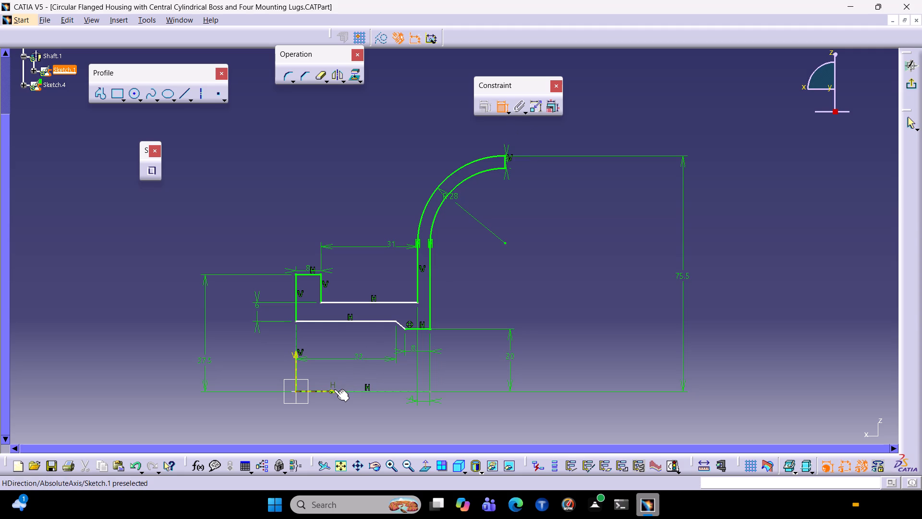
left_click(347, 391)
left_click(356, 322)
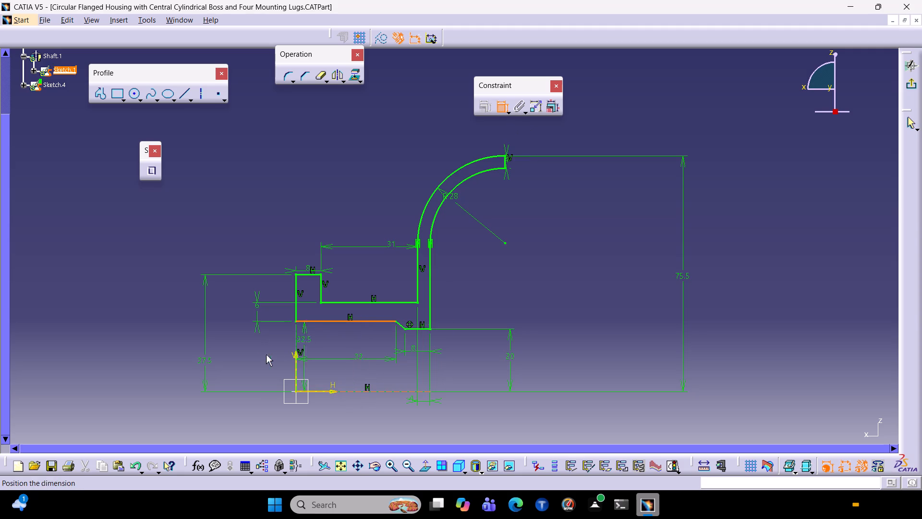
left_click(238, 360)
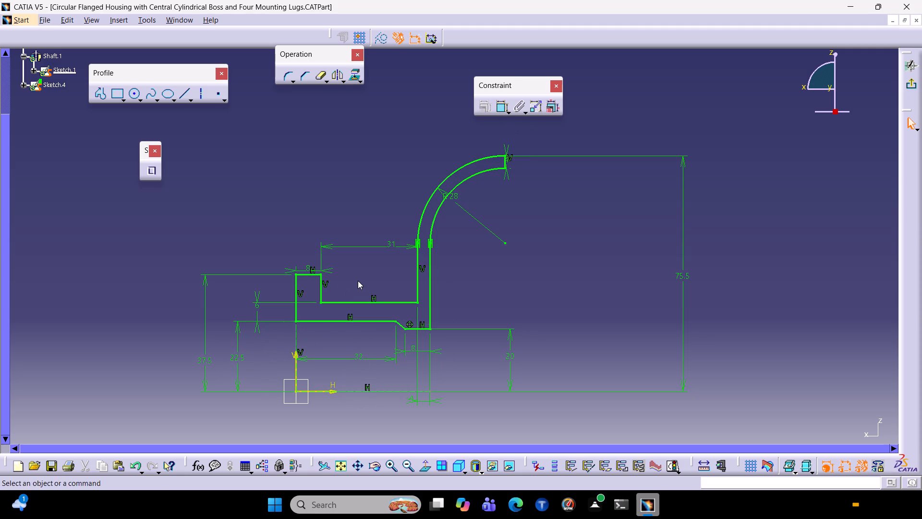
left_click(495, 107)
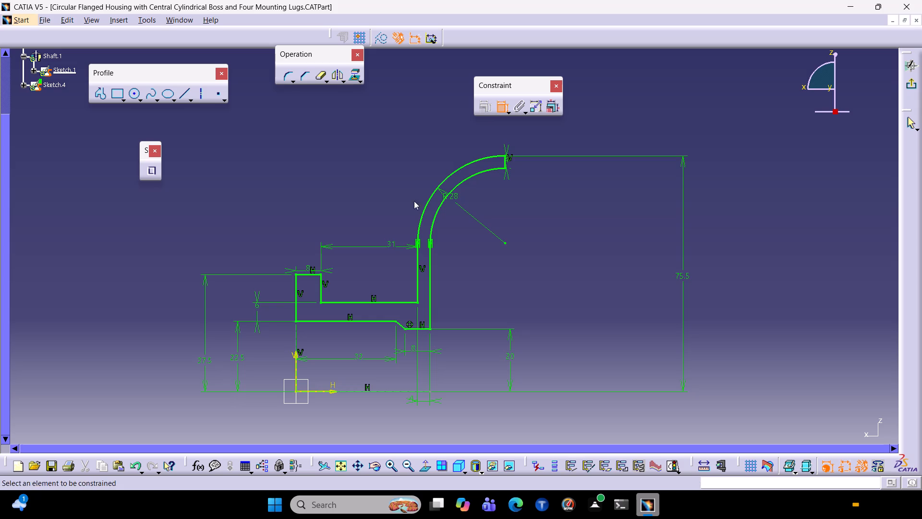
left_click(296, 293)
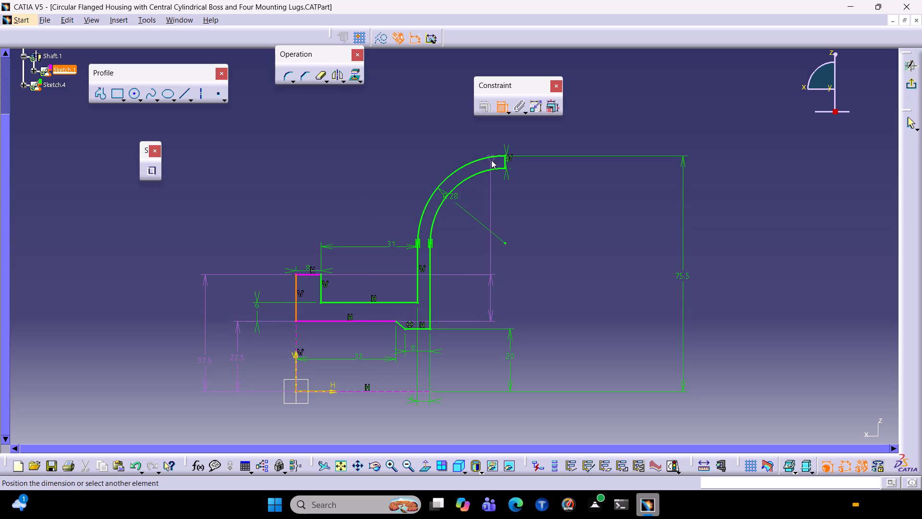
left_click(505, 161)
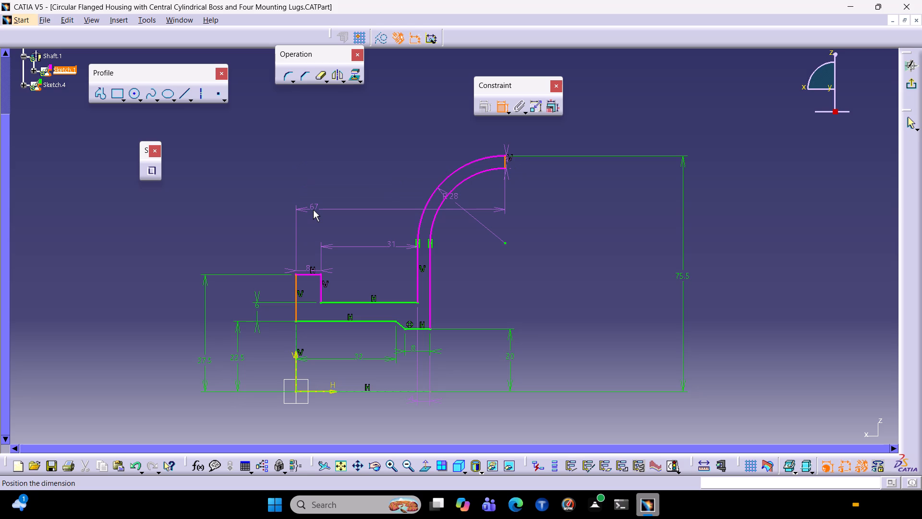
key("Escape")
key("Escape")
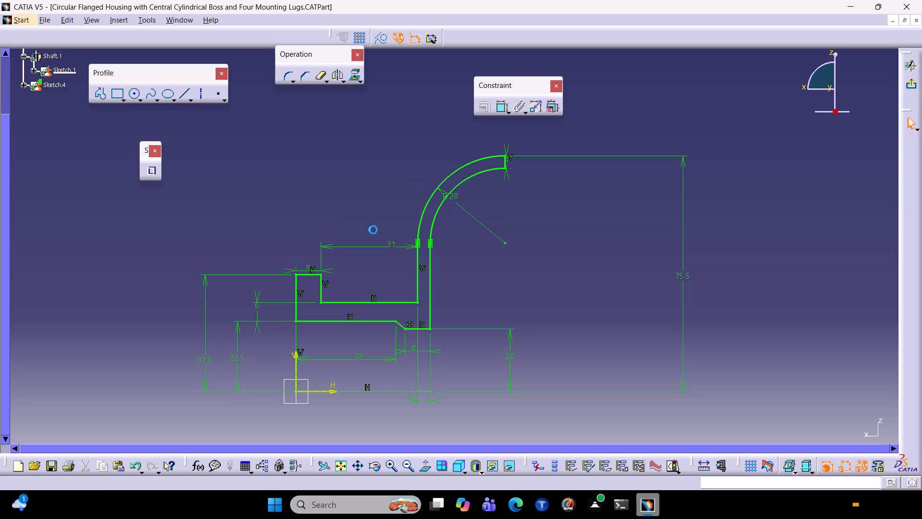
Replace the 31 mm dimension with a horizontal dimension from the flange's outer vertical edge to the arc's short end edge, placed above the profile.
left_click(394, 245)
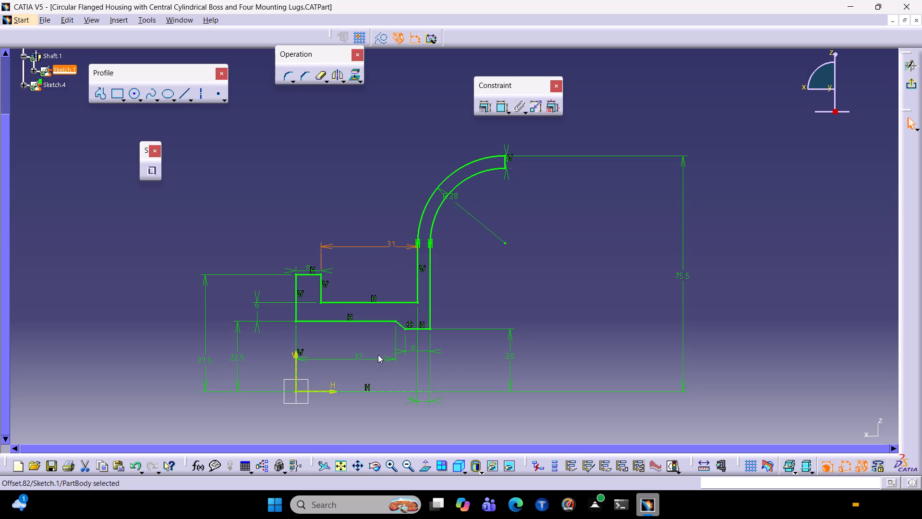
key("Delete")
left_click(498, 109)
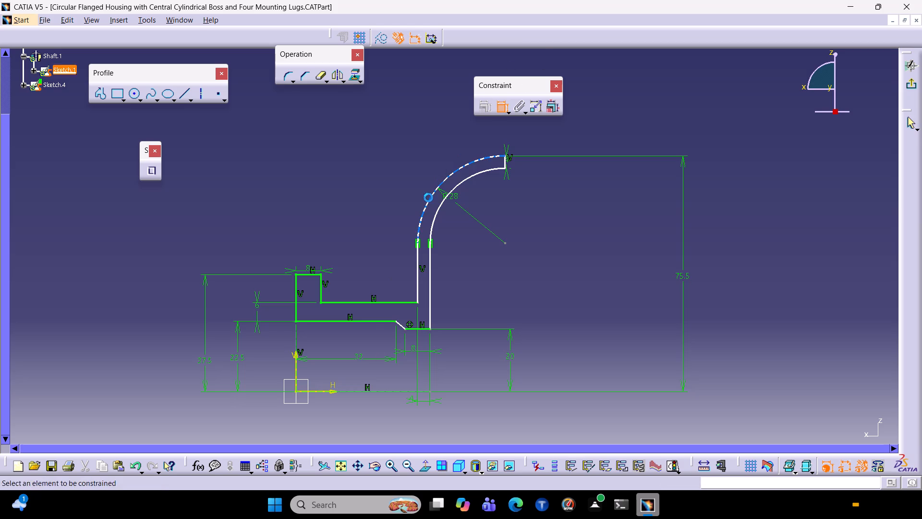
left_click(297, 313)
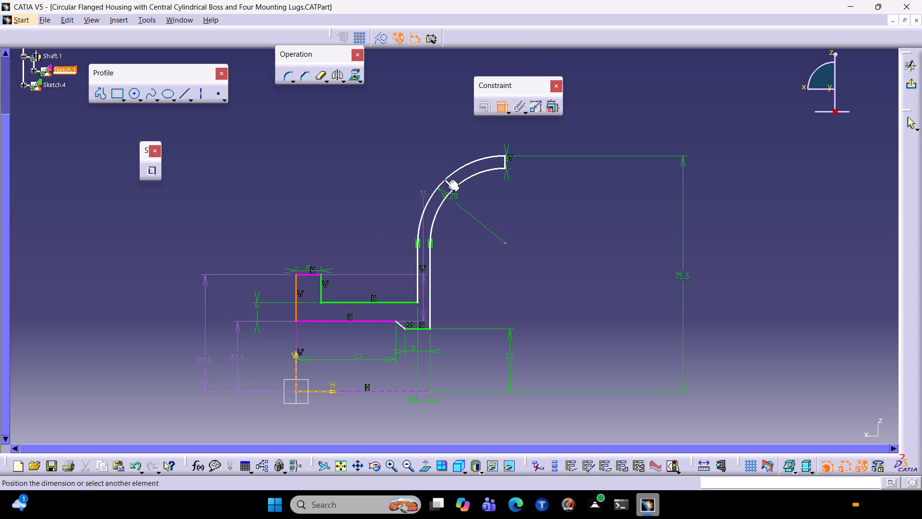
left_click(505, 163)
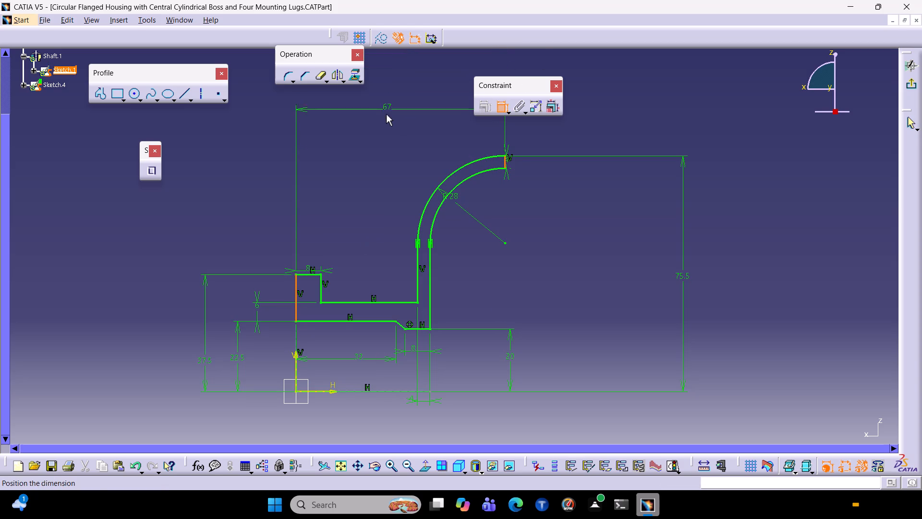
left_click(386, 118)
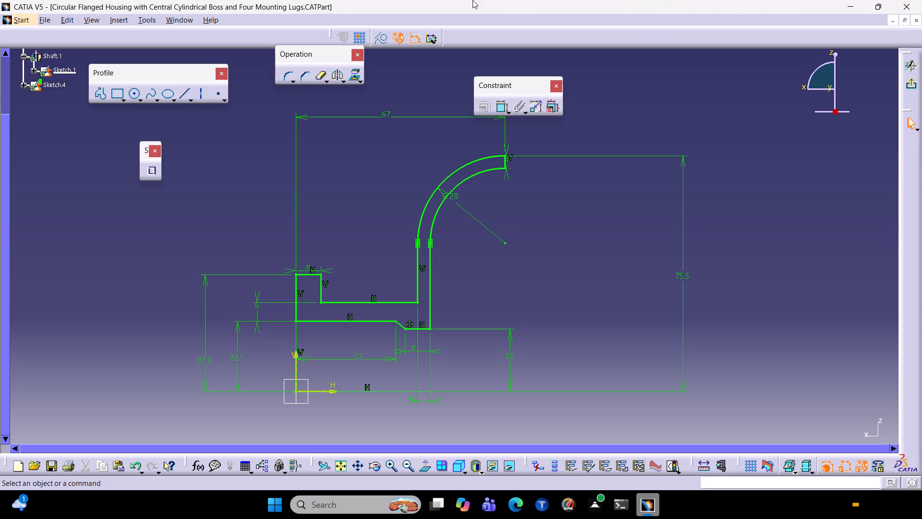
Set the horizontal dimension from the flange's outer edge to the arc's end edge to 71 mm.
double_click(399, 118)
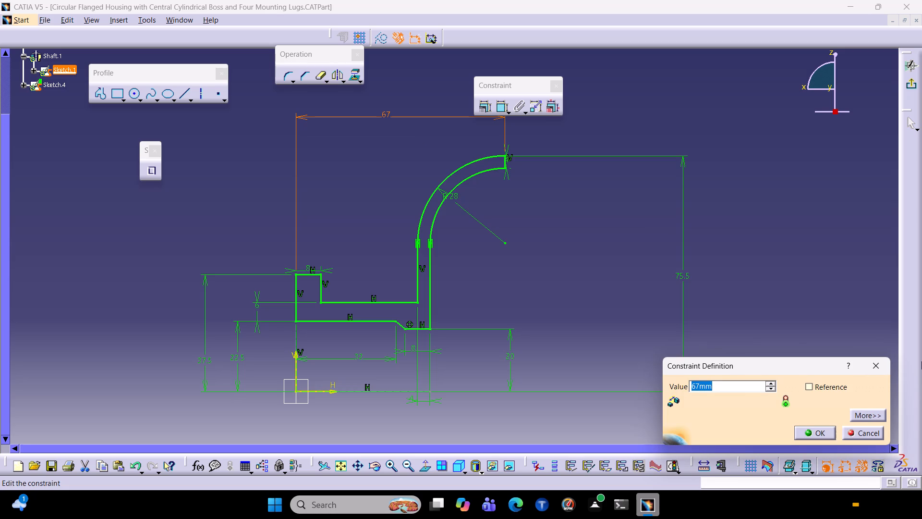
type("71")
key("Return")
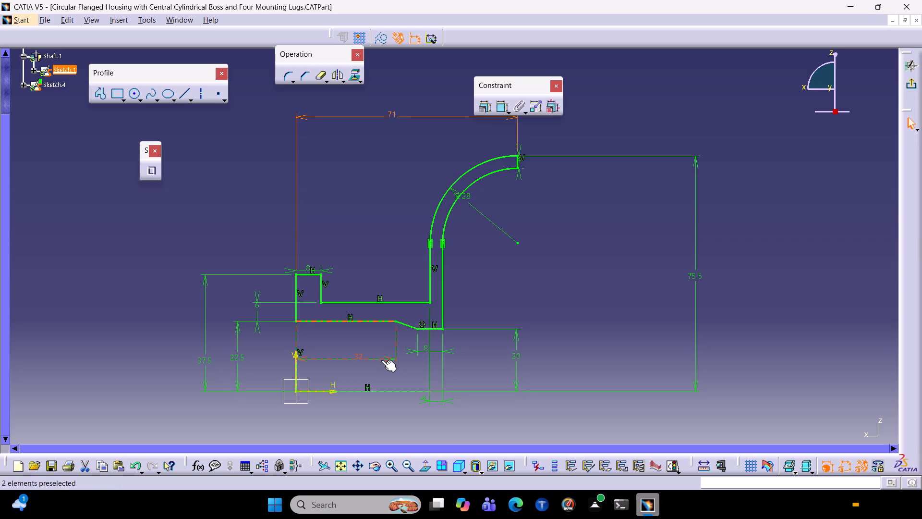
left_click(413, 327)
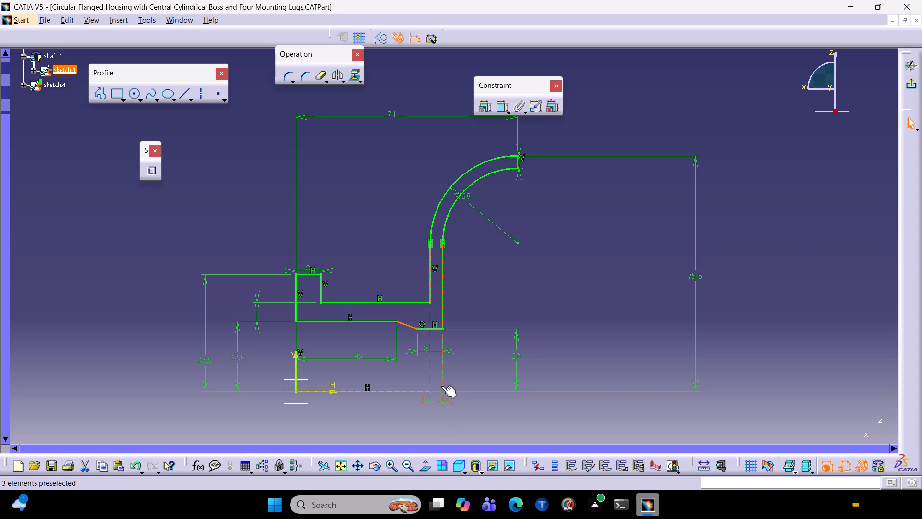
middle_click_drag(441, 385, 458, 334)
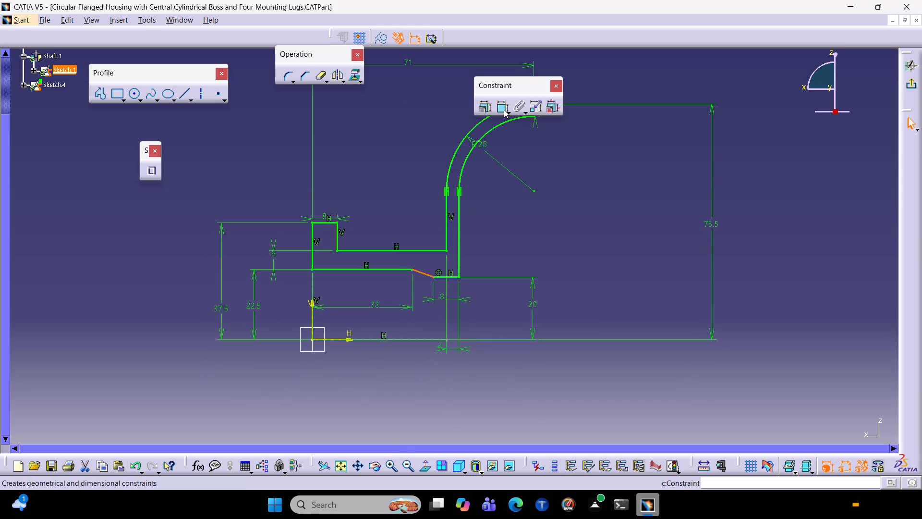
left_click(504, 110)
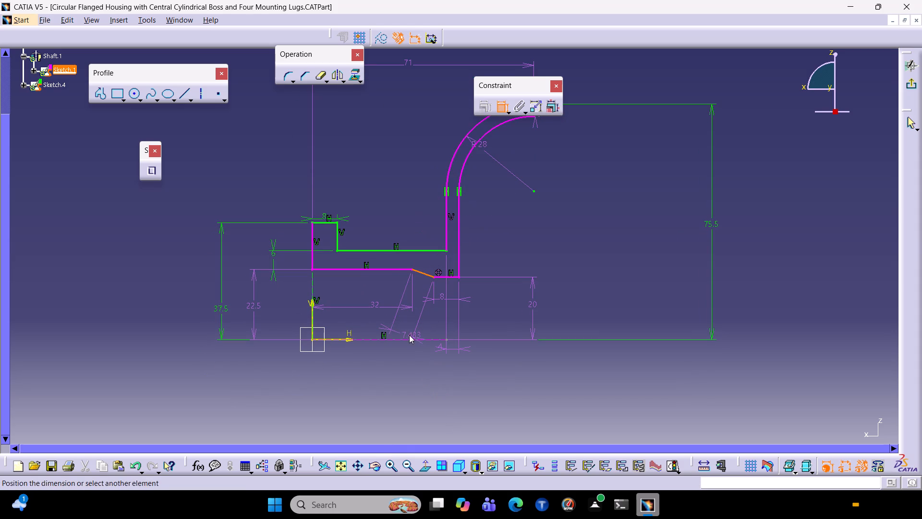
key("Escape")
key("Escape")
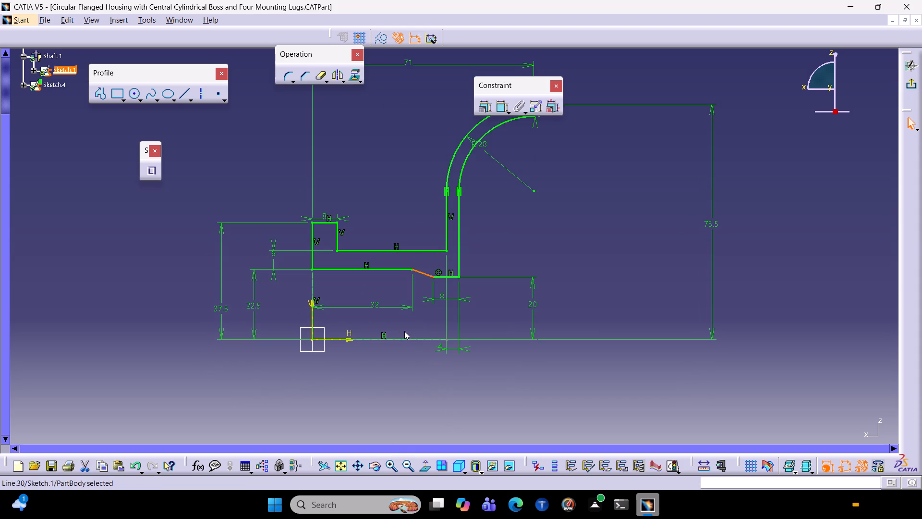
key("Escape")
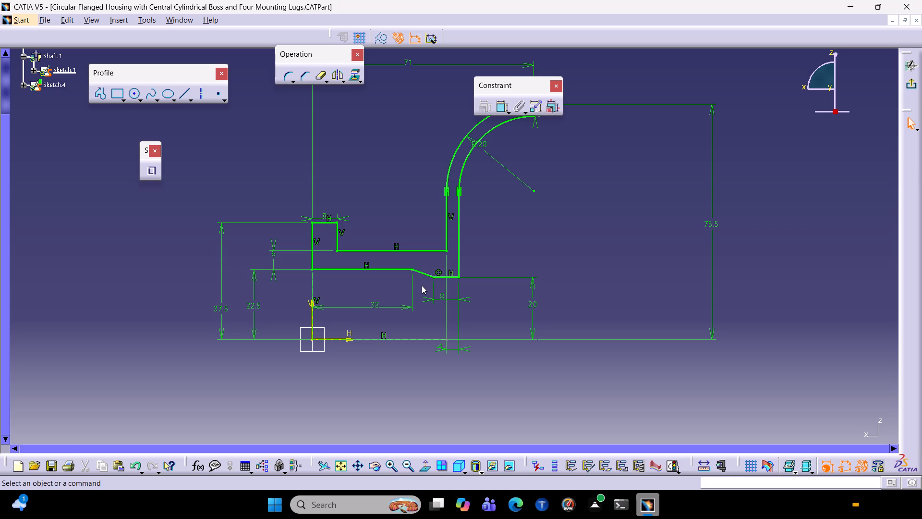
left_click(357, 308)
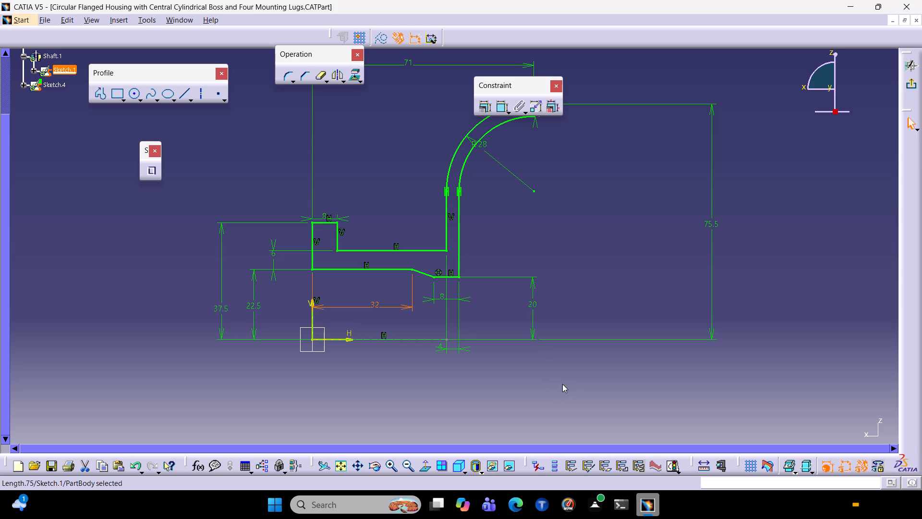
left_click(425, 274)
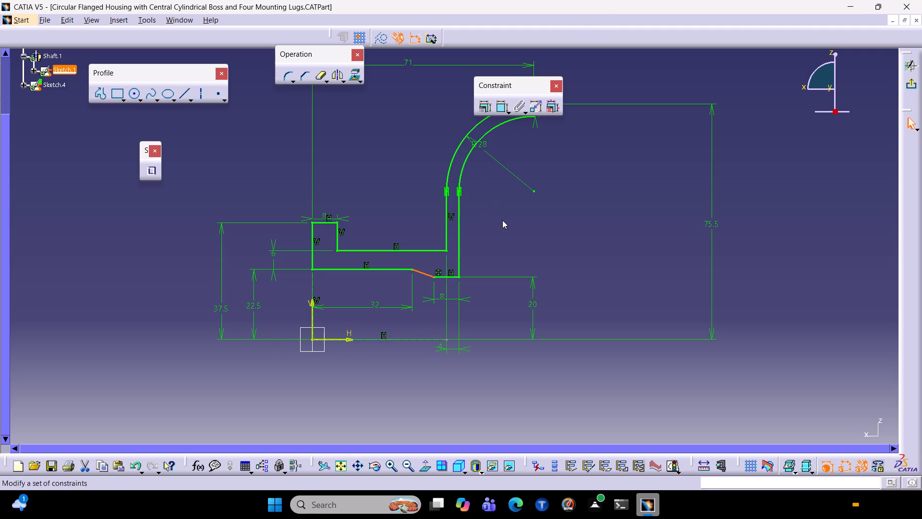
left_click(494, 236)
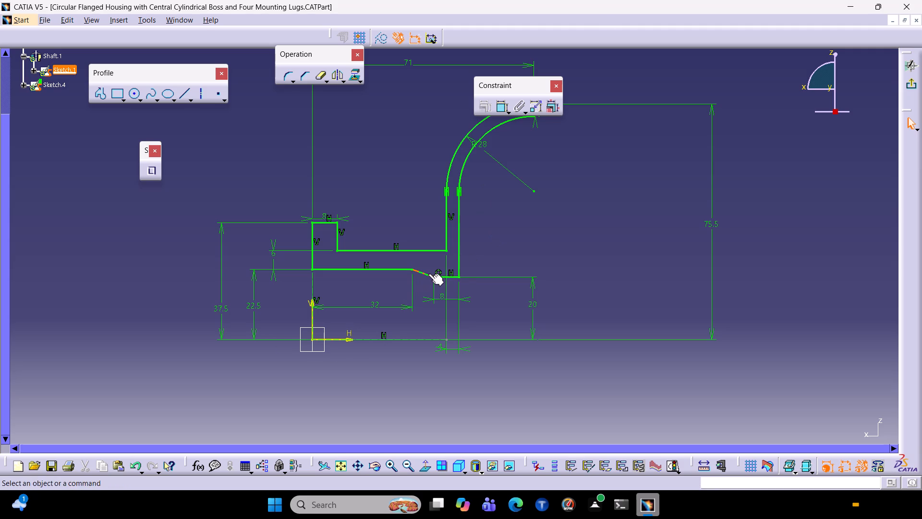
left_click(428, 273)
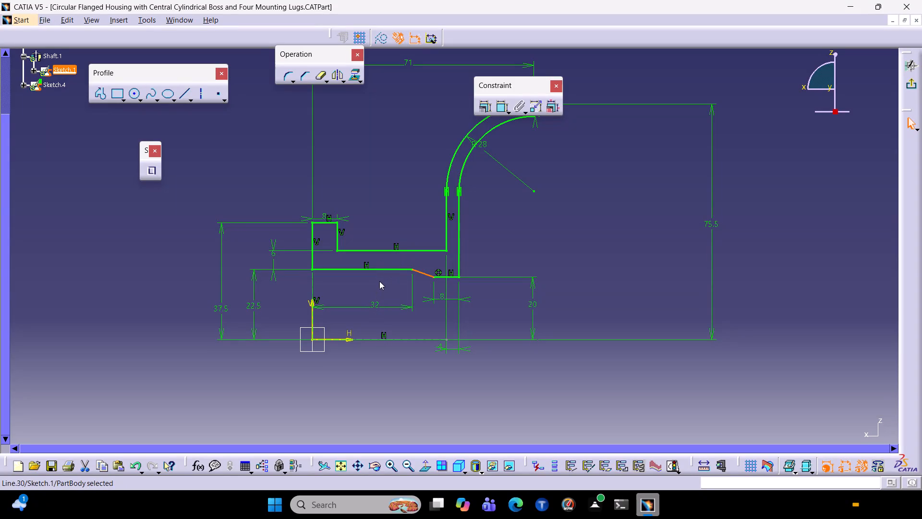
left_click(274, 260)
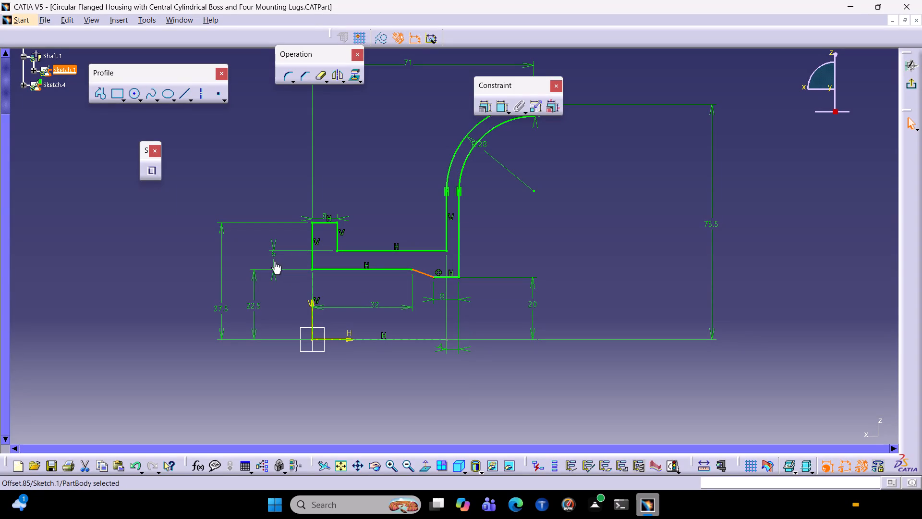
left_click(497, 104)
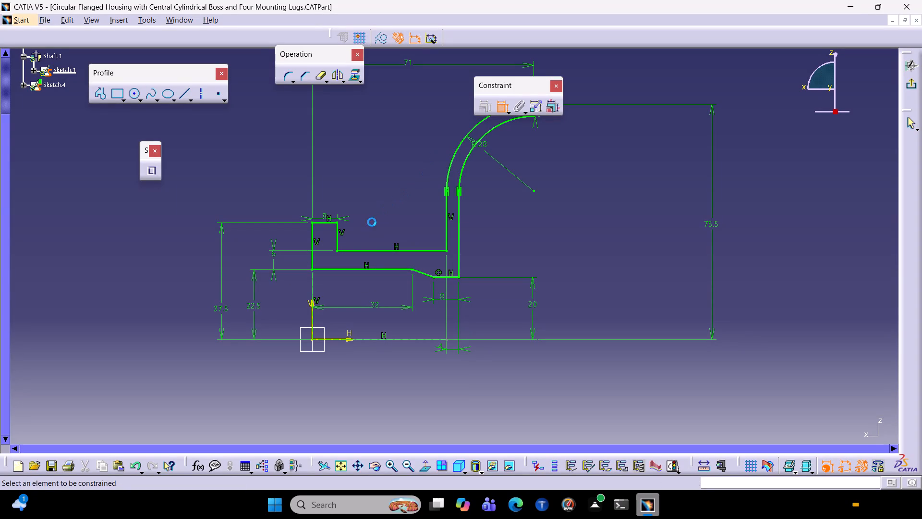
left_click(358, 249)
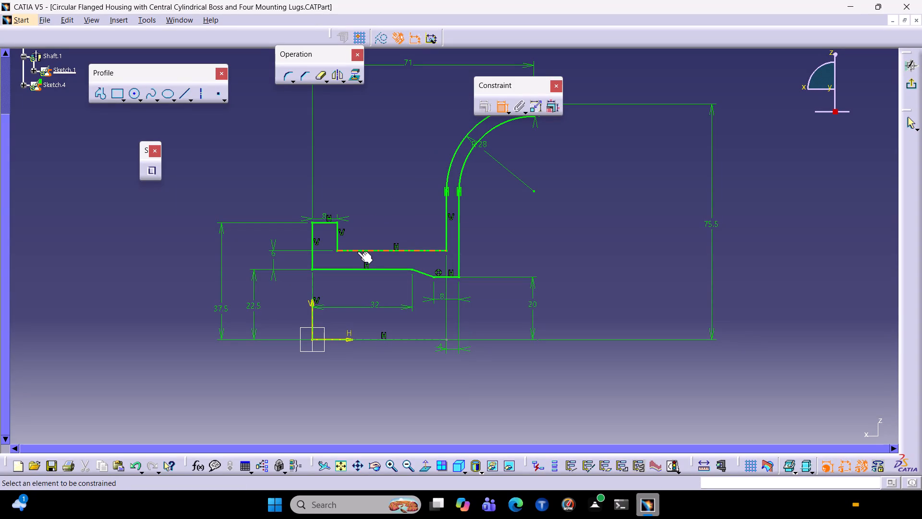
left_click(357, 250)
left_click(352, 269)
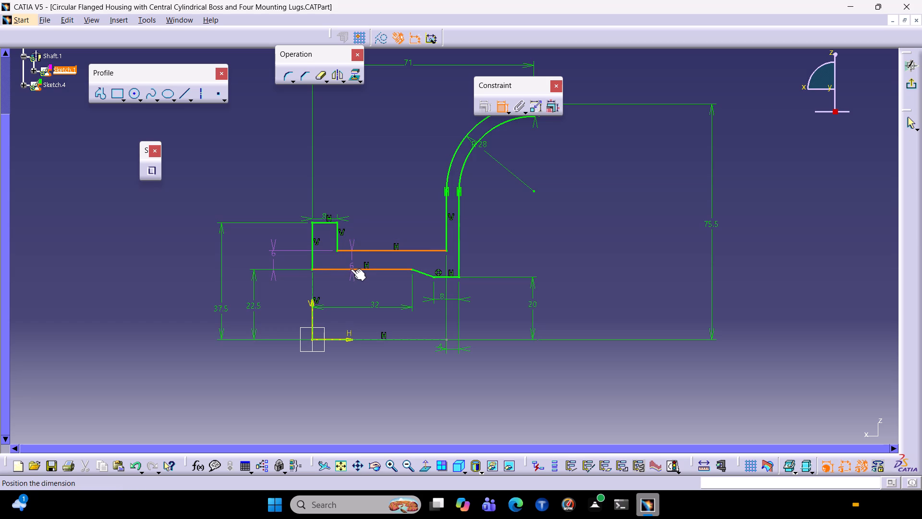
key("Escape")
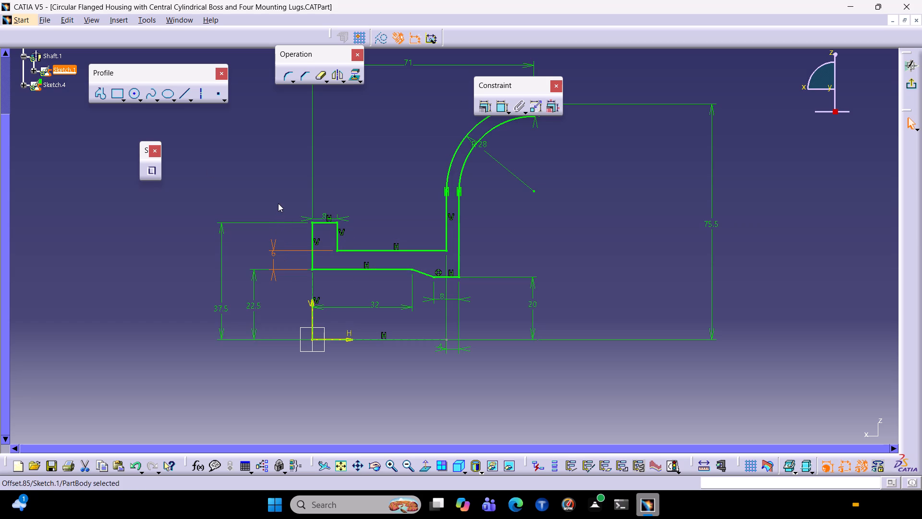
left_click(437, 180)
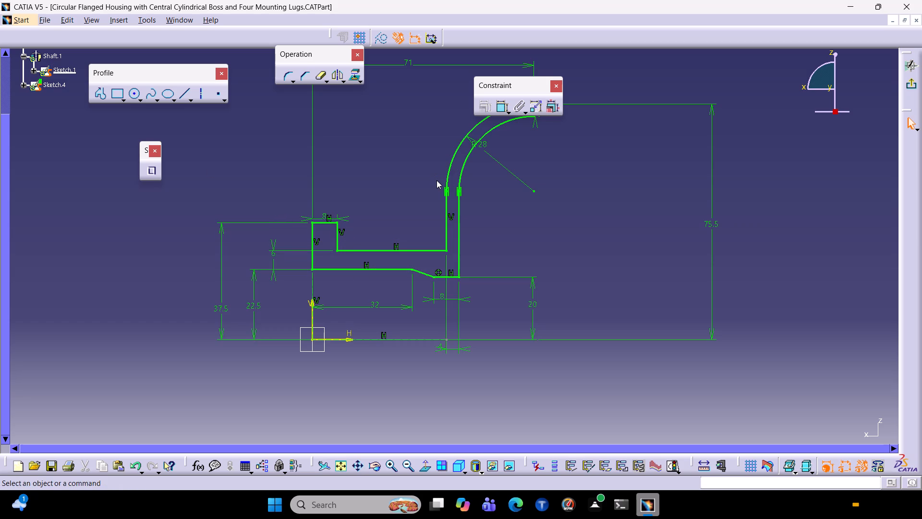
Exit the profile sketch and examine the revolved housing from the flange end.
left_click(916, 90)
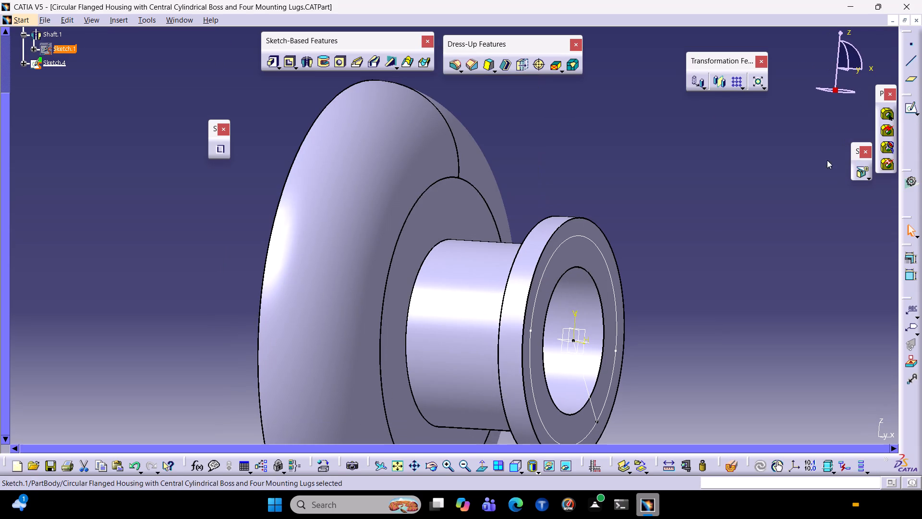
middle_click_drag(722, 252, 439, 221)
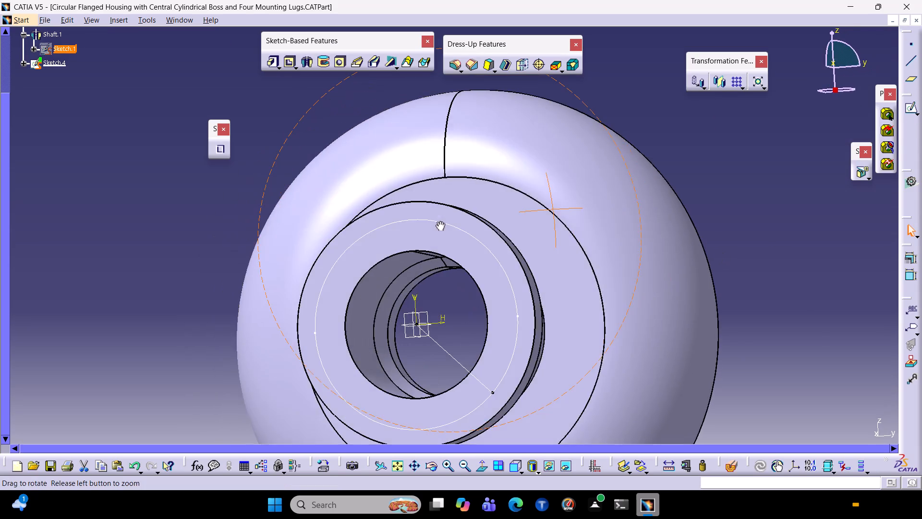
middle_click_drag(439, 221, 509, 219)
middle_click_drag(509, 219, 480, 234, "ctrl")
left_click(629, 247)
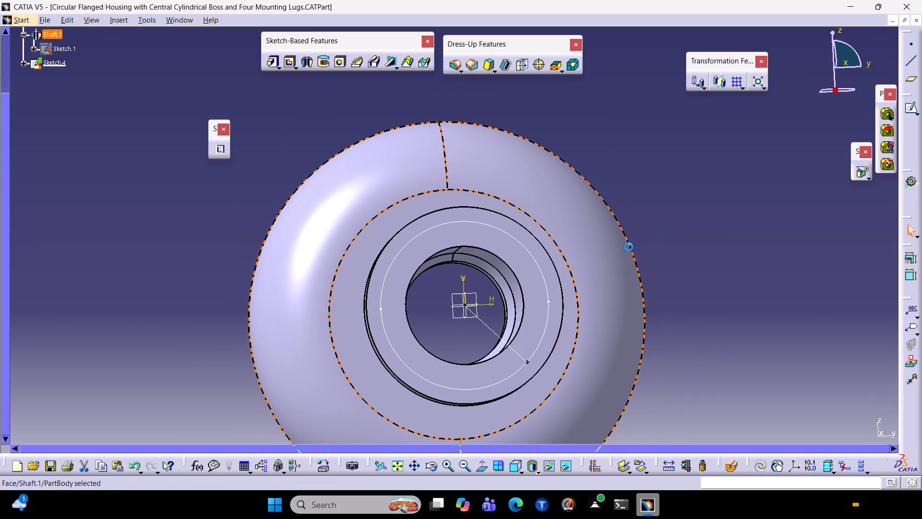
middle_click_drag(576, 148, 518, 78)
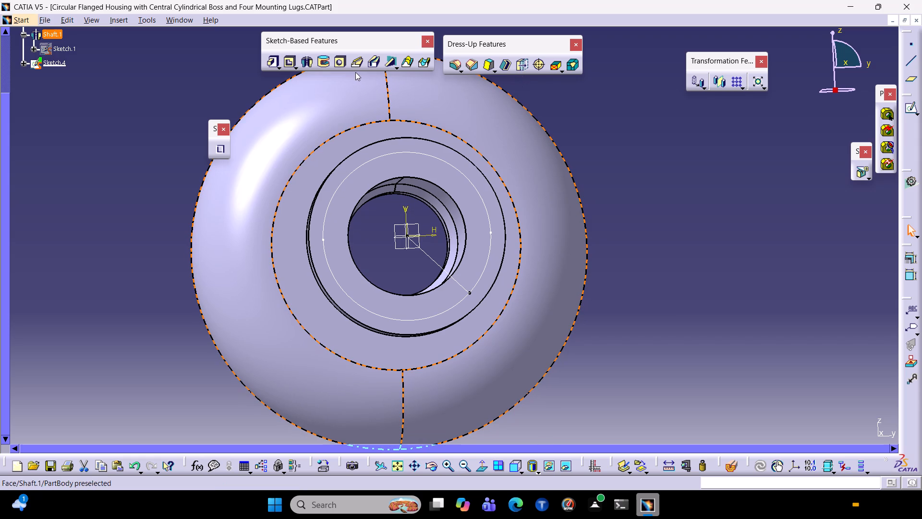
Reopen the shaft's profile sketch and delete the 32 mm dimension of the long lower horizontal edge.
double_click(51, 47)
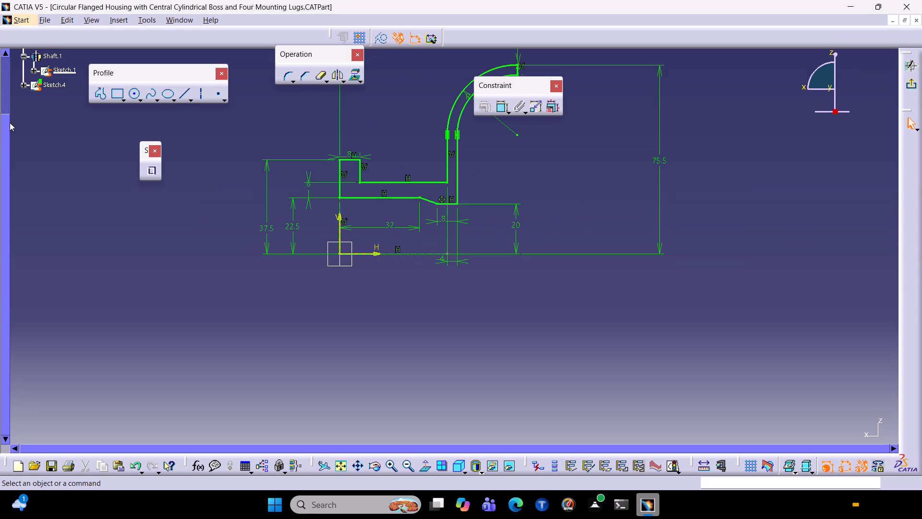
middle_click_drag(537, 195, 548, 181, "ctrl")
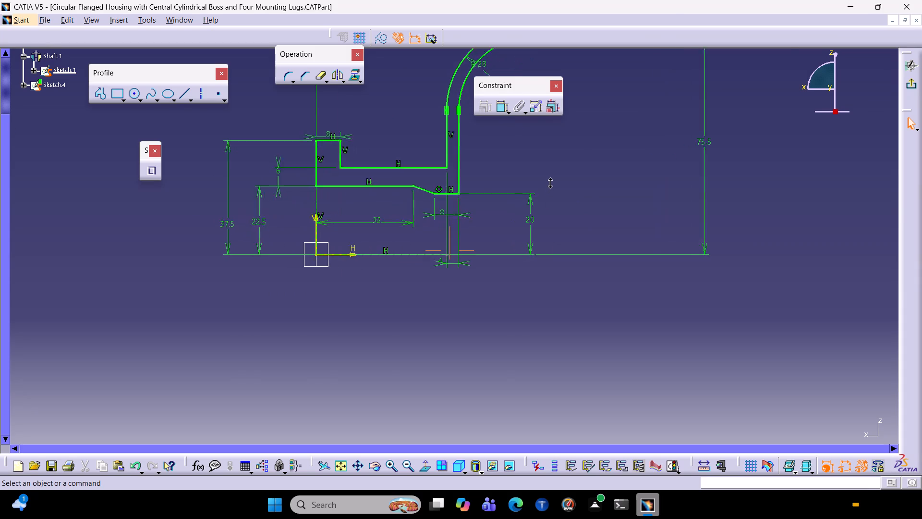
middle_click_drag(548, 181, 574, 162, "ctrl")
middle_click_drag(574, 162, 575, 288)
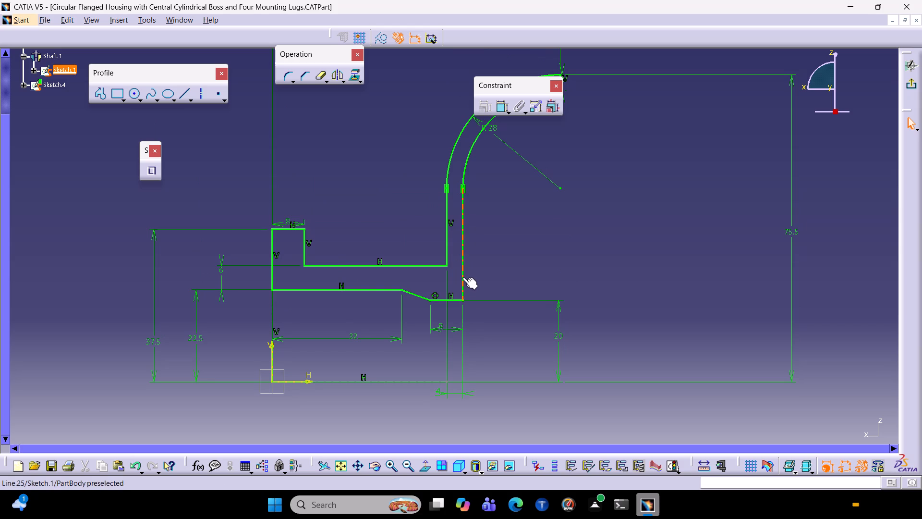
left_click(383, 337)
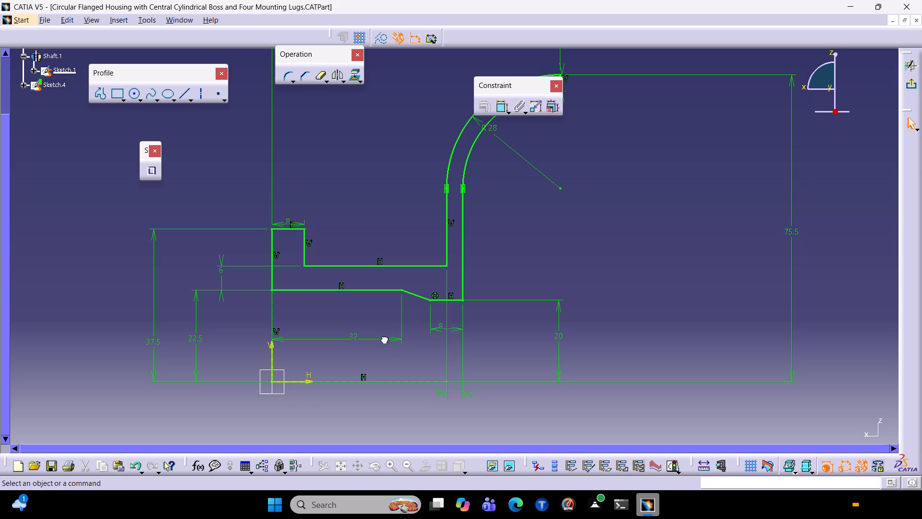
left_click(379, 338)
key("Delete")
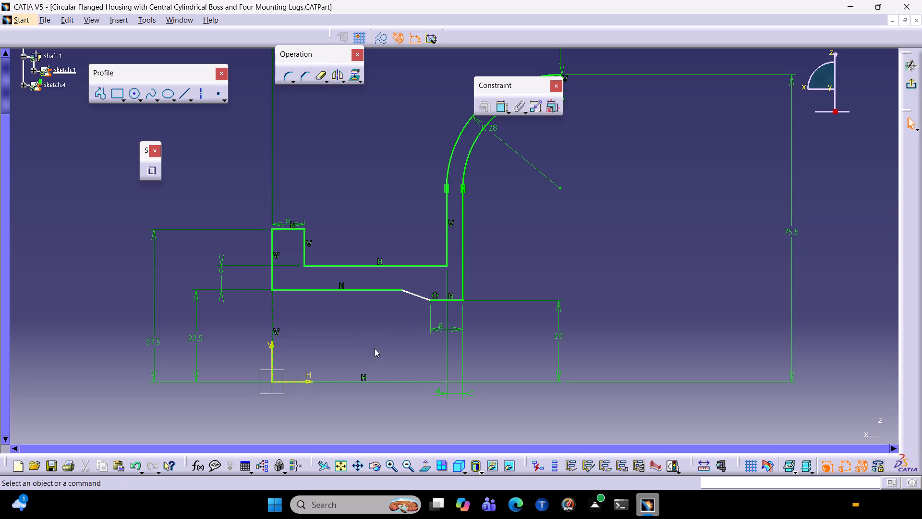
Dimension the profile's long lower horizontal edge again beneath it, set its length to 32 mm, and exit the sketch.
left_click_drag(428, 298, 422, 298)
left_click(381, 289)
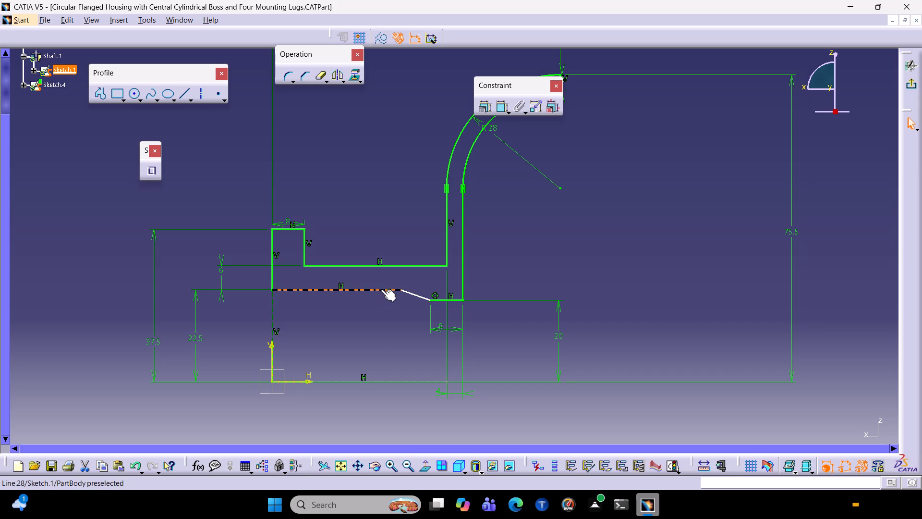
left_click(497, 103)
left_click(365, 340)
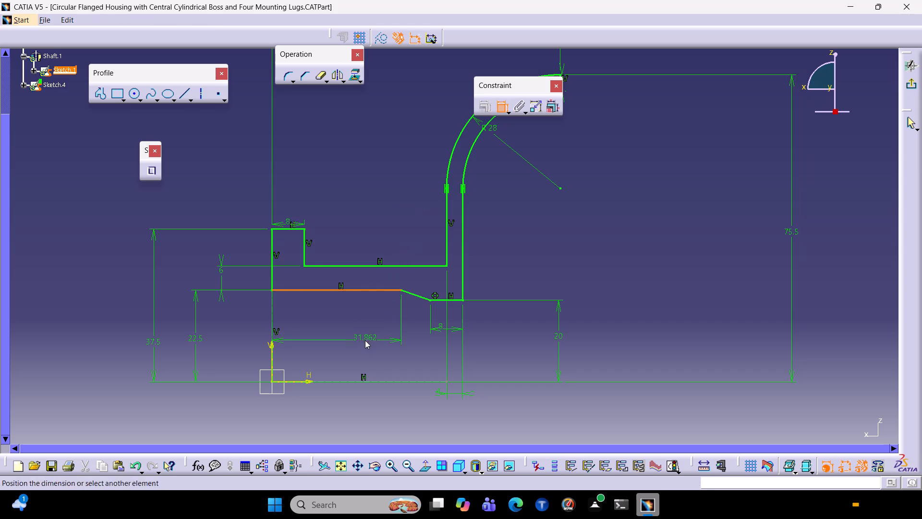
double_click(364, 338)
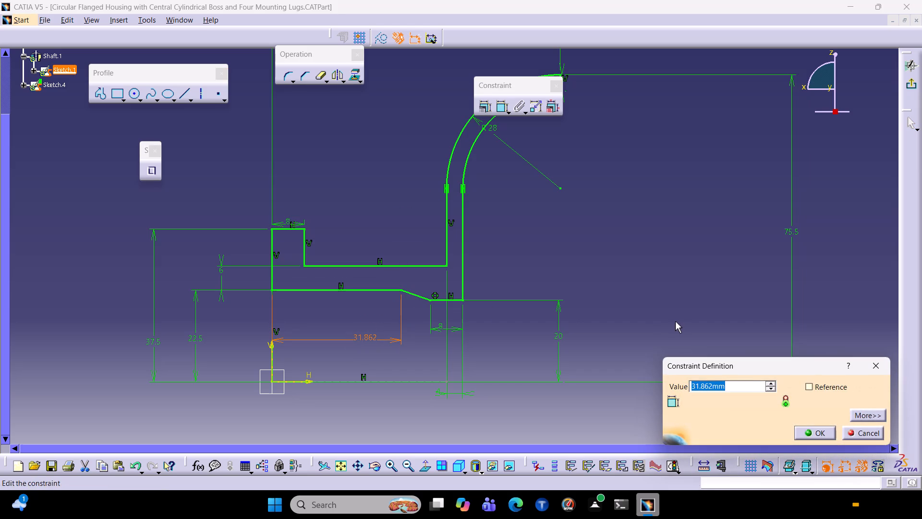
type("32")
key("Return")
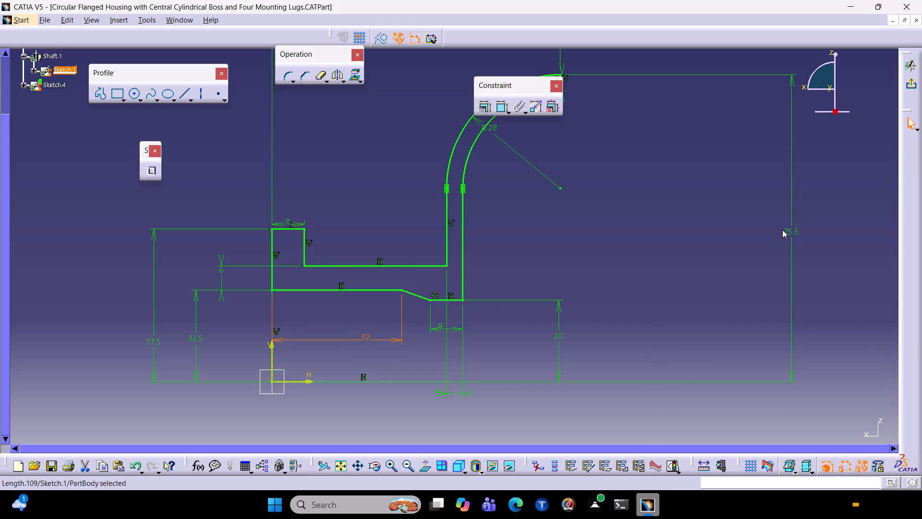
left_click(529, 280)
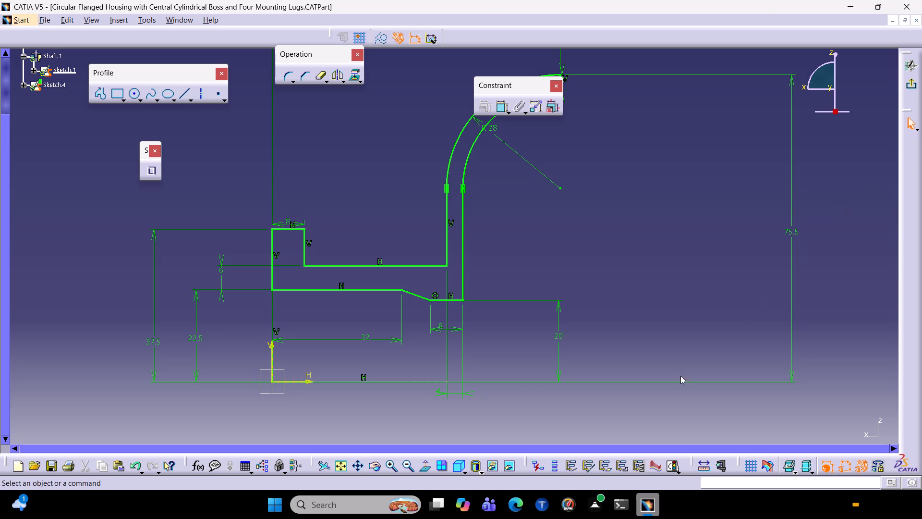
left_click(912, 82)
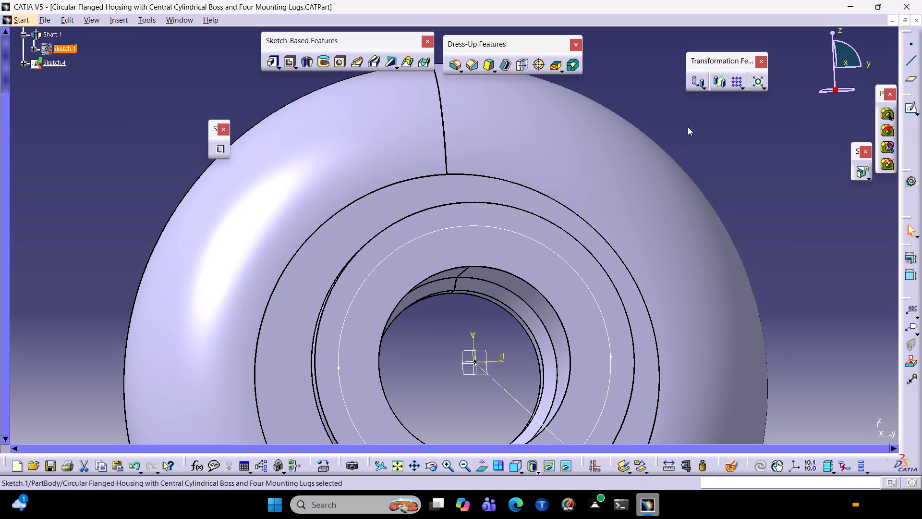
Start a hole at the Sketch.4 point on the flange face's circle, directed into the flange.
middle_click_drag(688, 126, 658, 151, "ctrl")
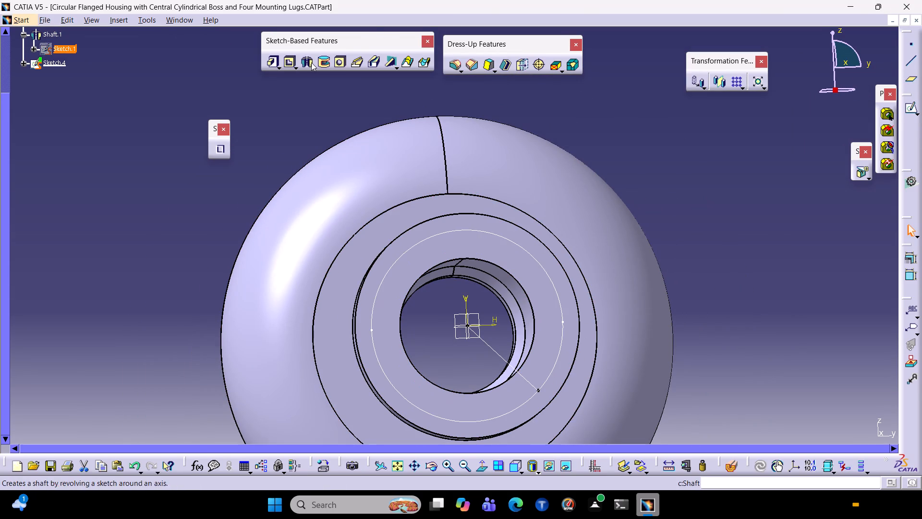
left_click(337, 59)
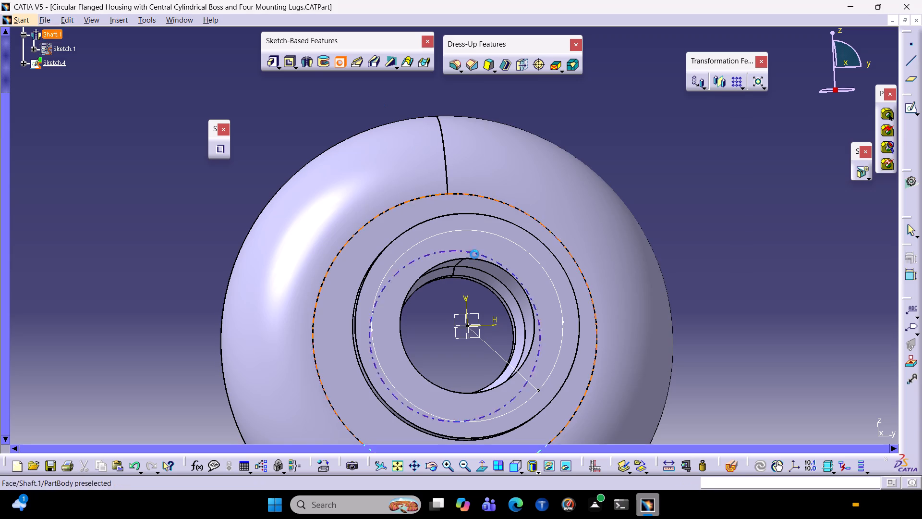
left_click(536, 390)
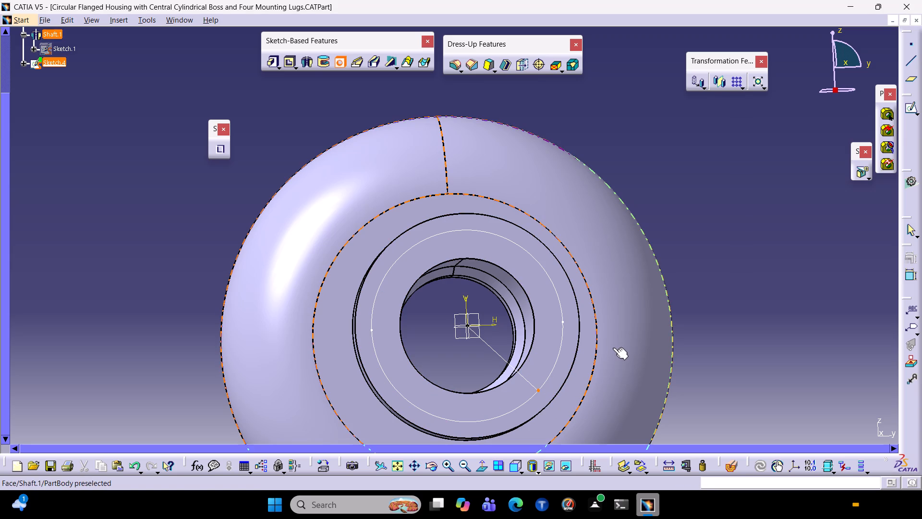
left_click(468, 326)
middle_click_drag(697, 372, 657, 326)
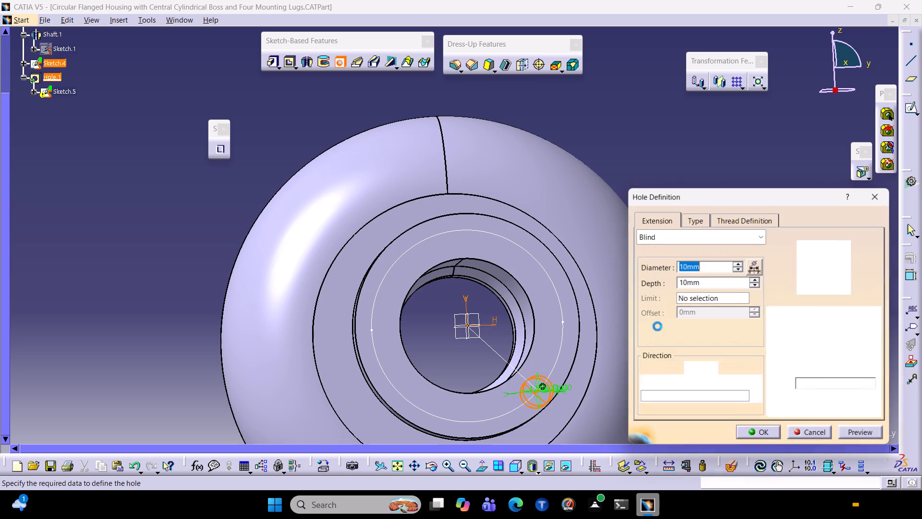
middle_click_drag(657, 326, 648, 318)
middle_click_drag(591, 119, 502, 36)
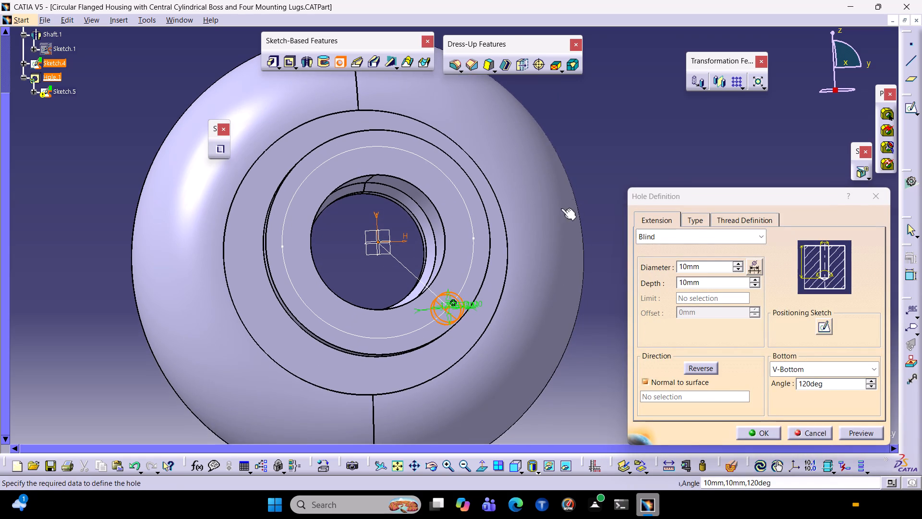
middle_click_drag(605, 213, 528, 77)
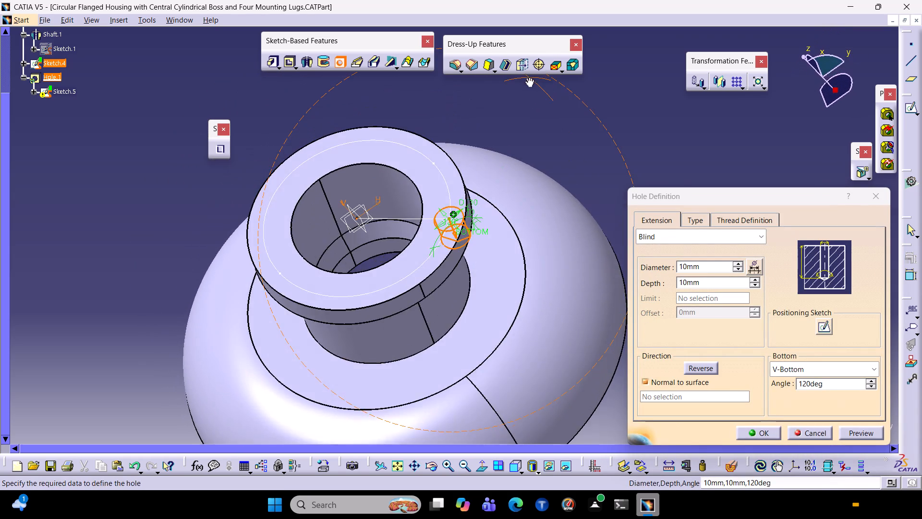
middle_click_drag(528, 77, 519, 60)
left_click(690, 372)
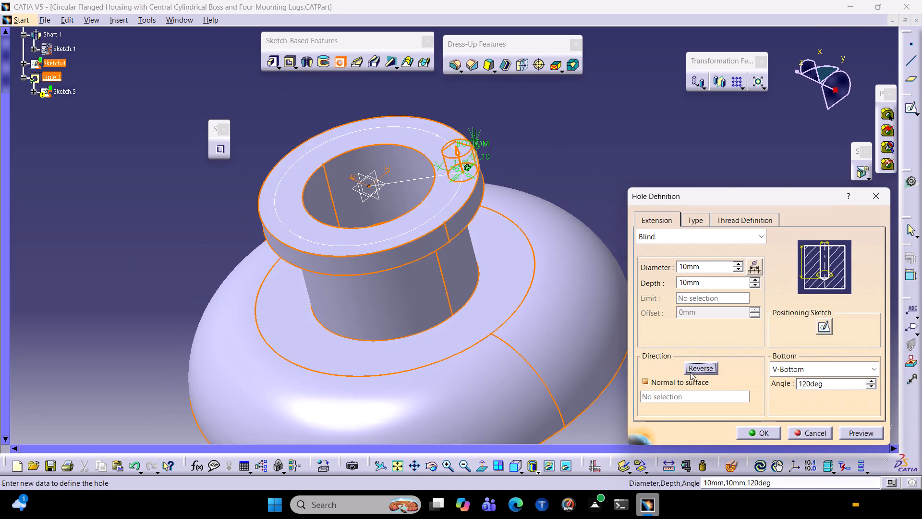
left_click(690, 372)
Make the hole threaded with Support Depth as bottom type, Metric Thick Pitch as thread type, and M6 as thread description.
left_click(725, 222)
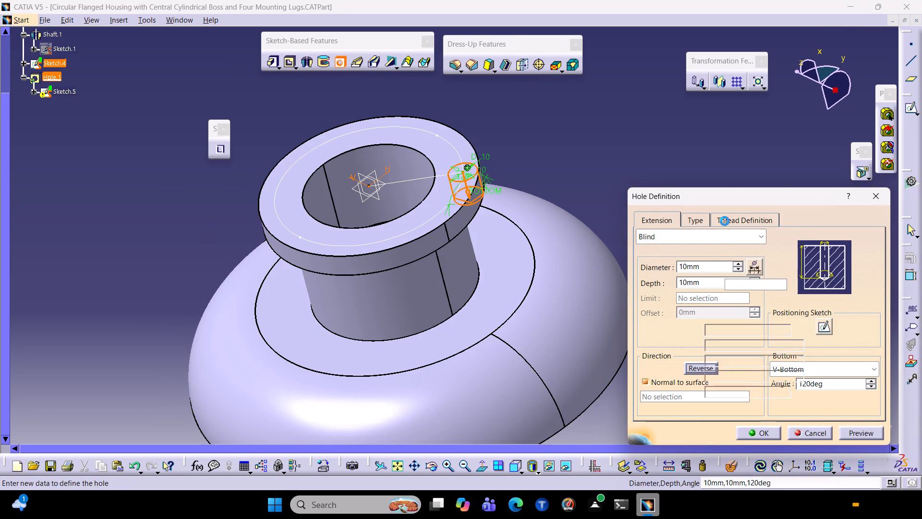
left_click(663, 237)
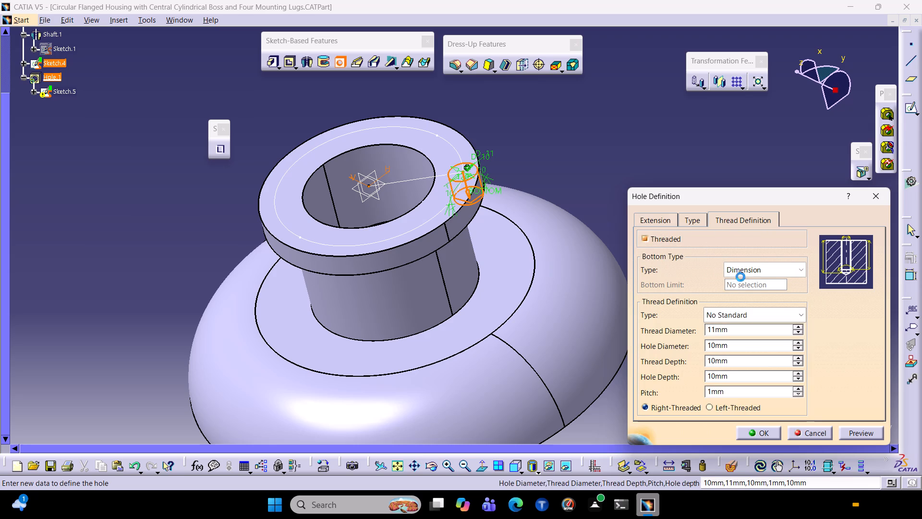
left_click(741, 275)
left_click(742, 297)
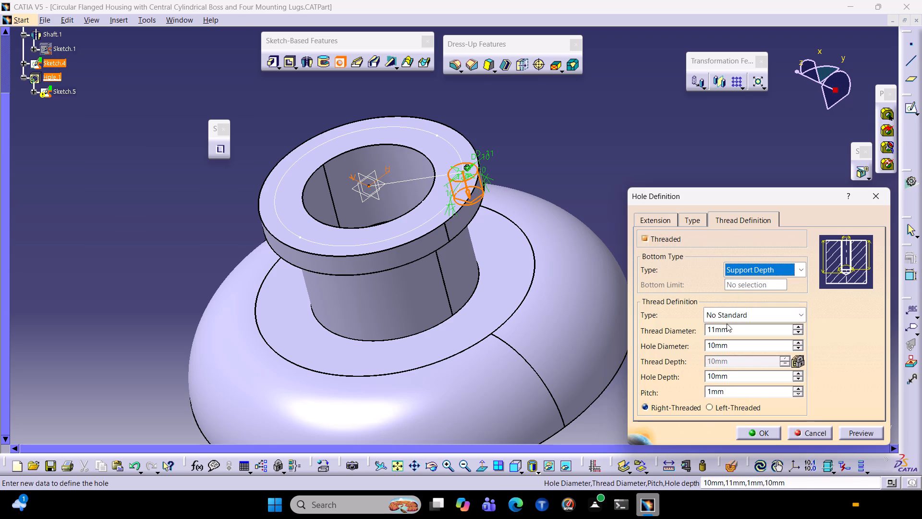
left_click(751, 266)
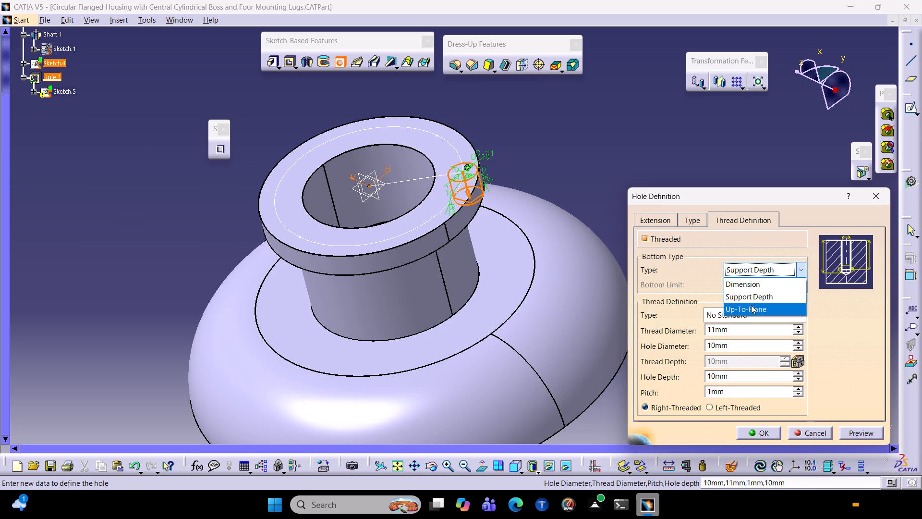
left_click(759, 263)
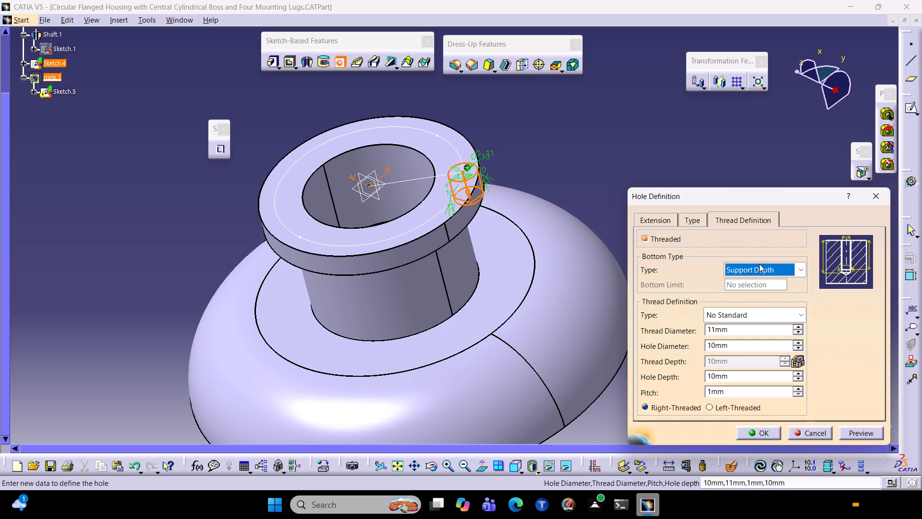
left_click(740, 314)
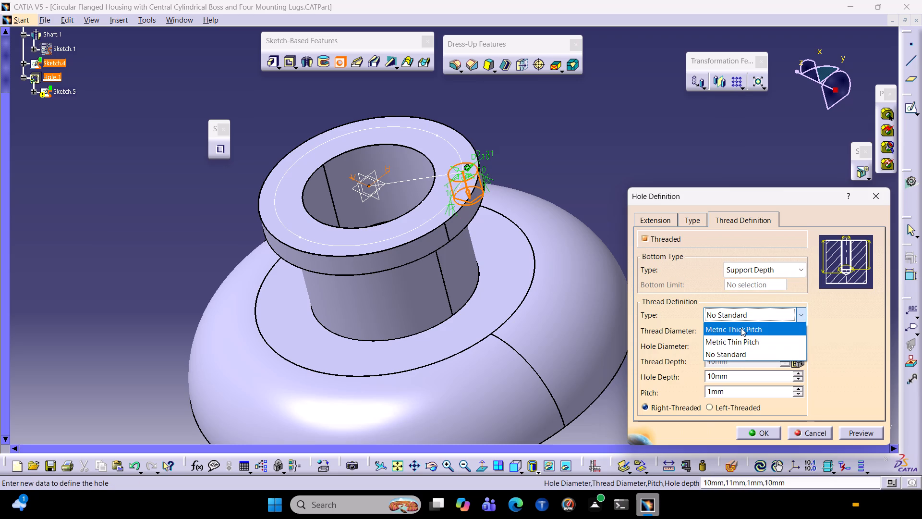
left_click(741, 328)
left_click(570, 272)
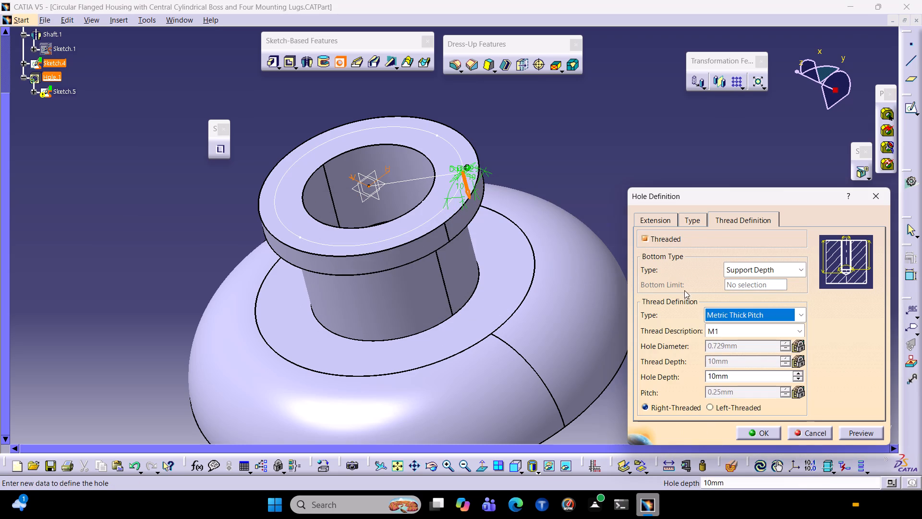
left_click(724, 325)
scroll(715, 363, "down", 2)
left_click(717, 410)
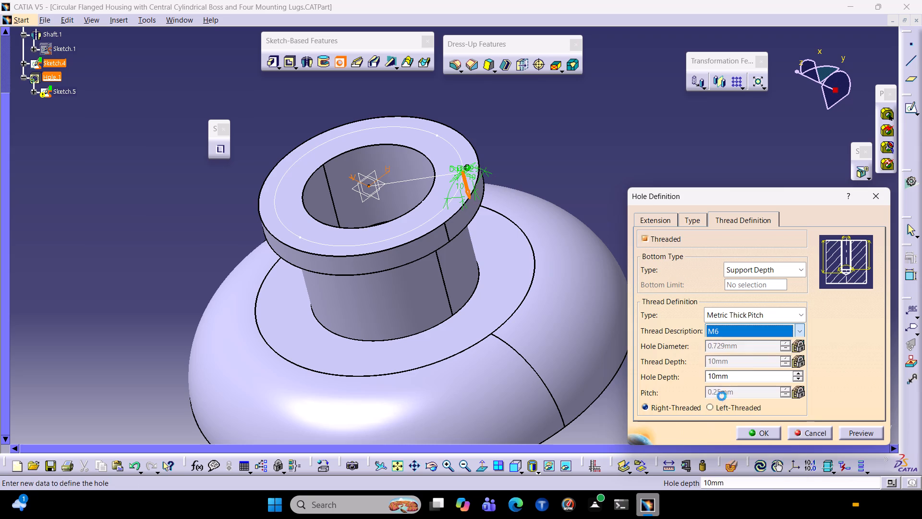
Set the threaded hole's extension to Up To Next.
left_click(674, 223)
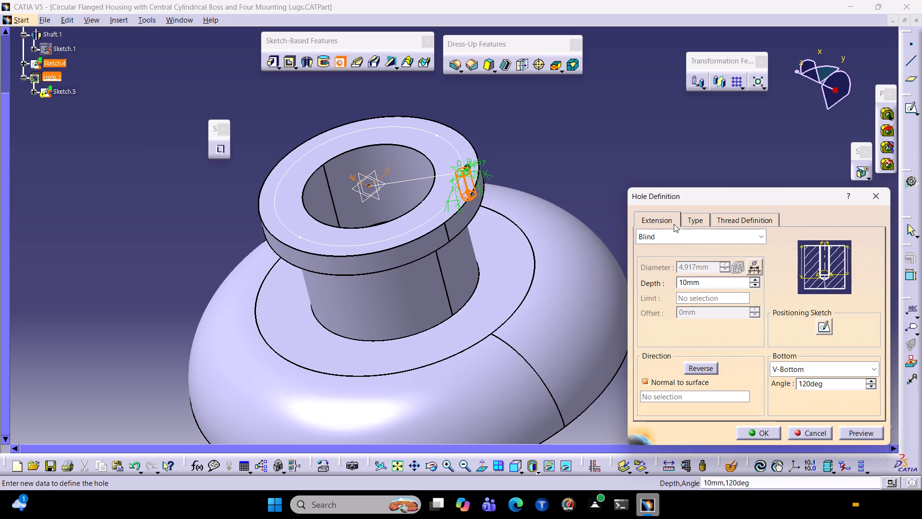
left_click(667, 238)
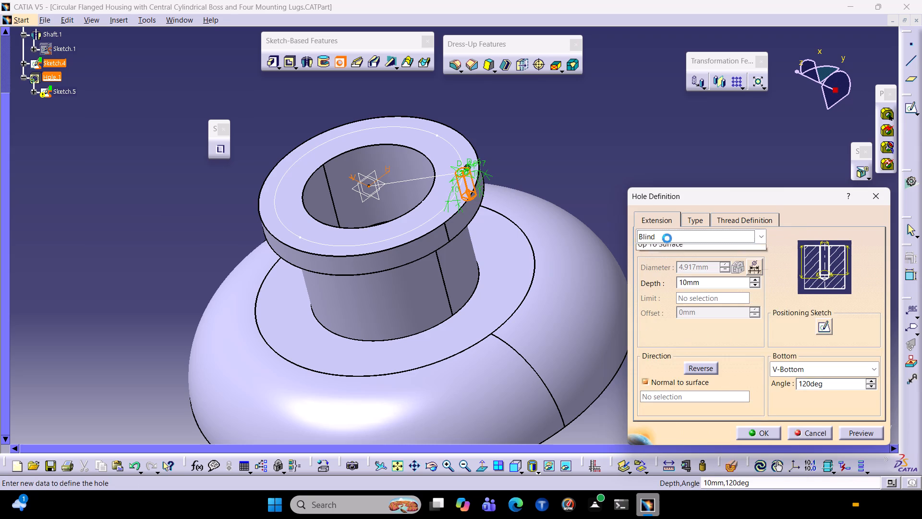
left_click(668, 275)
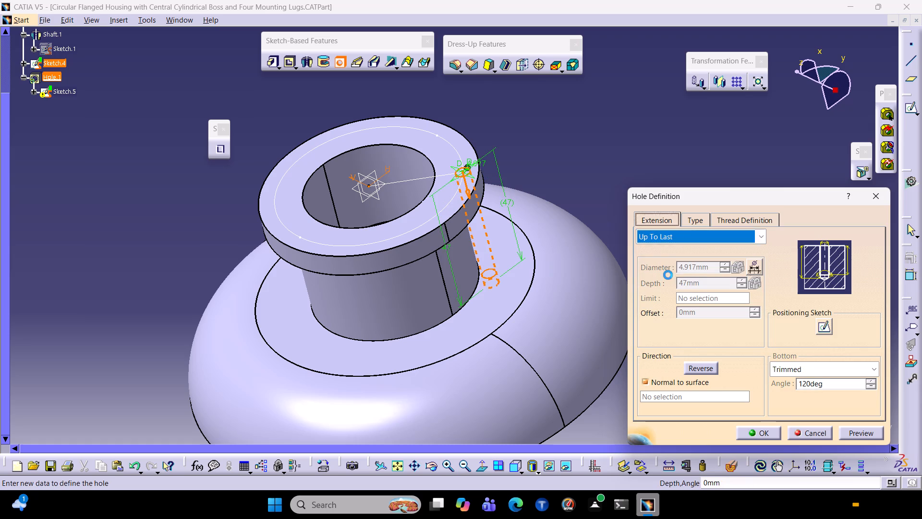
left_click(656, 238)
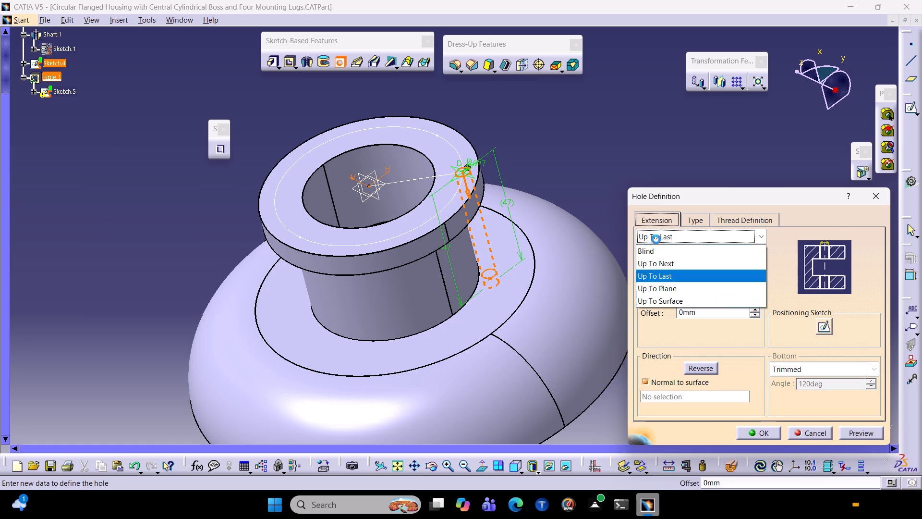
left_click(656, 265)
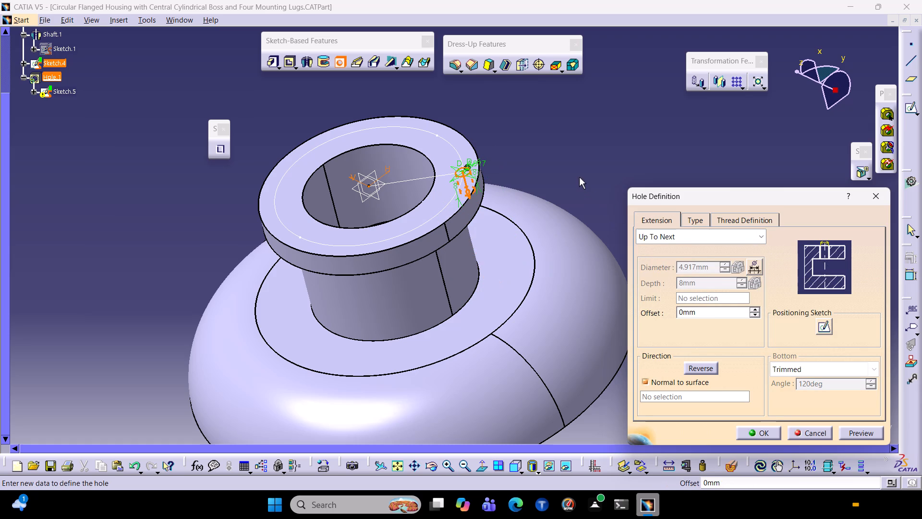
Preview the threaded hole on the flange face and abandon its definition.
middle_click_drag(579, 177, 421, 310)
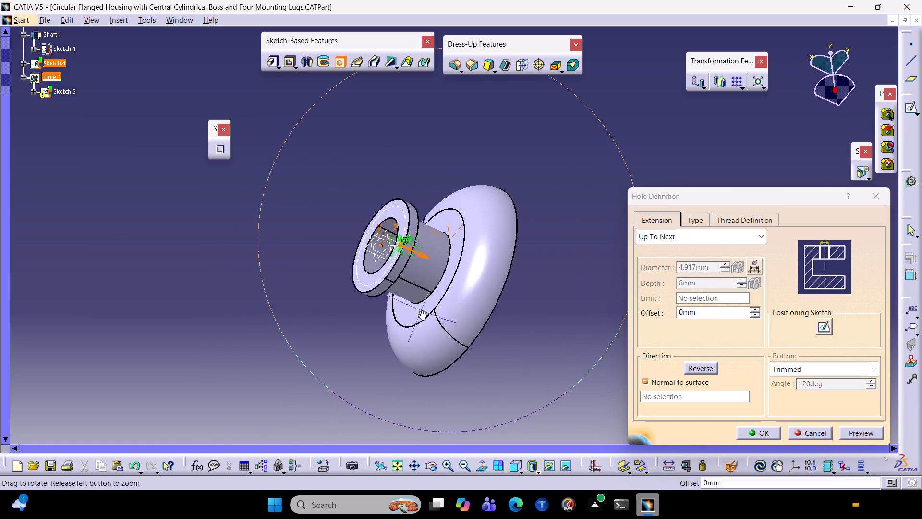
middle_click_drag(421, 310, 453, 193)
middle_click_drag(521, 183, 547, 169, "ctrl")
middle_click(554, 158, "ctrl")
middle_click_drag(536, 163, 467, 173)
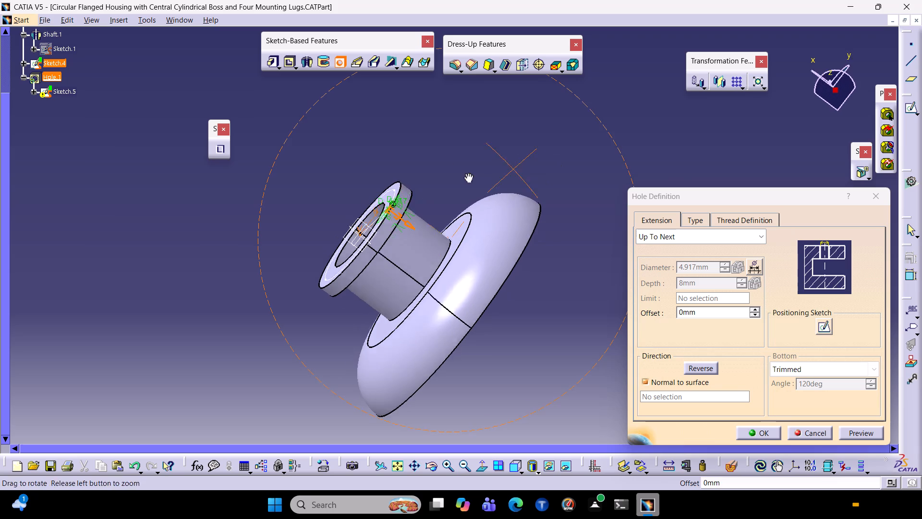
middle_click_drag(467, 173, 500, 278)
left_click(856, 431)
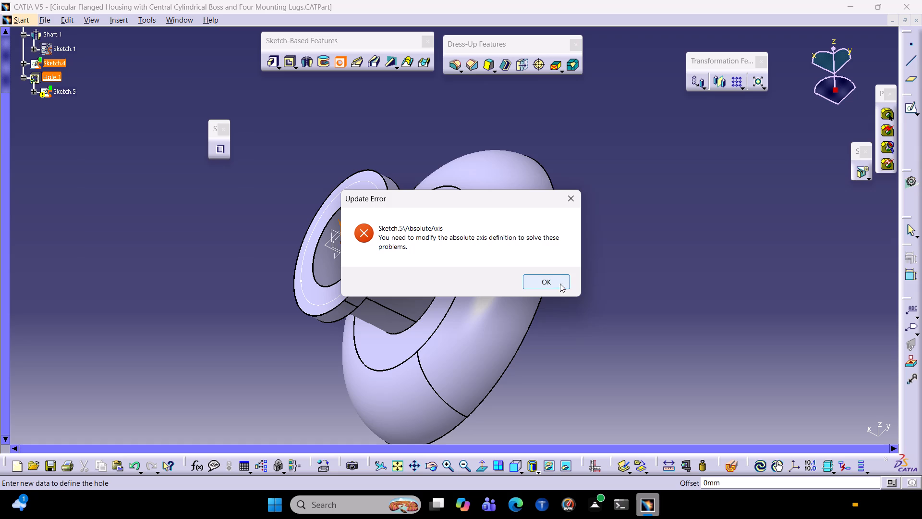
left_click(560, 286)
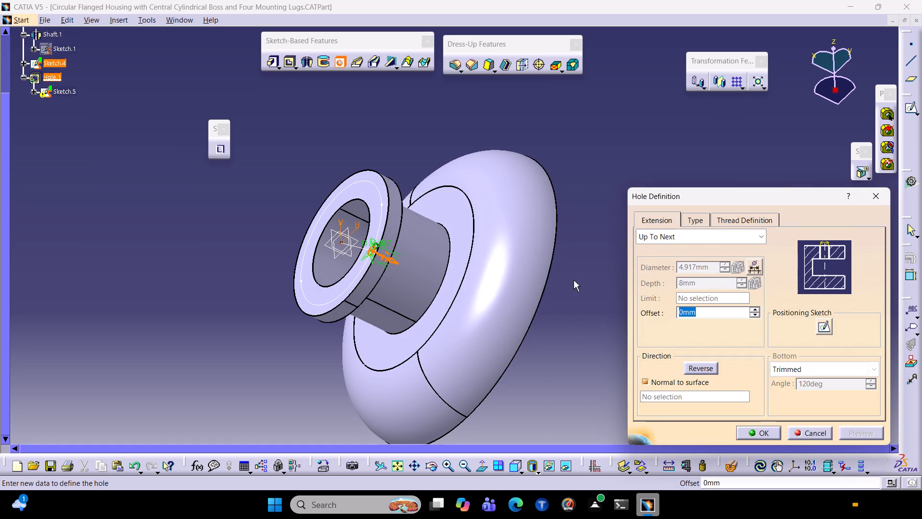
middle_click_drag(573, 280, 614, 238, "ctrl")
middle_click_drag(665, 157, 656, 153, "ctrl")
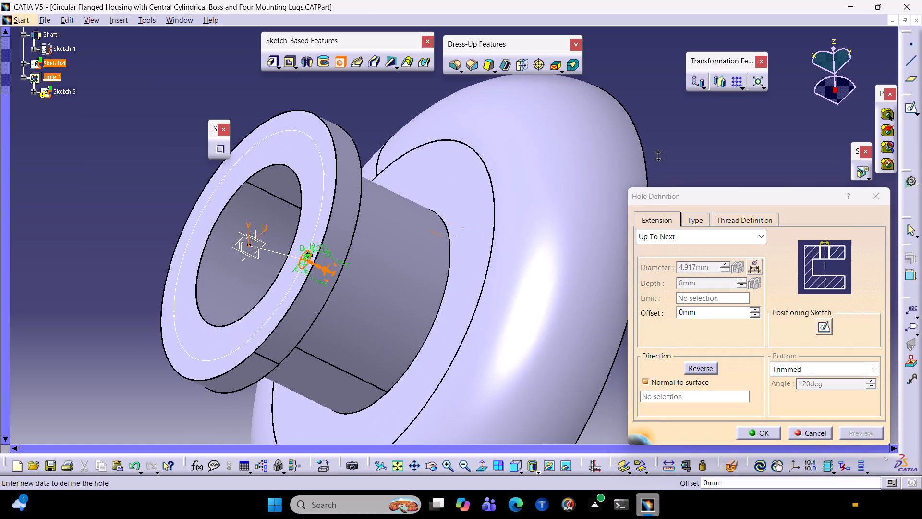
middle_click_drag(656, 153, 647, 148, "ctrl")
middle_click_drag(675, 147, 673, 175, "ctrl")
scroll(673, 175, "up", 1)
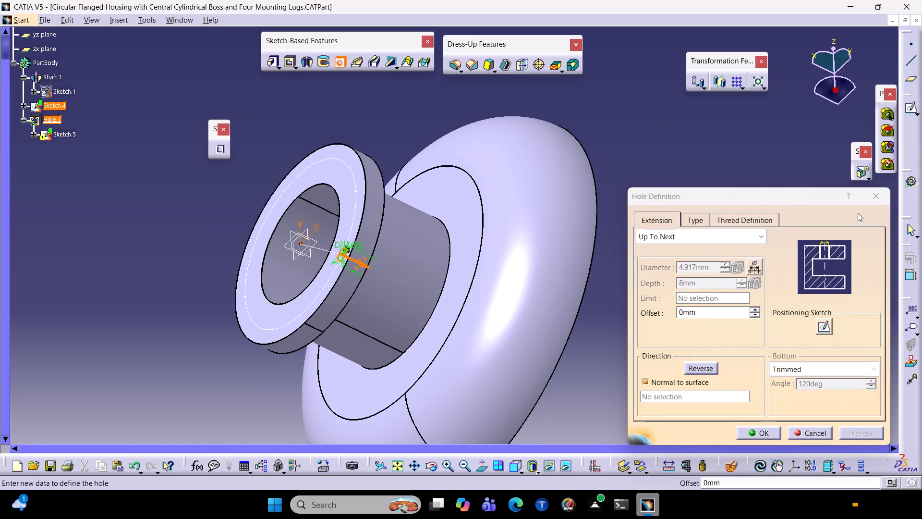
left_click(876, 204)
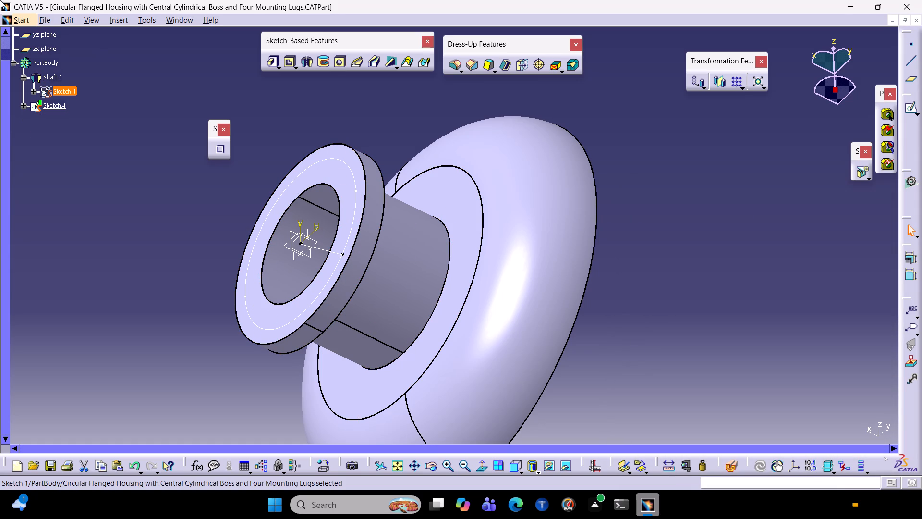
Start a new hole on the flange's front face, positioned at the Sketch.4 point on the circle.
left_click(338, 65)
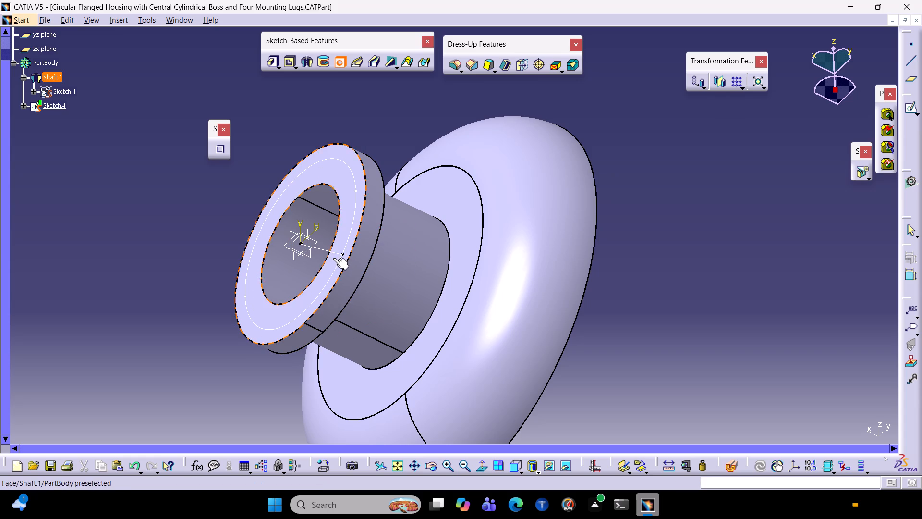
left_click(343, 253)
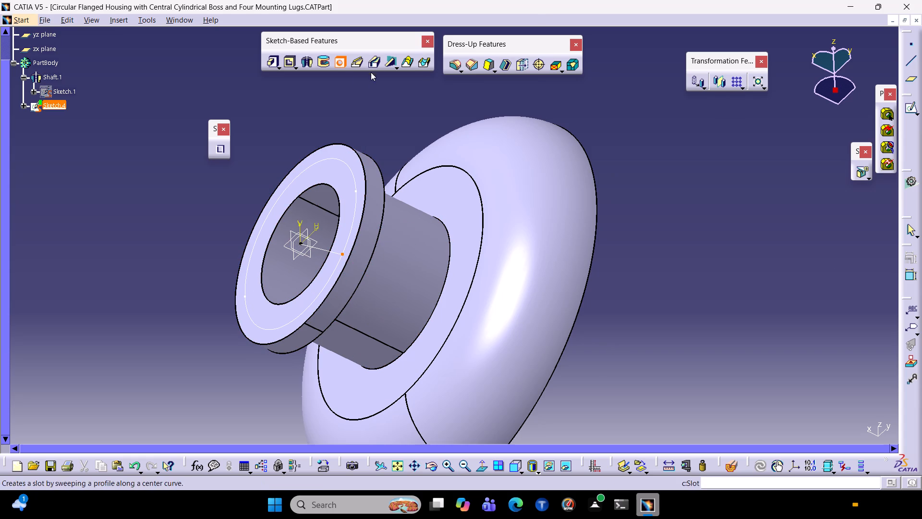
left_click(340, 62)
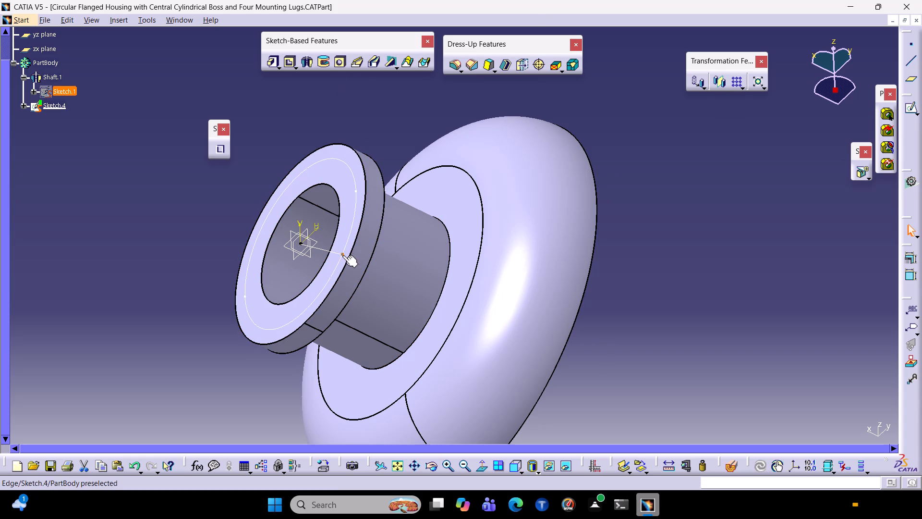
left_click(342, 256)
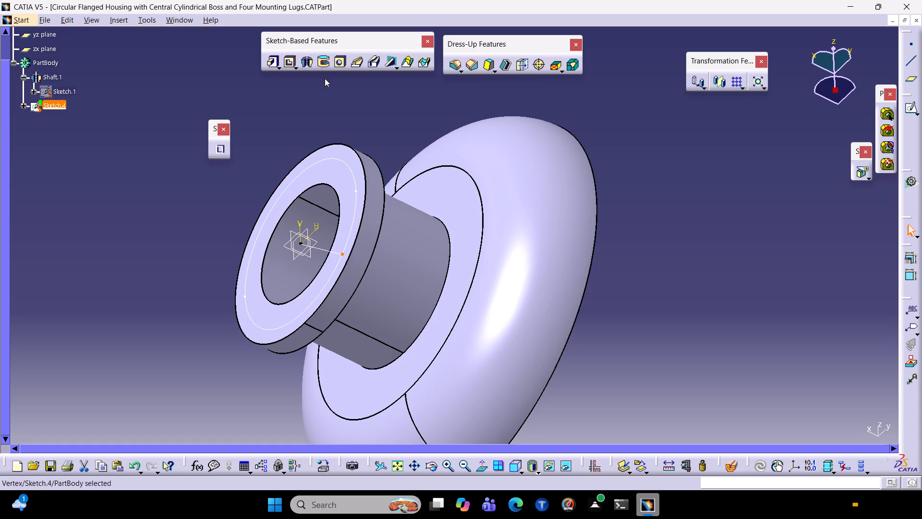
left_click(333, 61)
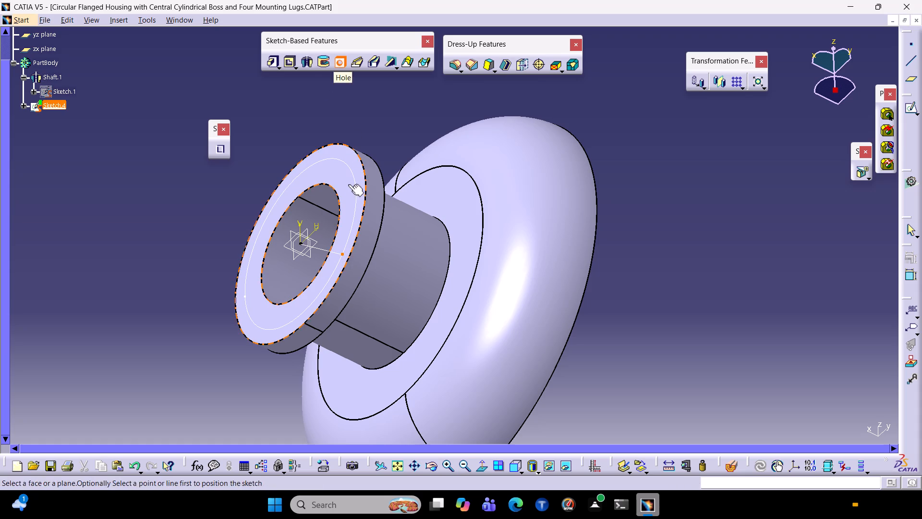
left_click(347, 183)
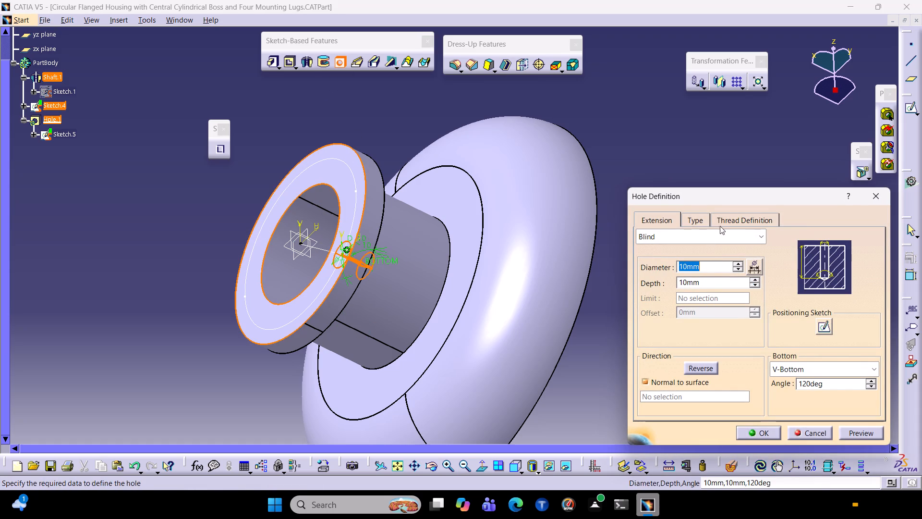
Make the new hole threaded with Support Depth as the bottom type.
left_click(726, 222)
left_click(656, 240)
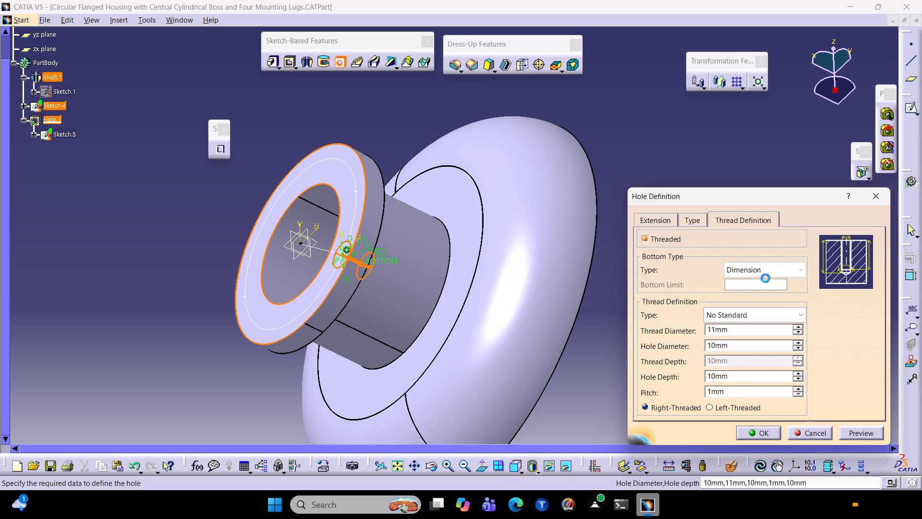
left_click(762, 274)
left_click(760, 296)
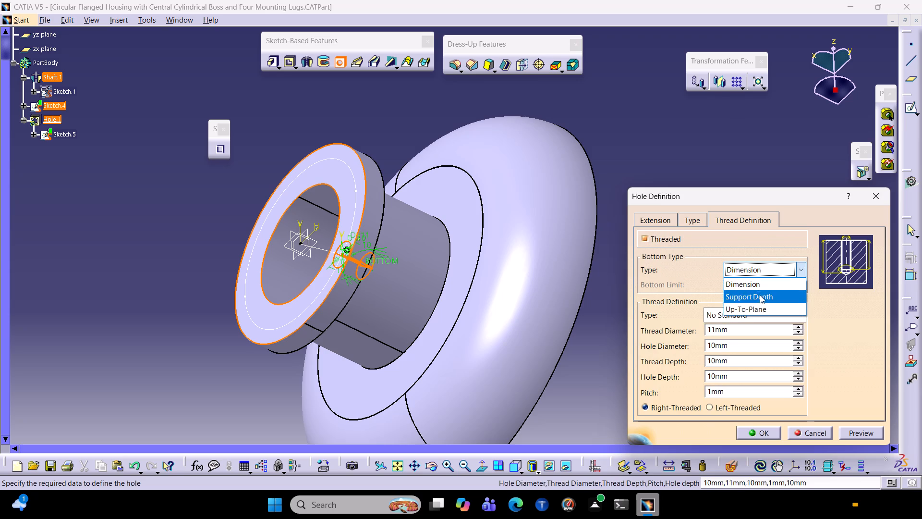
Keep V-Bottom as the hole's bottom shape and set its extension to Up To Next.
left_click(652, 221)
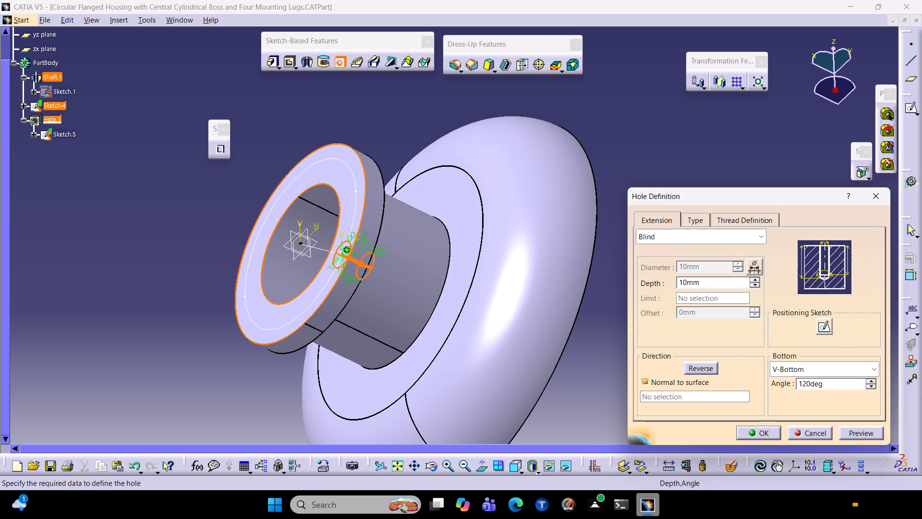
left_click(785, 364)
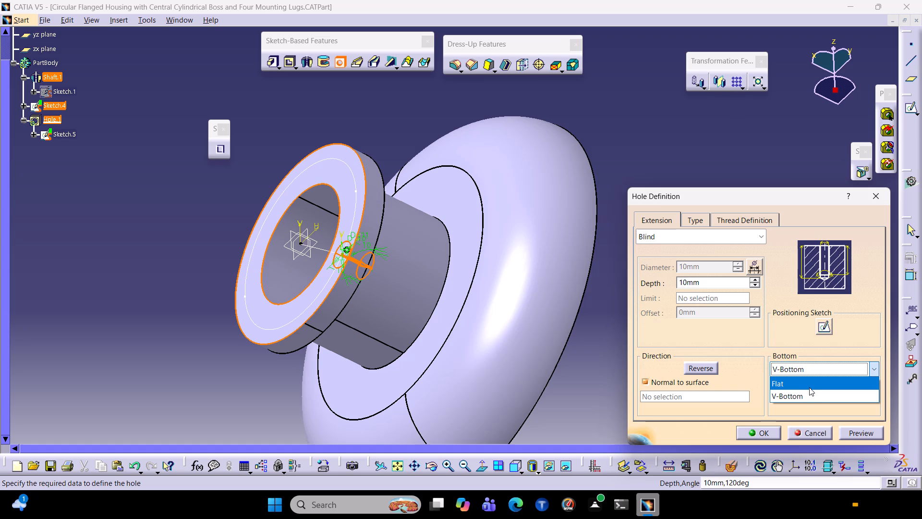
left_click(816, 370)
left_click(674, 240)
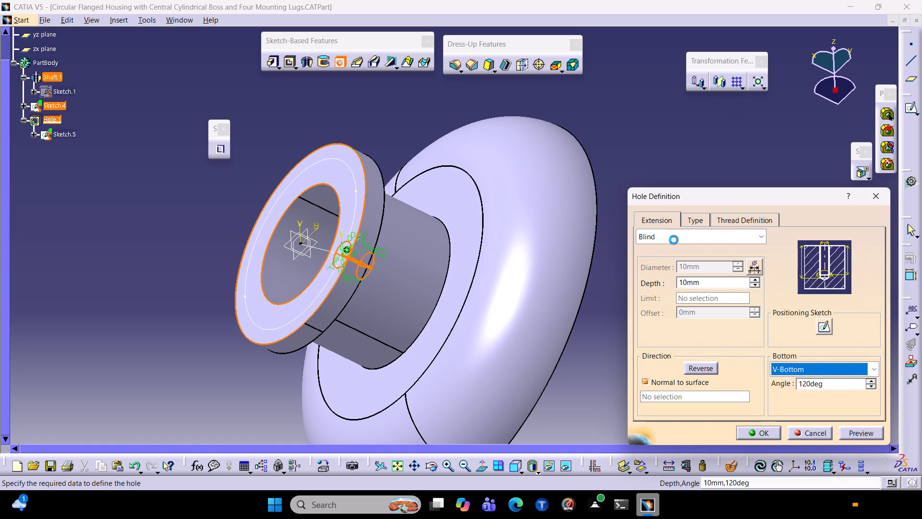
left_click(674, 261)
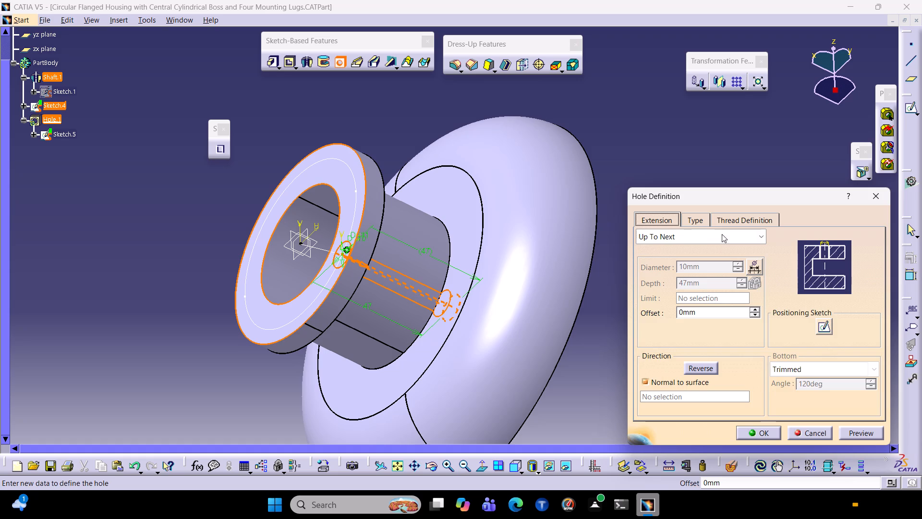
Set the hole's thread type to Metric Thick Pitch and its thread description to M6.
left_click(731, 226)
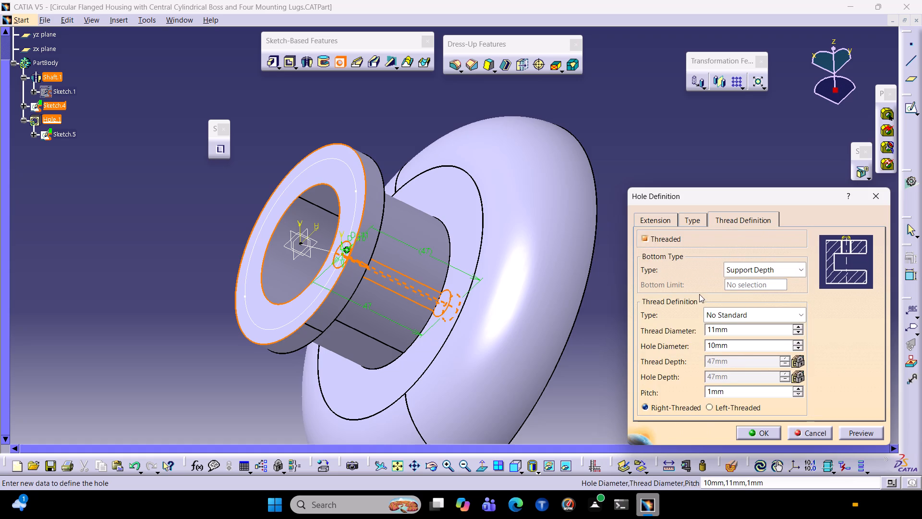
middle_click_drag(635, 173, 520, 157)
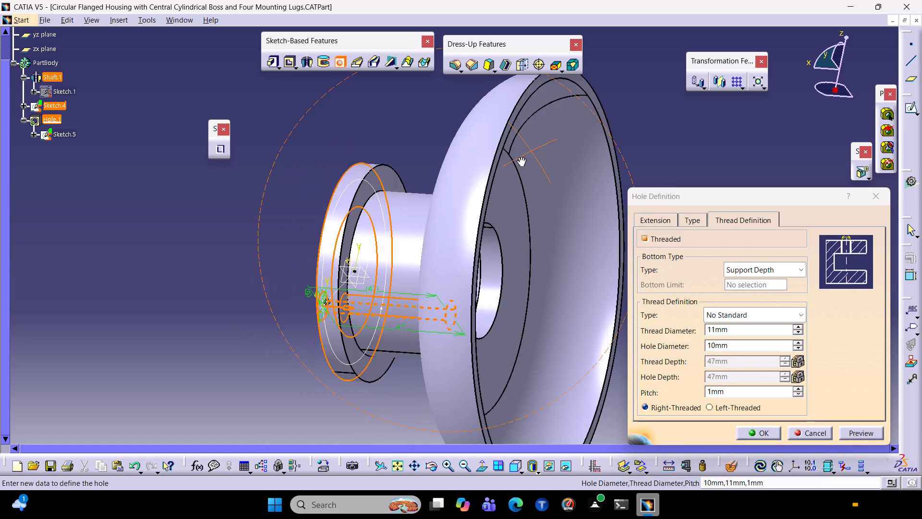
middle_click_drag(520, 157, 647, 162)
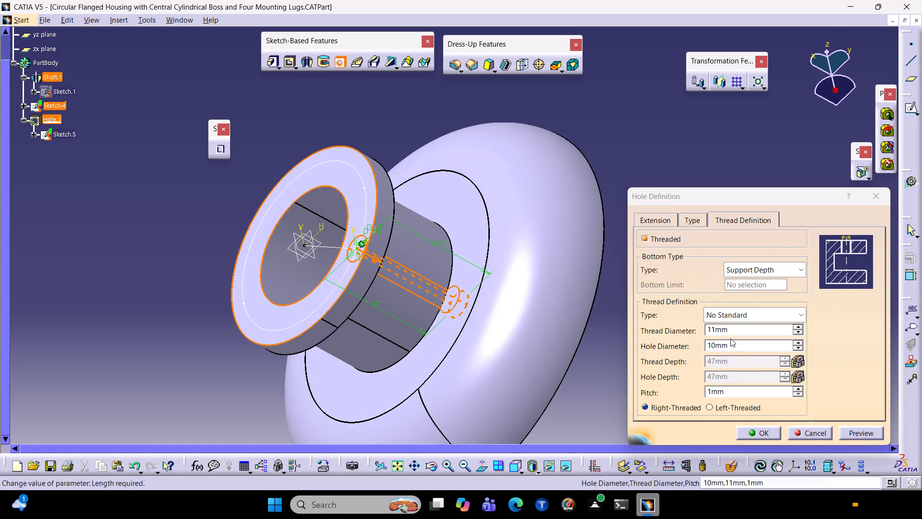
left_click(732, 316)
left_click(732, 325)
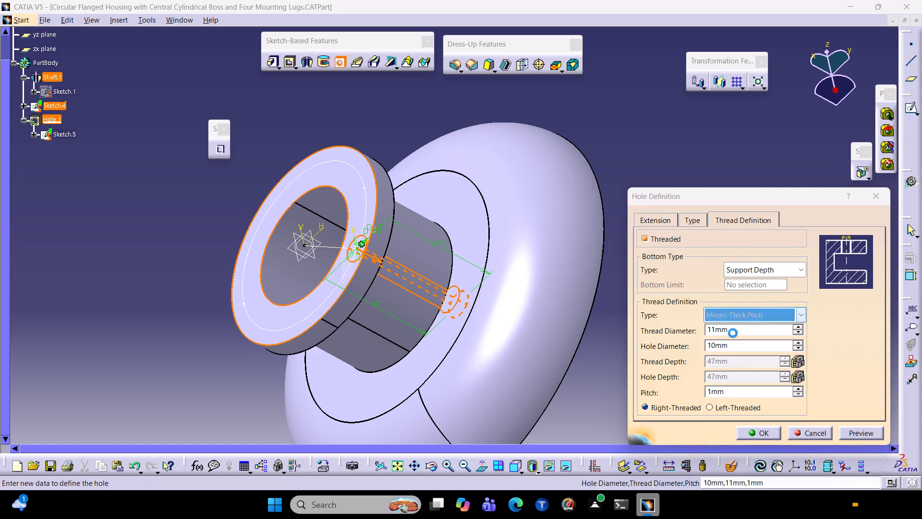
left_click(569, 282)
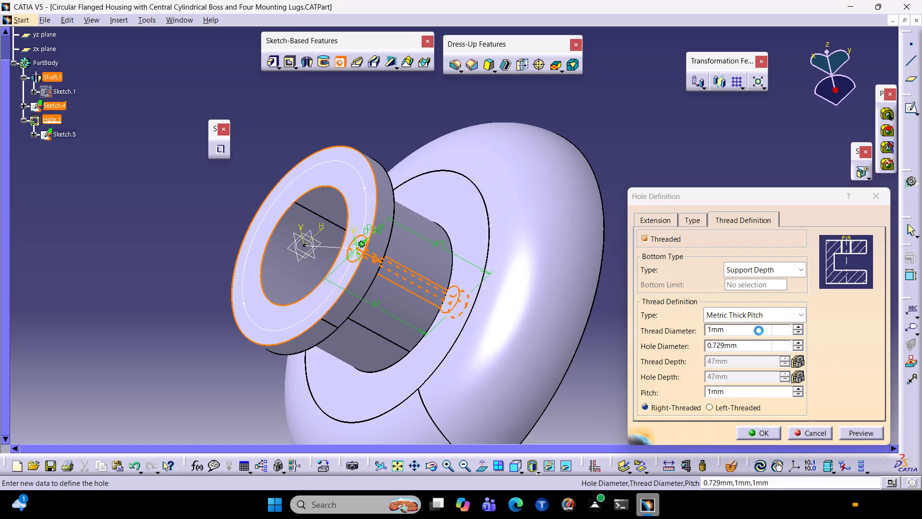
left_click(737, 334)
scroll(727, 429, "down", 1)
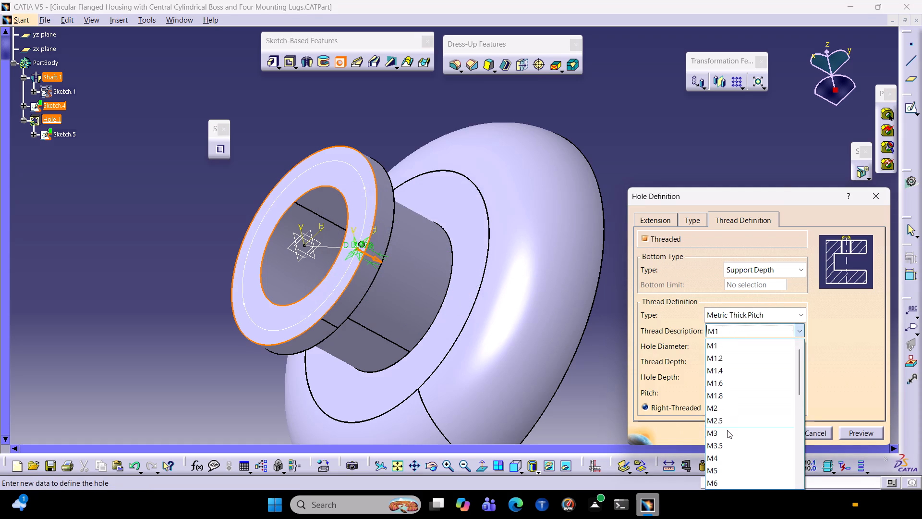
scroll(727, 430, "down", 2)
left_click(716, 366)
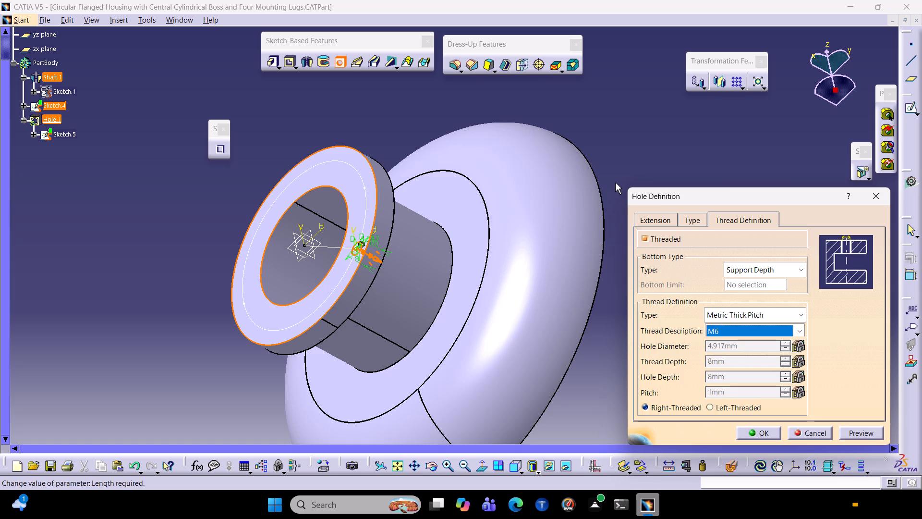
Keep Up To Next as the hole's extension, preview it and create the M6 threaded hole in the flange.
middle_click_drag(615, 182, 546, 169)
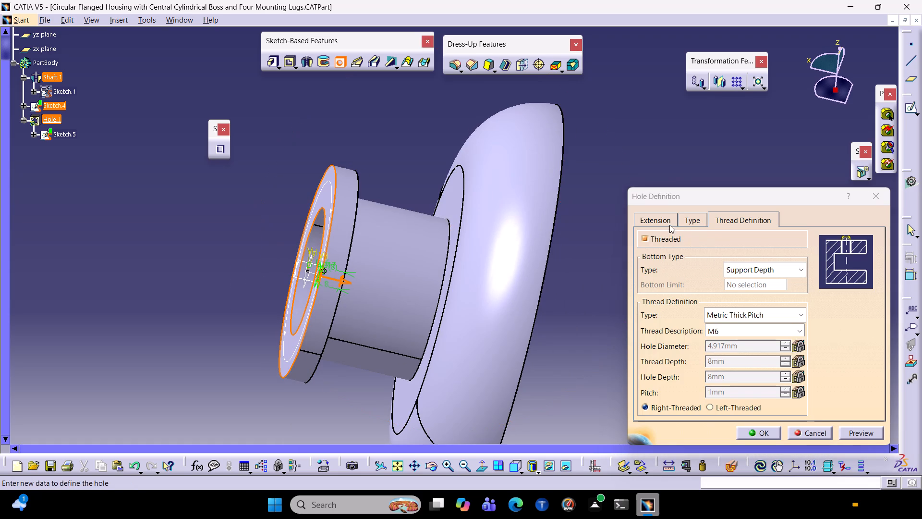
left_click(669, 224)
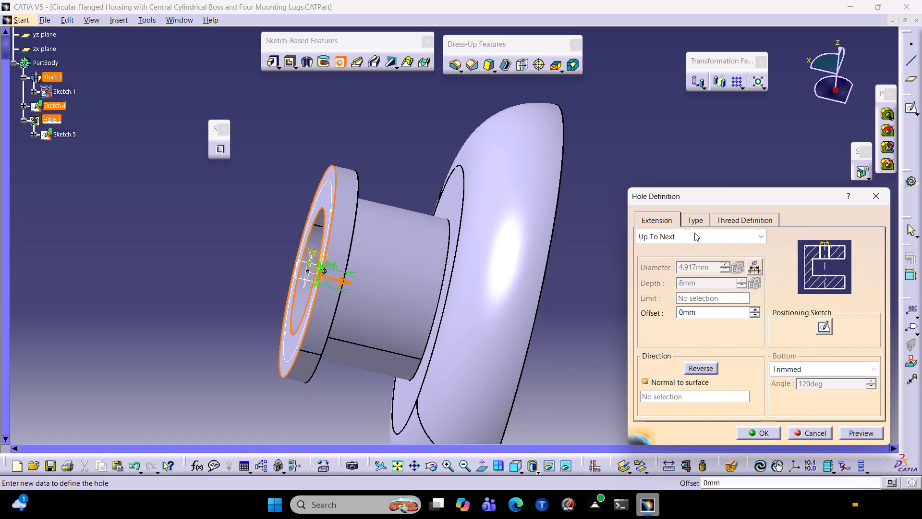
left_click(694, 233)
left_click(692, 265)
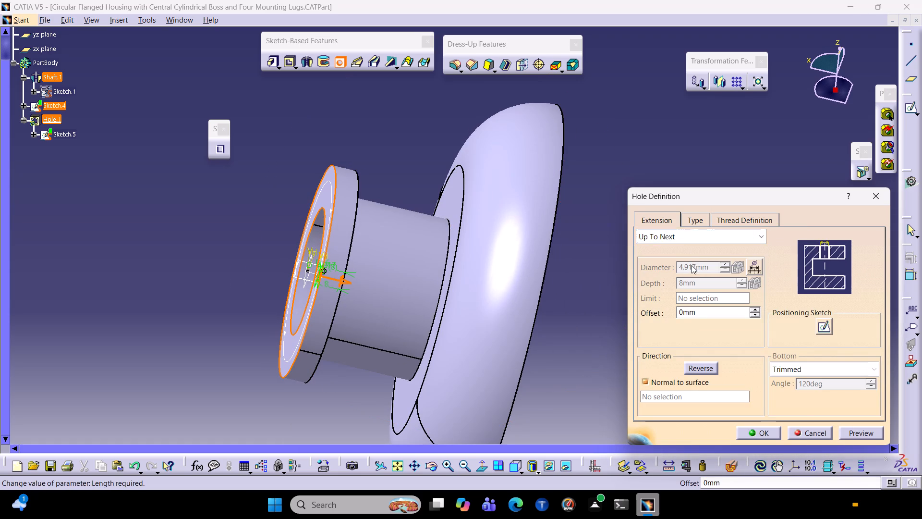
left_click(851, 433)
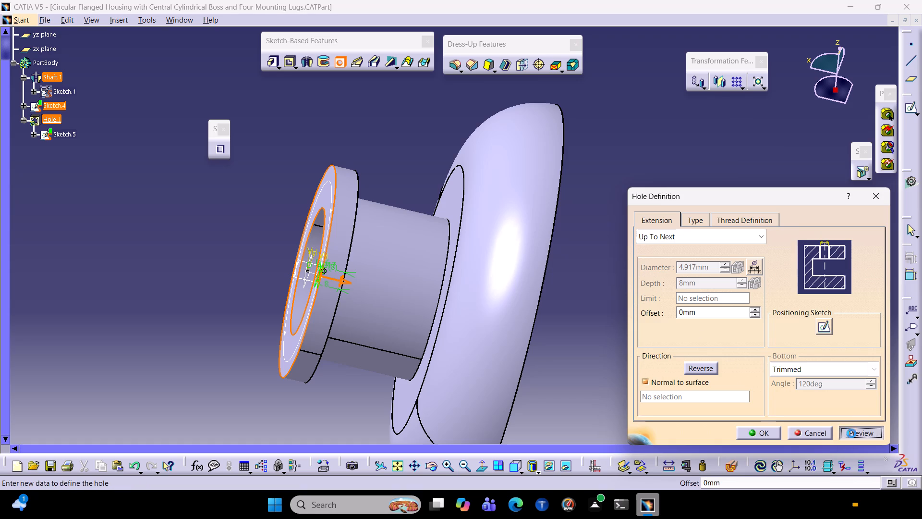
middle_click_drag(582, 261, 640, 355)
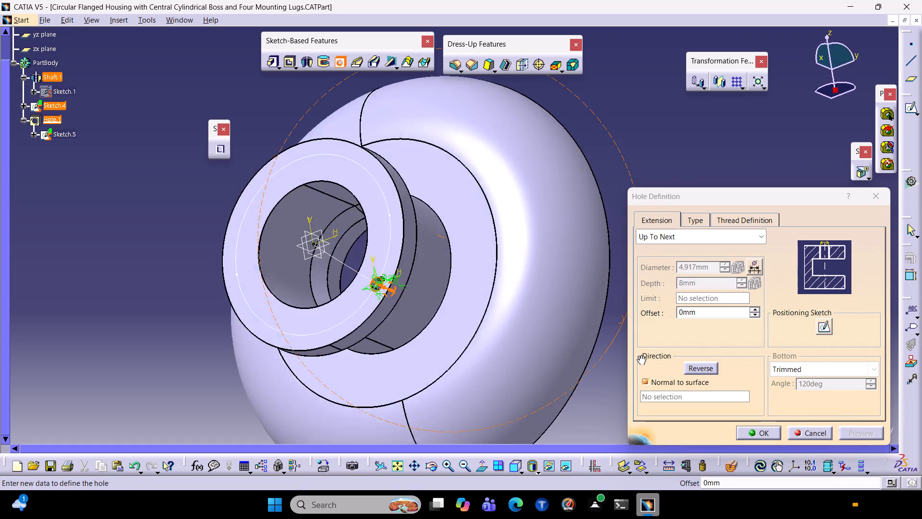
middle_click_drag(640, 355, 679, 364)
left_click(756, 434)
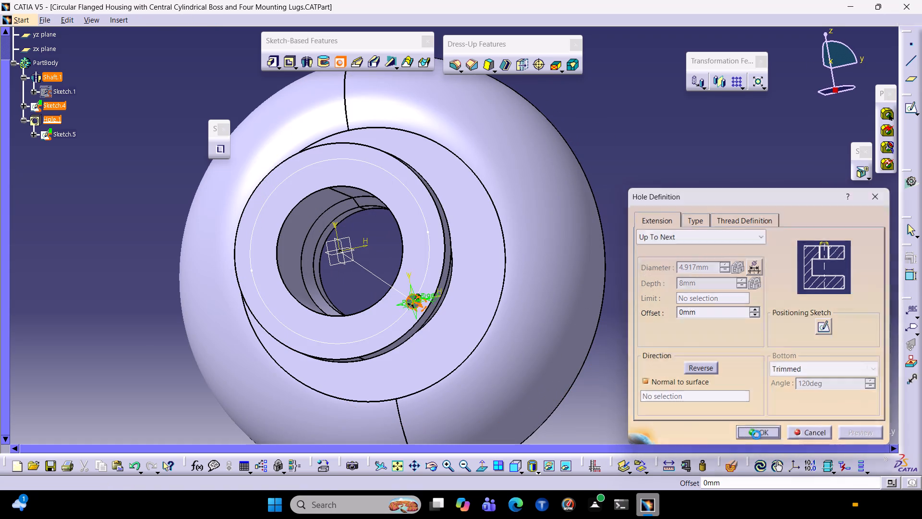
Examine the new threaded hole from the front and back of the flange to check how far it cuts.
middle_click_drag(693, 325, 302, 244)
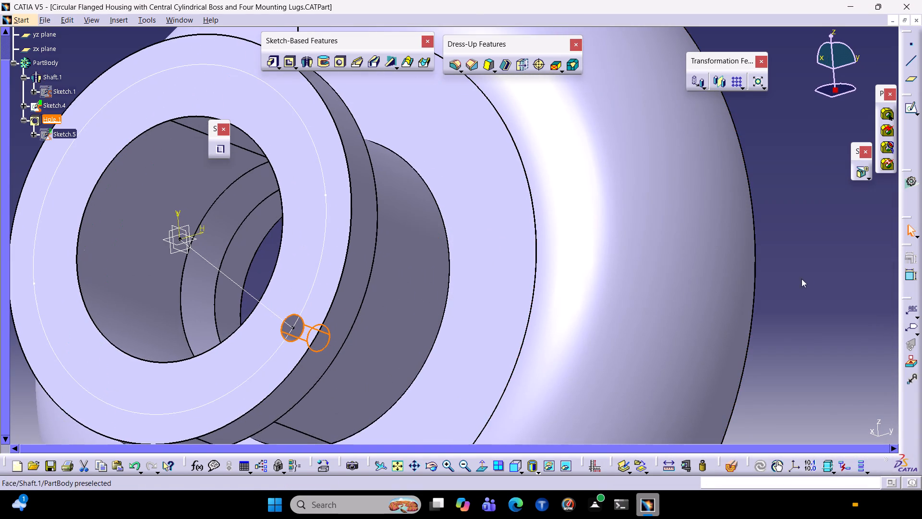
middle_click_drag(818, 279, 265, 253)
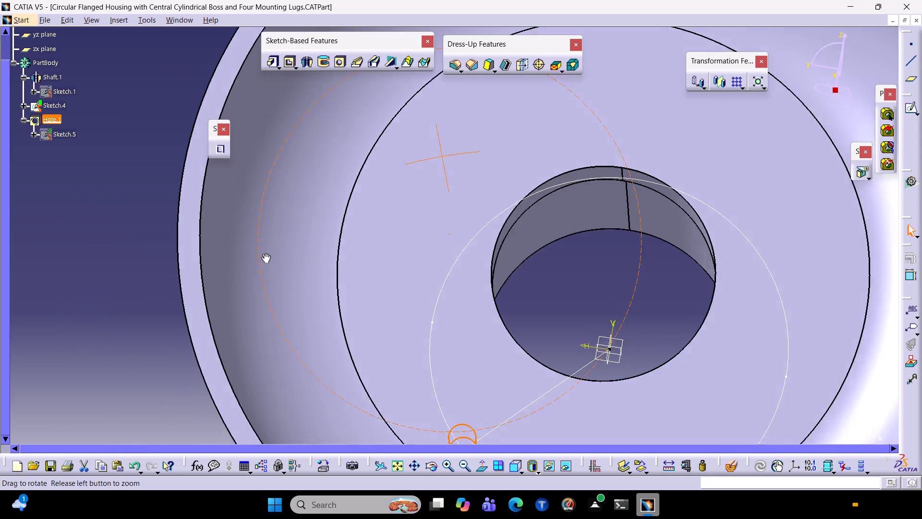
middle_click_drag(265, 253, 544, 314)
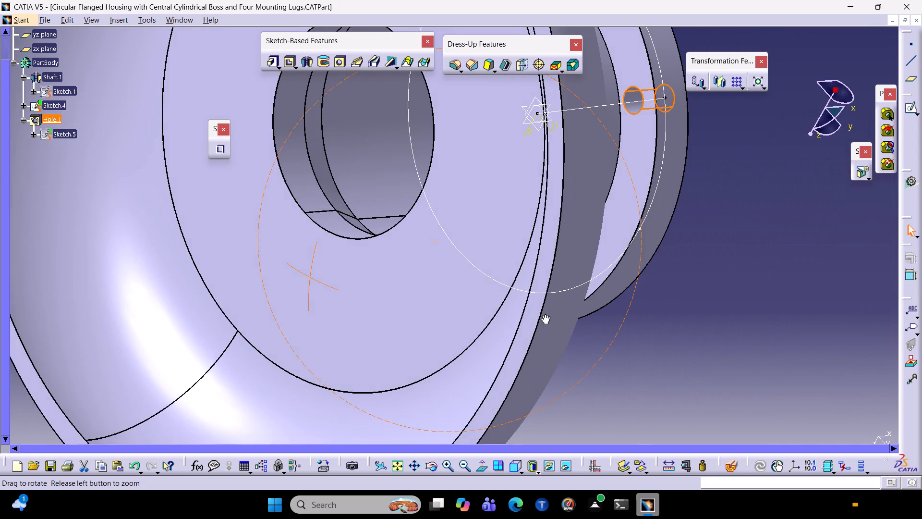
middle_click_drag(544, 314, 227, 228)
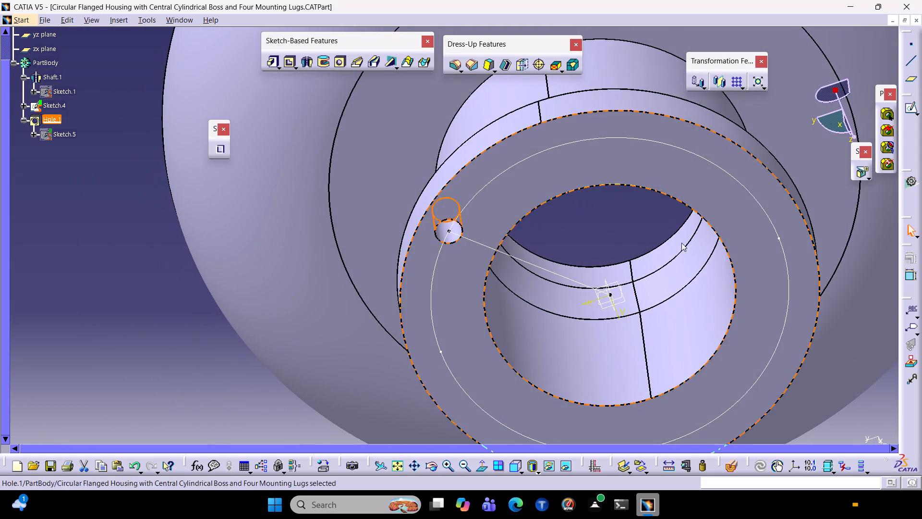
middle_click_drag(676, 310, 652, 339, "ctrl")
middle_click_drag(757, 365, 756, 353)
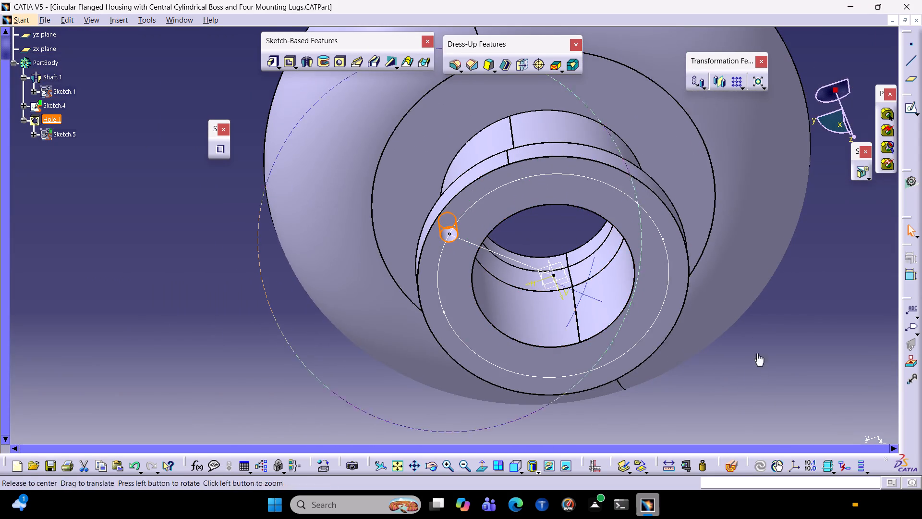
middle_click_drag(756, 353, 590, 133)
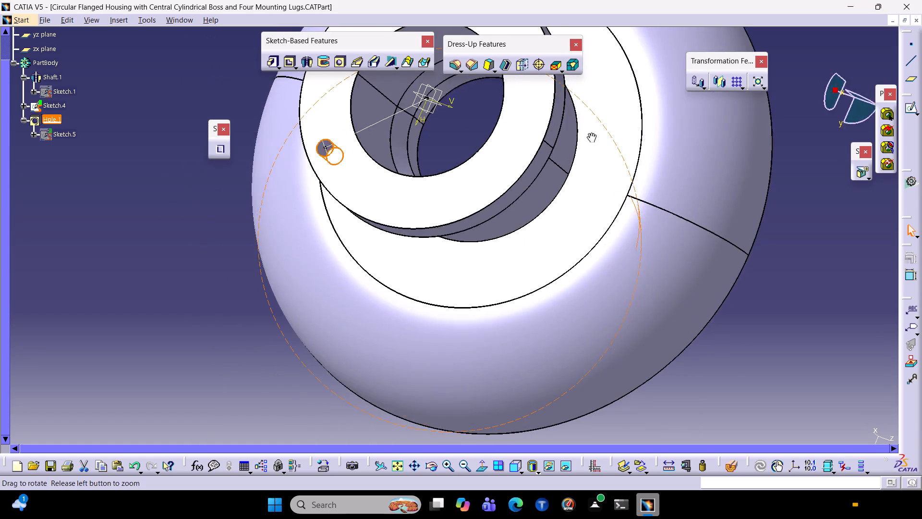
middle_click_drag(590, 133, 609, 154)
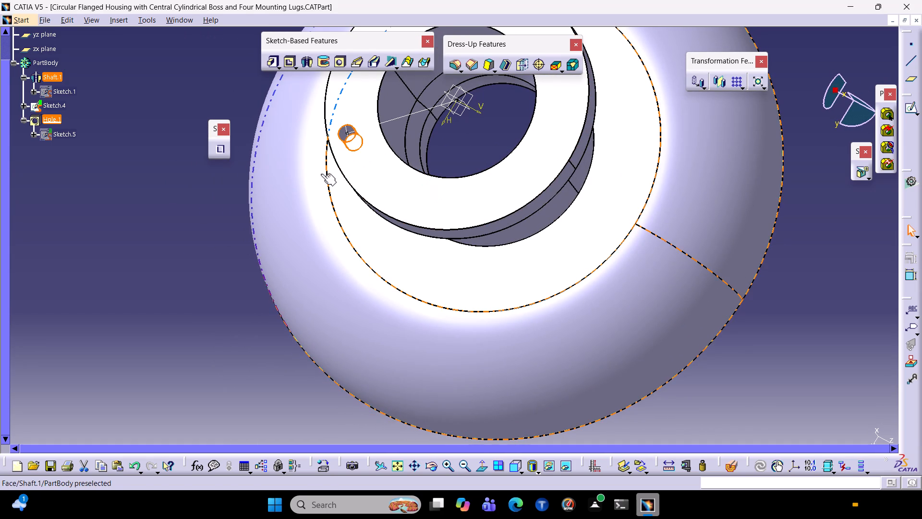
middle_click_drag(257, 114, 265, 194)
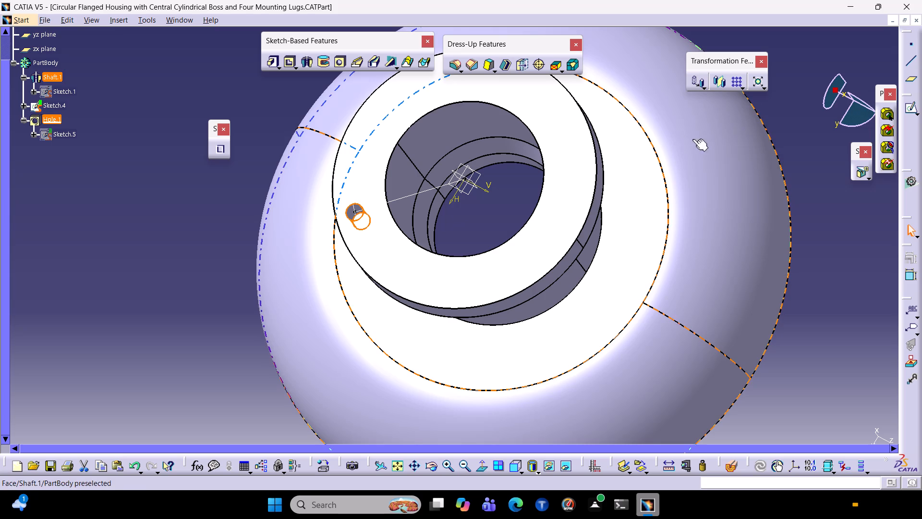
left_click(818, 218)
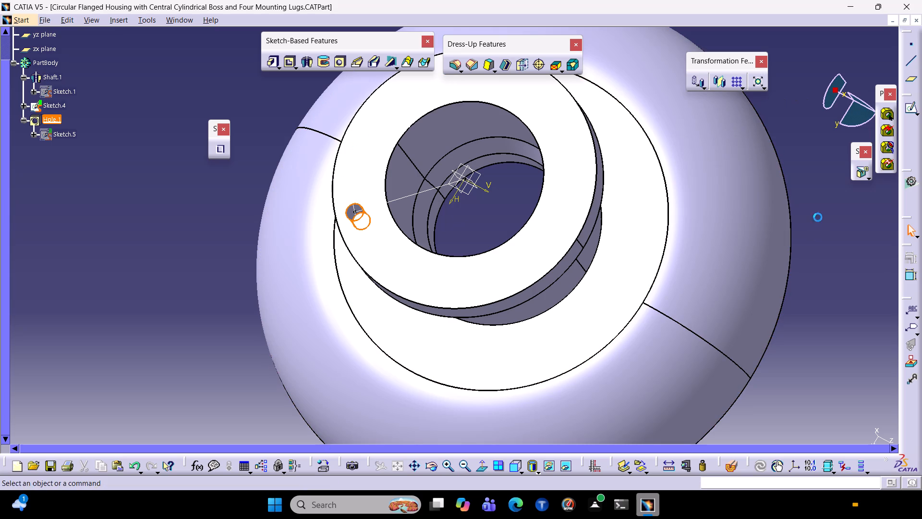
Set up a circular pattern of the current solid with 4 instances in a complete crown, referenced to the flange's front face.
left_click(740, 86)
left_click(770, 99)
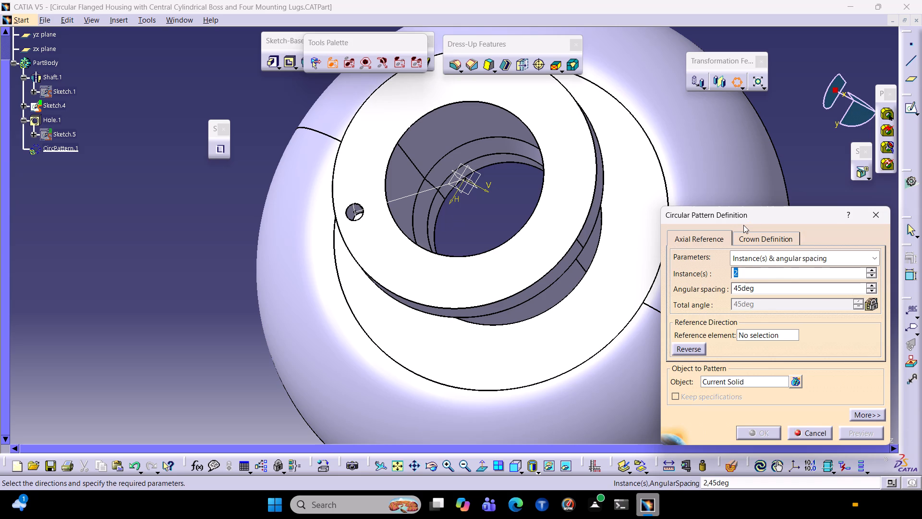
key("4")
left_click(783, 260)
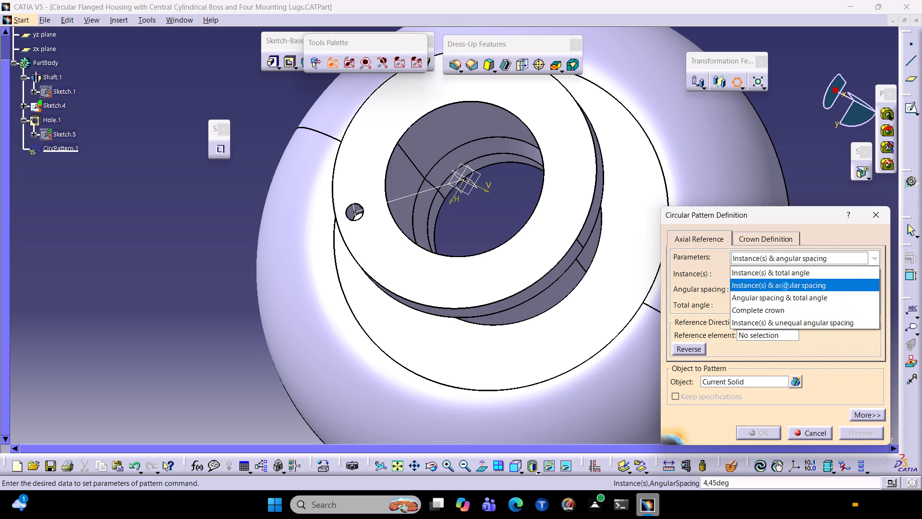
left_click(783, 309)
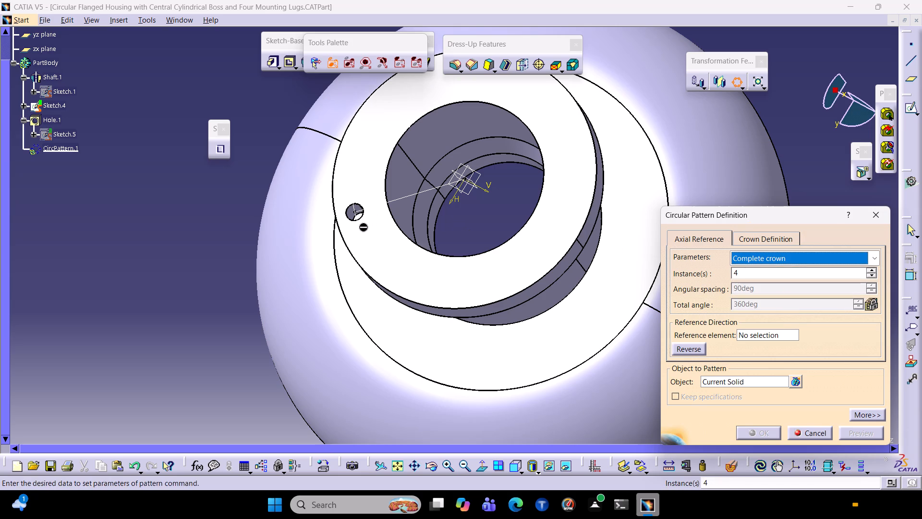
left_click(358, 217)
left_click(354, 219)
left_click(351, 219)
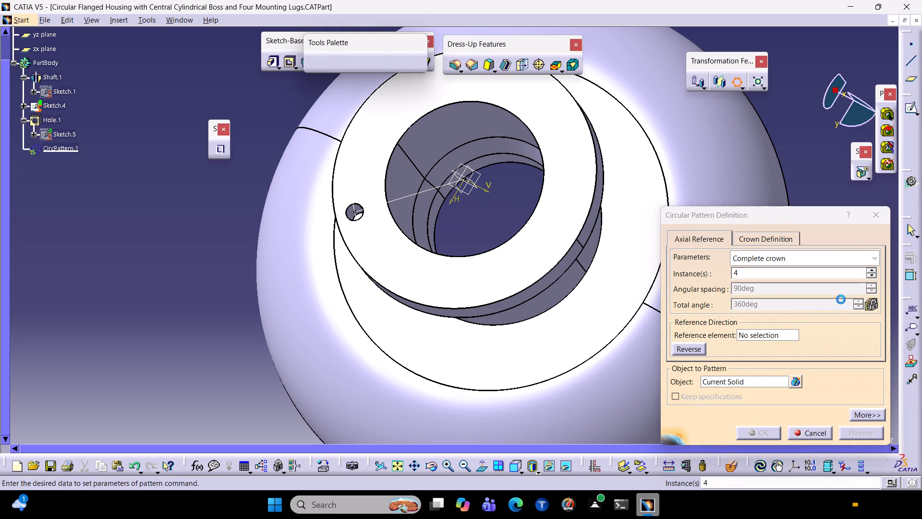
left_click(785, 337)
left_click(509, 264)
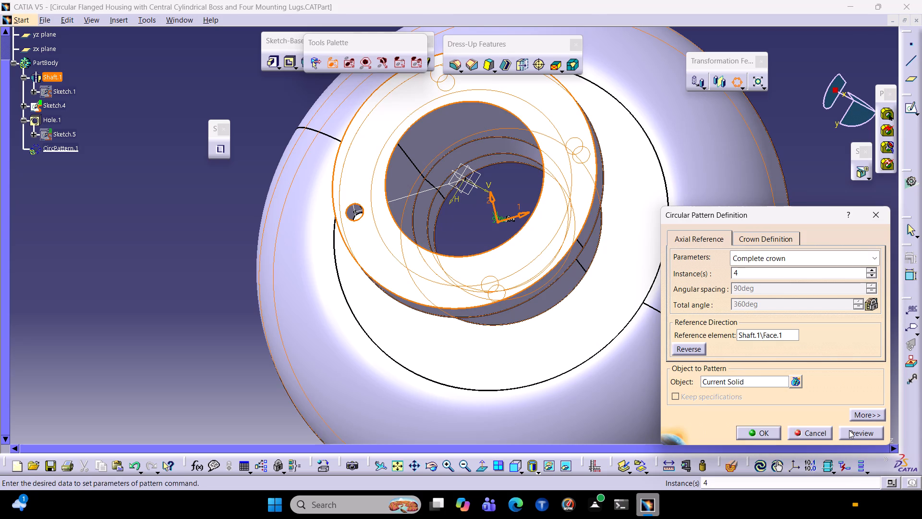
Preview the circular pattern, check its instances around the flange and create it.
left_click(850, 432)
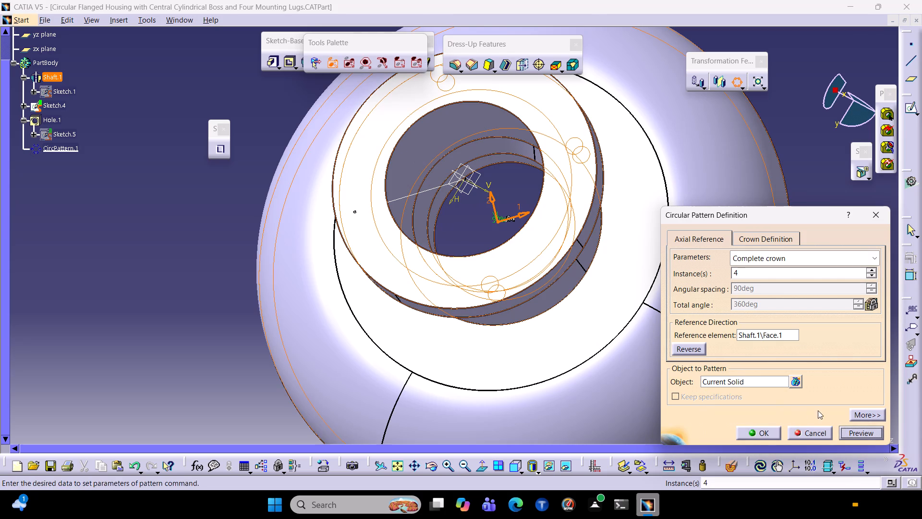
left_click(850, 436)
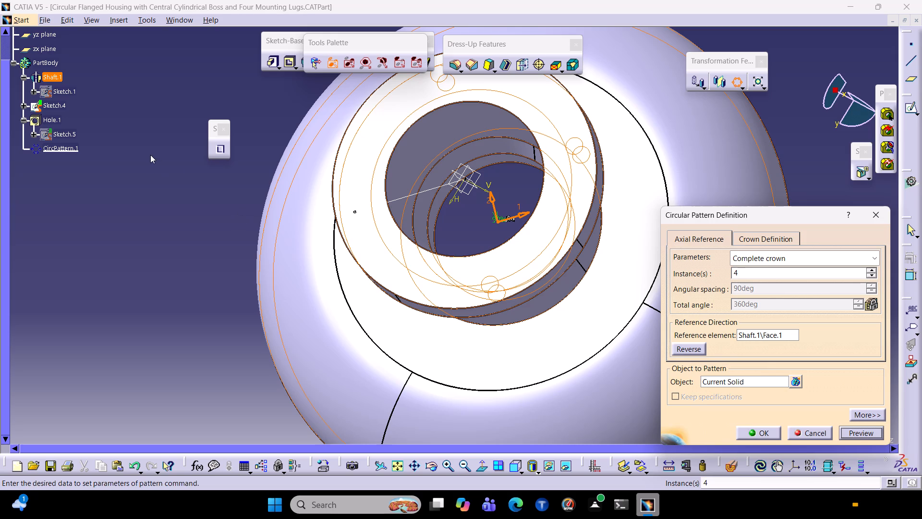
middle_click_drag(195, 167, 245, 266)
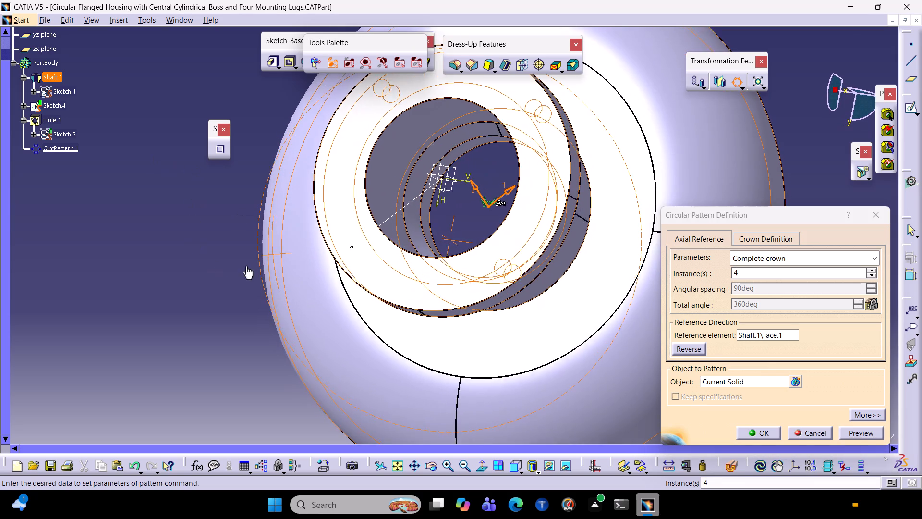
middle_click_drag(245, 266, 363, 292)
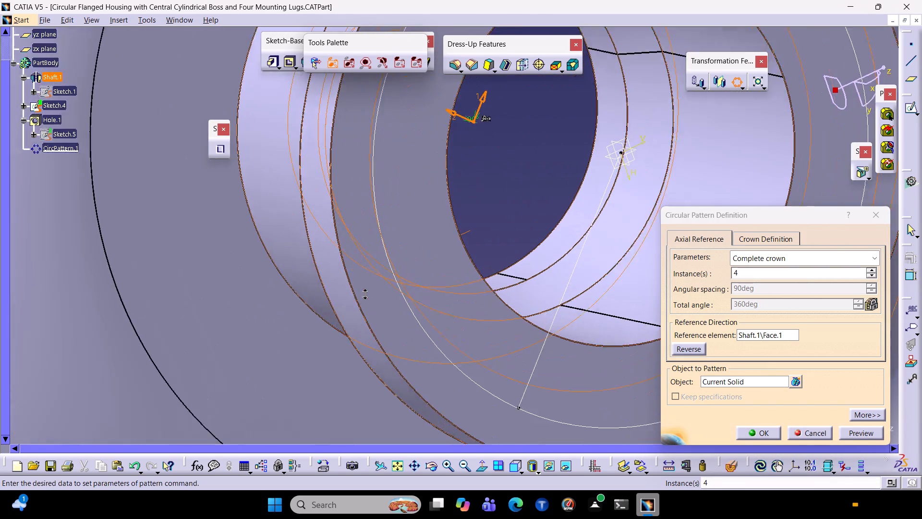
middle_click_drag(363, 292, 371, 371)
middle_click_drag(602, 395, 504, 316)
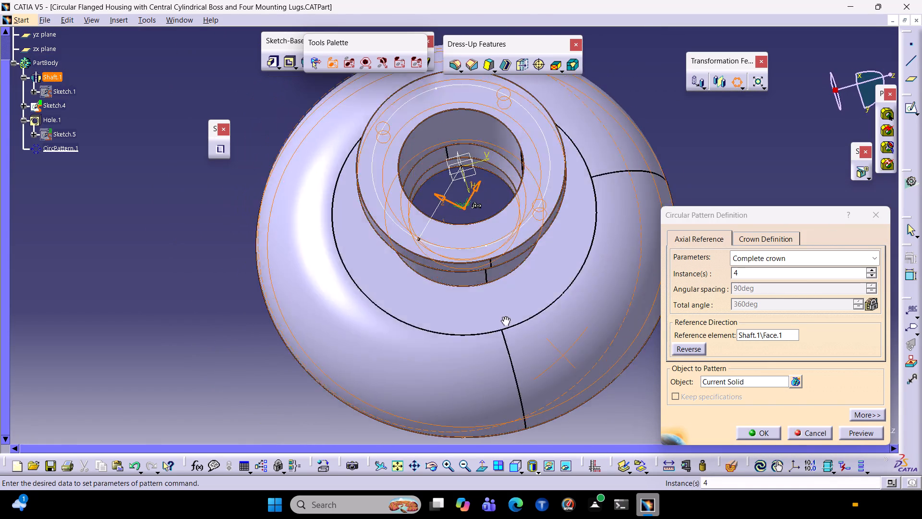
middle_click_drag(504, 316, 534, 371)
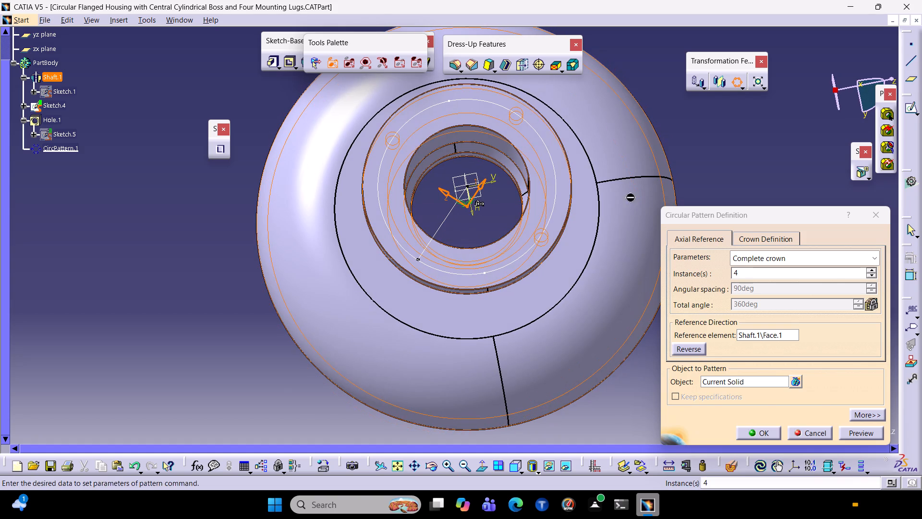
left_click(774, 434)
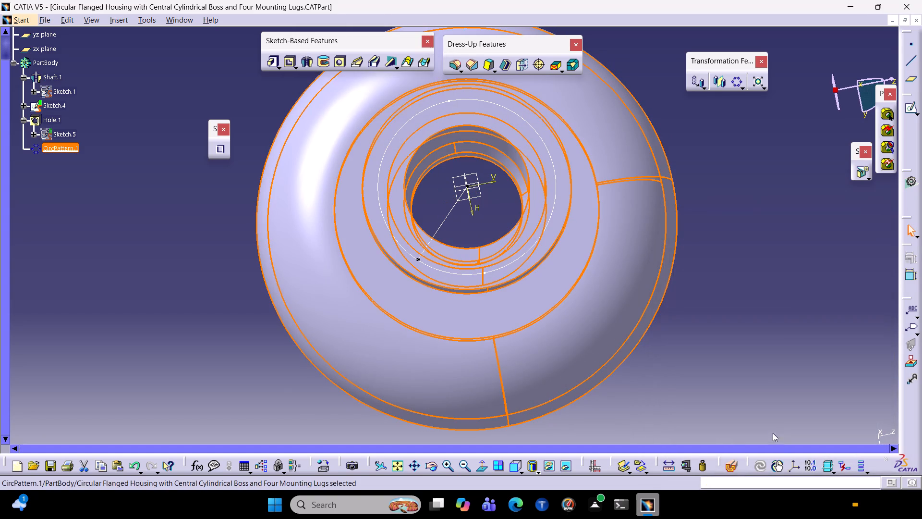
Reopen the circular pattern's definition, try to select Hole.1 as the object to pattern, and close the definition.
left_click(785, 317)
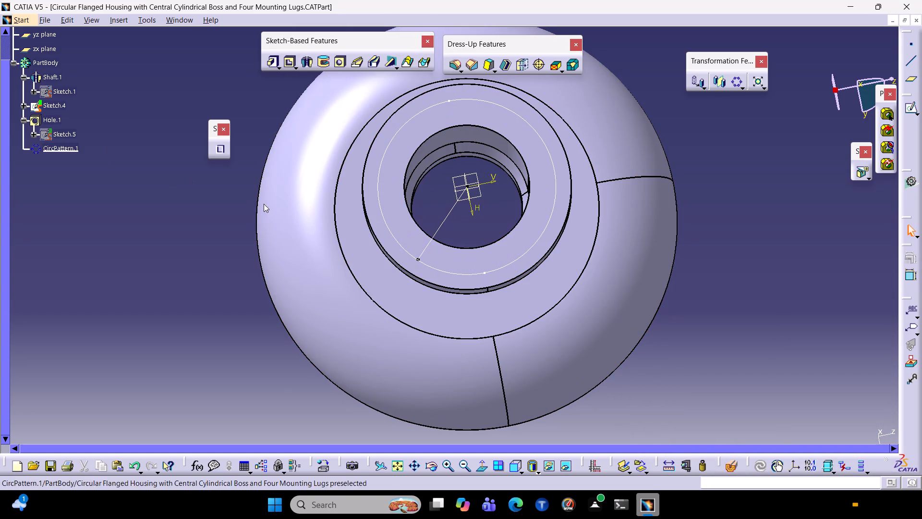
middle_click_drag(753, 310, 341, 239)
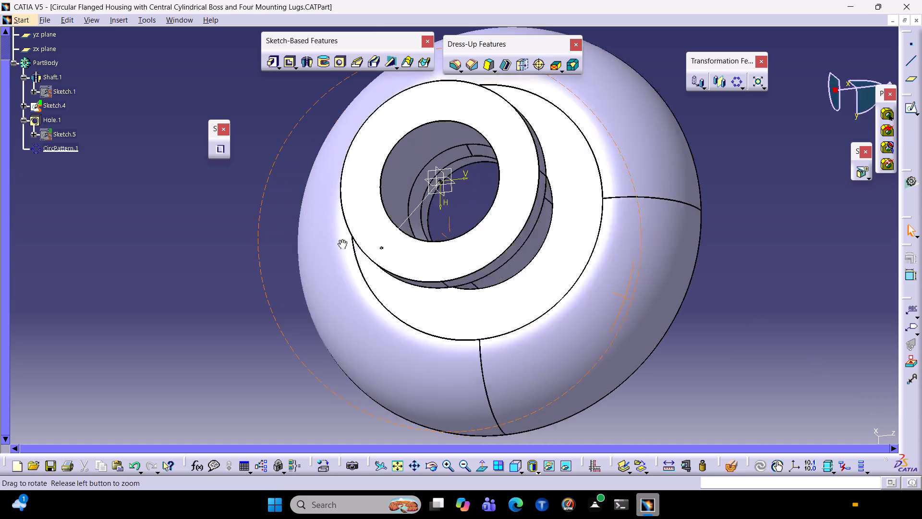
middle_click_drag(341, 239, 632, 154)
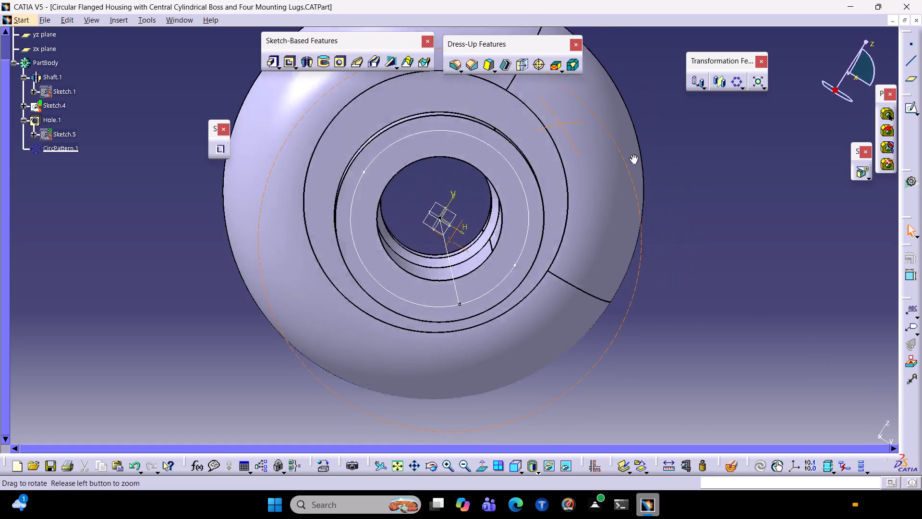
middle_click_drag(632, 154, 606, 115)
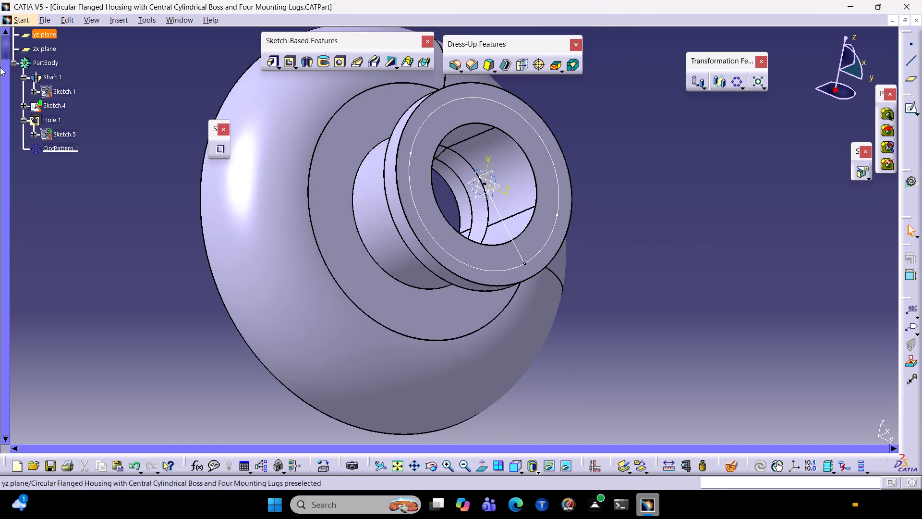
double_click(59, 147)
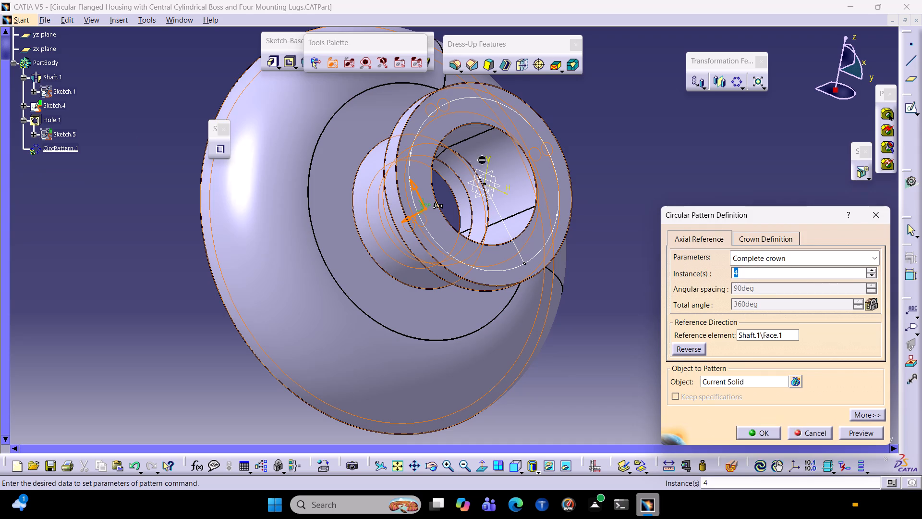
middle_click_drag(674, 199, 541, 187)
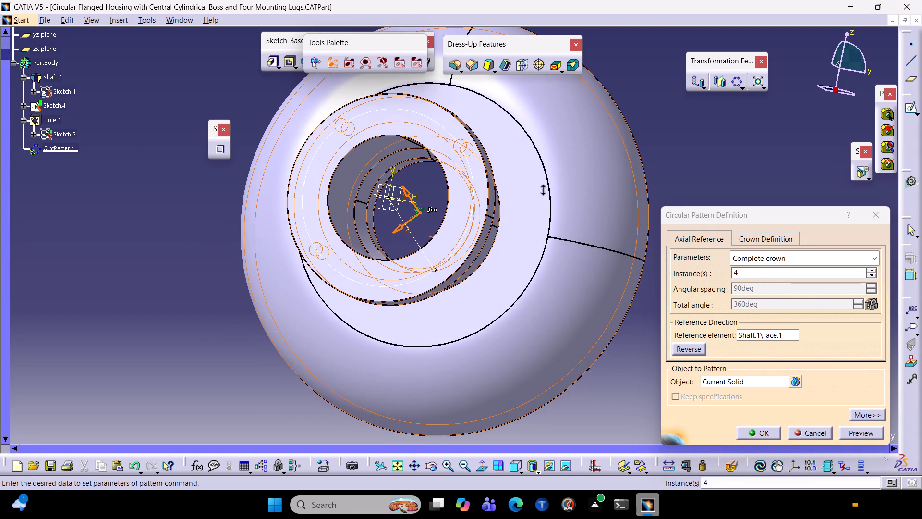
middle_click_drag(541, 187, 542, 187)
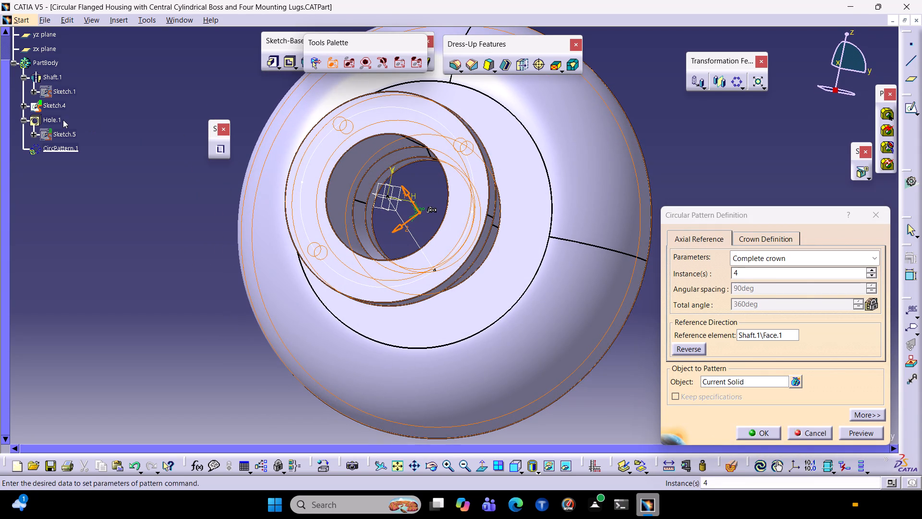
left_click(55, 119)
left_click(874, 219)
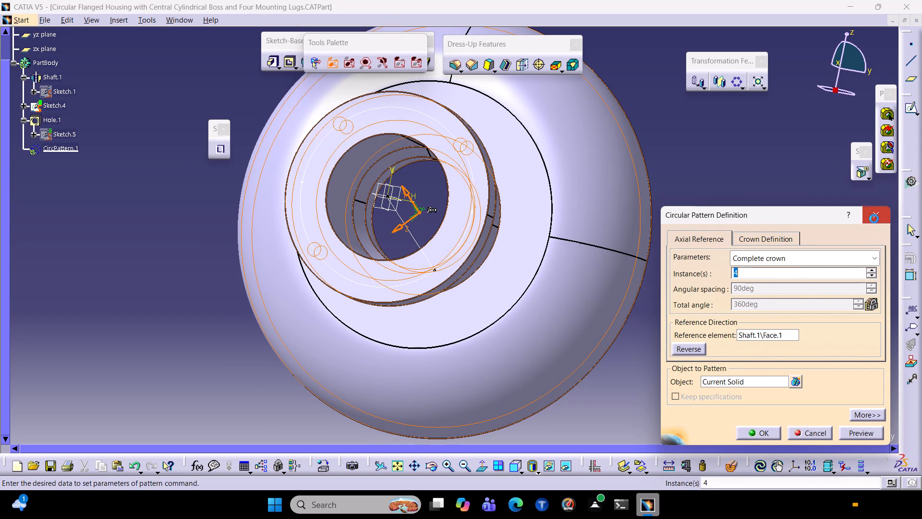
Reopen the definition of Hole.1 to review its thread settings and preview the hole from the rear of the flange.
double_click(52, 119)
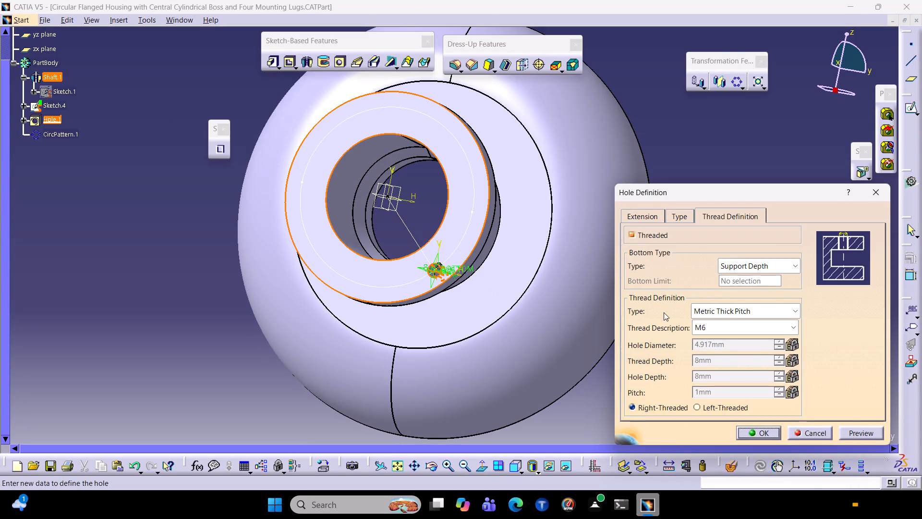
left_click(755, 432)
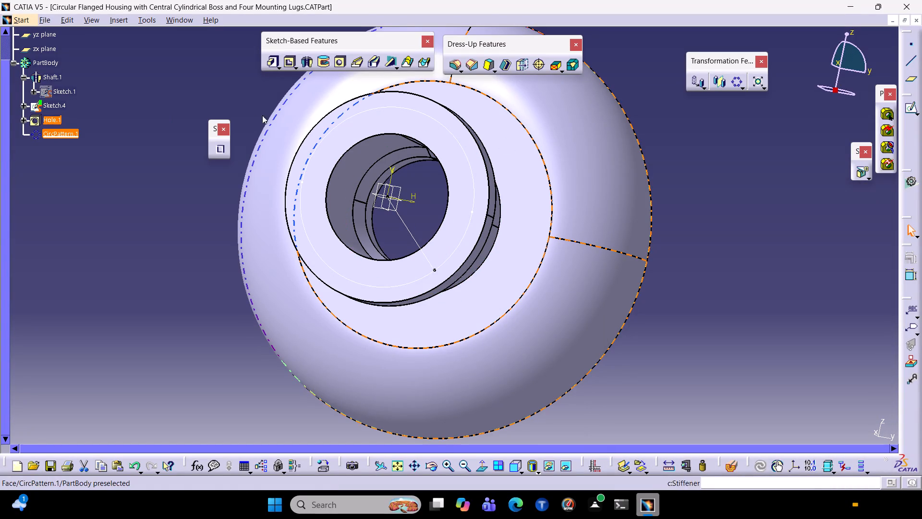
double_click(45, 118)
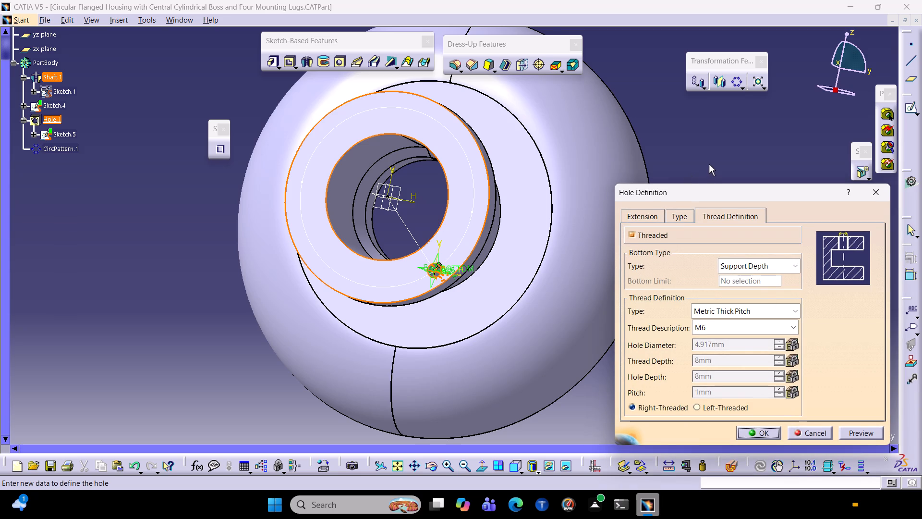
scroll(709, 164, "down", 1)
middle_click_drag(709, 164, 465, 111)
middle_click_drag(562, 115, 371, 164)
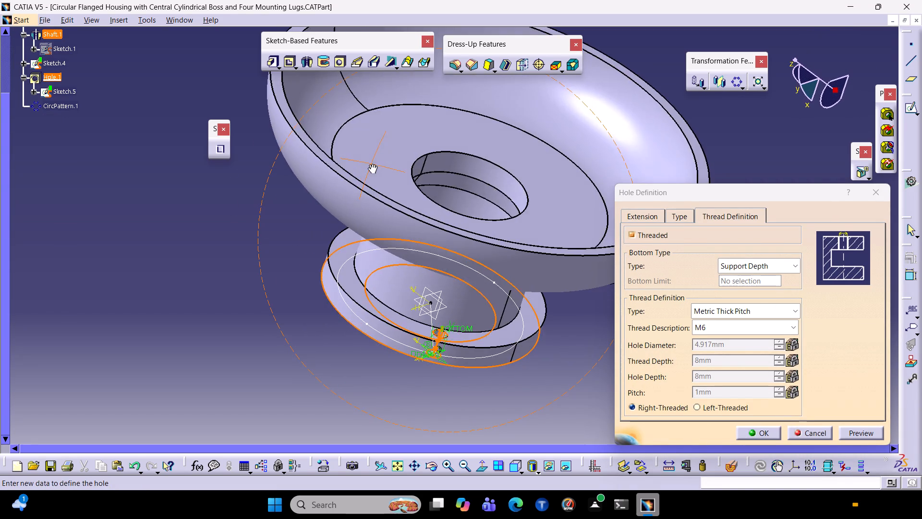
middle_click_drag(371, 164, 380, 143)
left_click(849, 430)
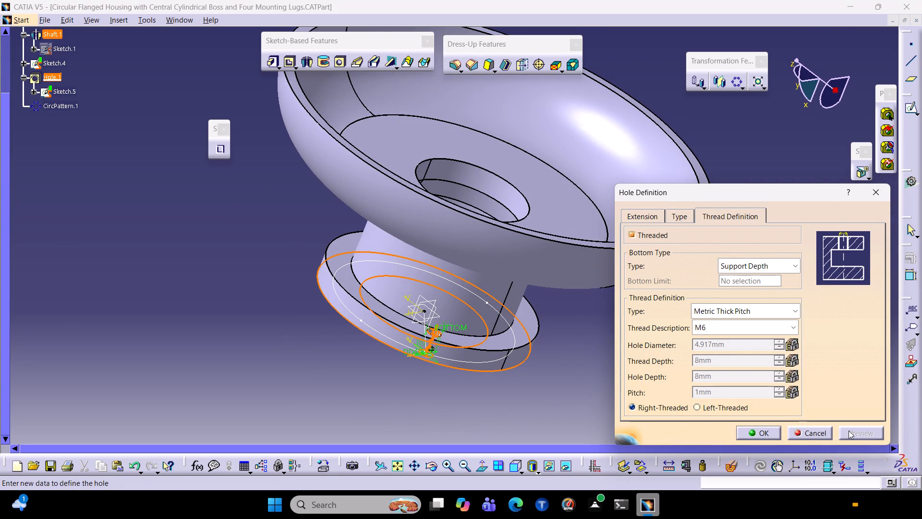
left_click(765, 436)
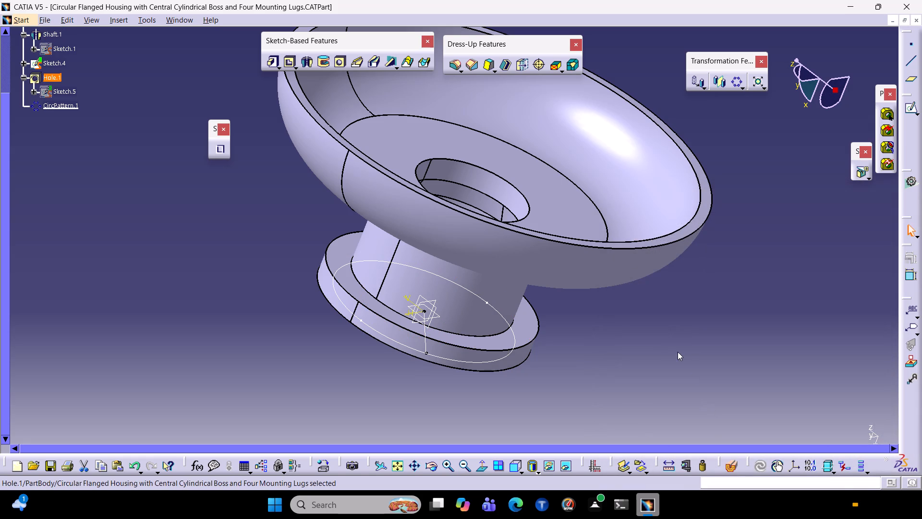
Delete Hole.1 together with its aggregated elements.
right_click(45, 78)
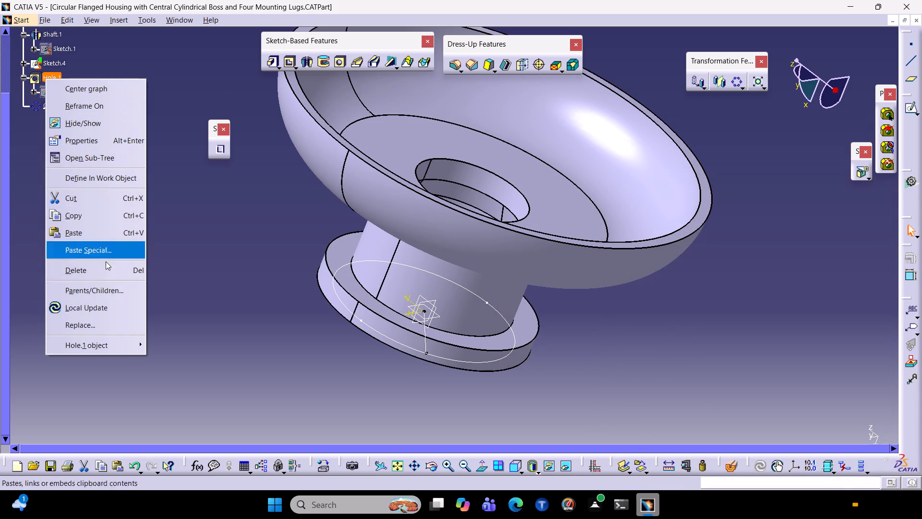
left_click(107, 272)
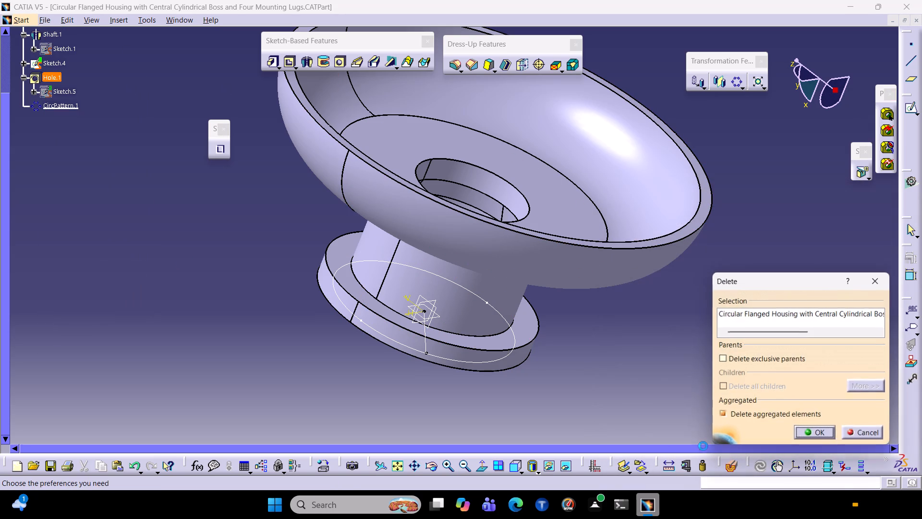
left_click(803, 432)
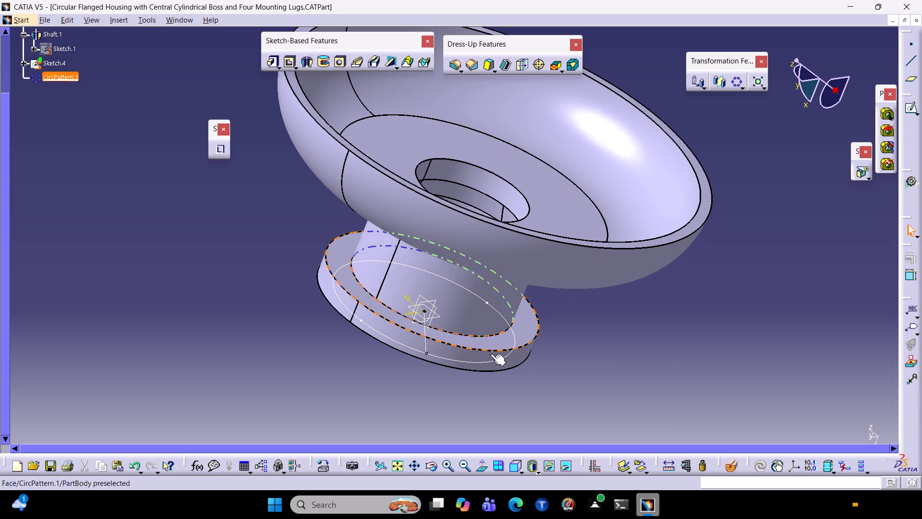
Delete the circular pattern CircPattern.1 from the part body.
middle_click_drag(537, 400, 404, 111)
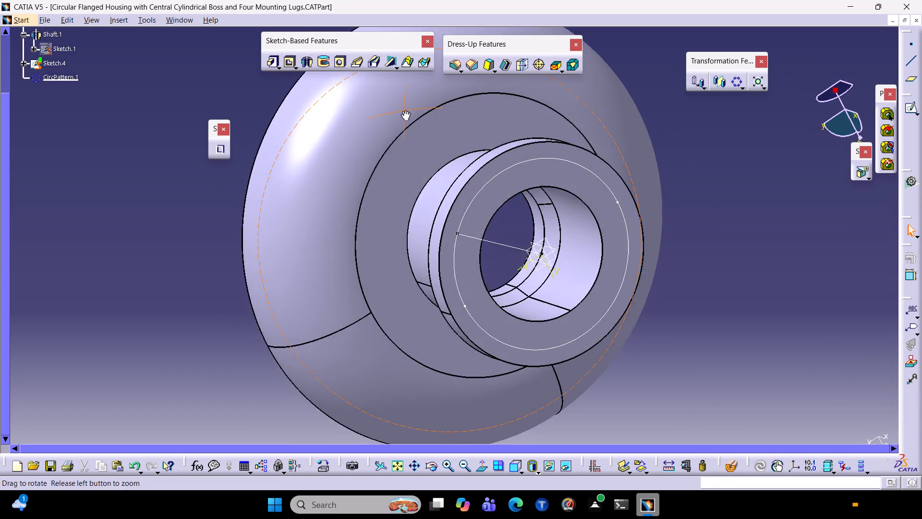
middle_click_drag(404, 111, 482, 278)
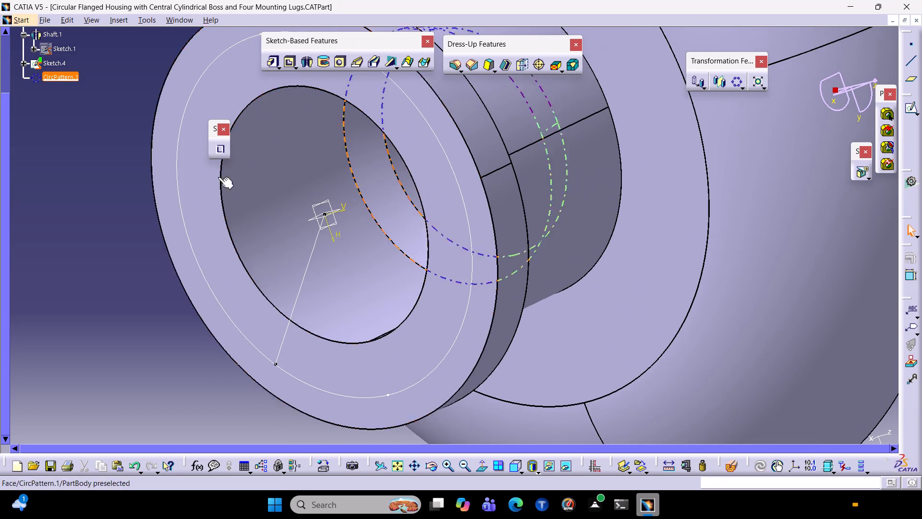
right_click(68, 77)
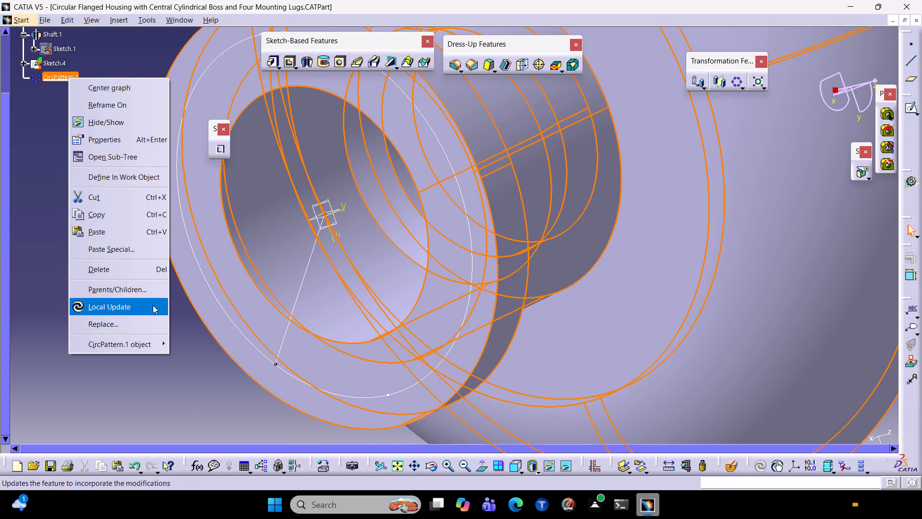
left_click(150, 276)
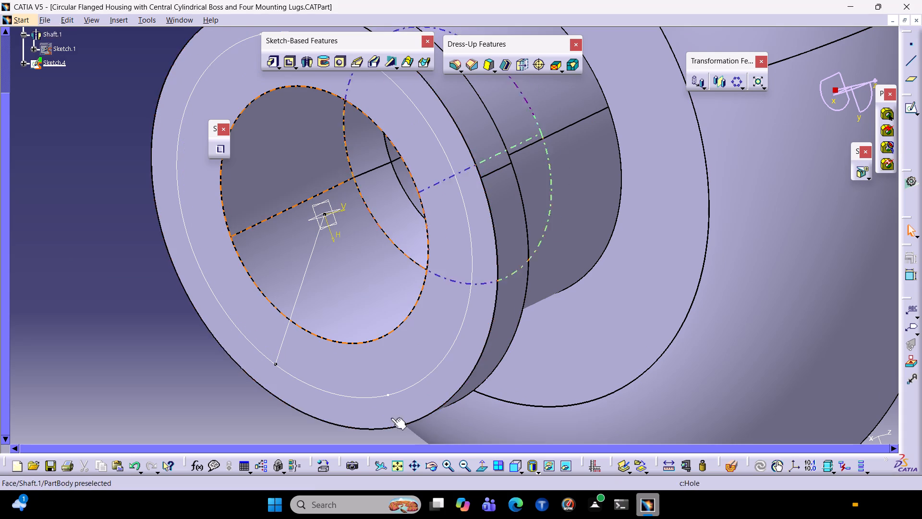
Create a threaded M6 Metric Thick Pitch hole, Up To Next with Support Depth, at the angled line's endpoint on the flange's front face.
left_click(517, 471)
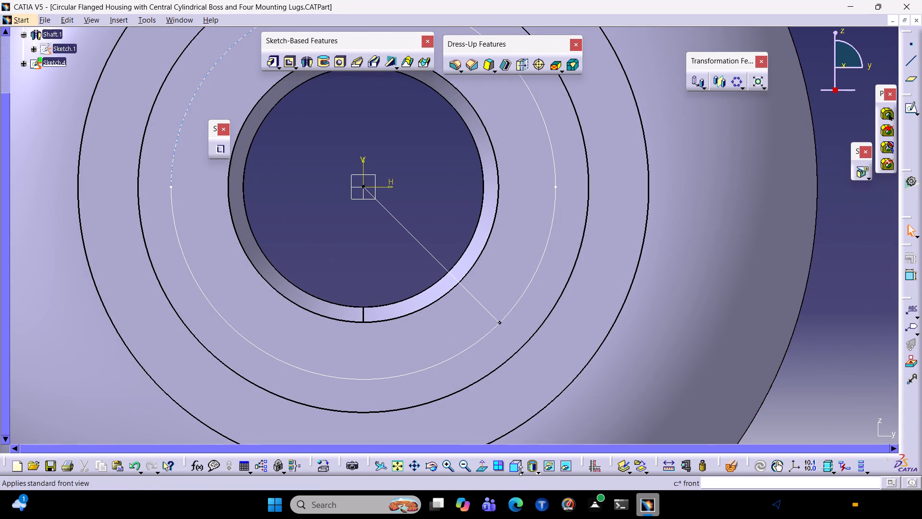
left_click(521, 470)
left_click(536, 361)
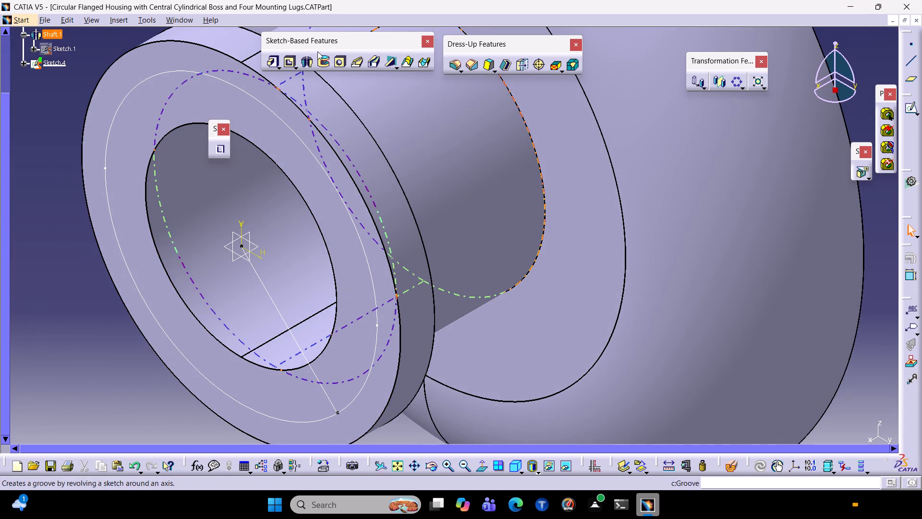
left_click(339, 61)
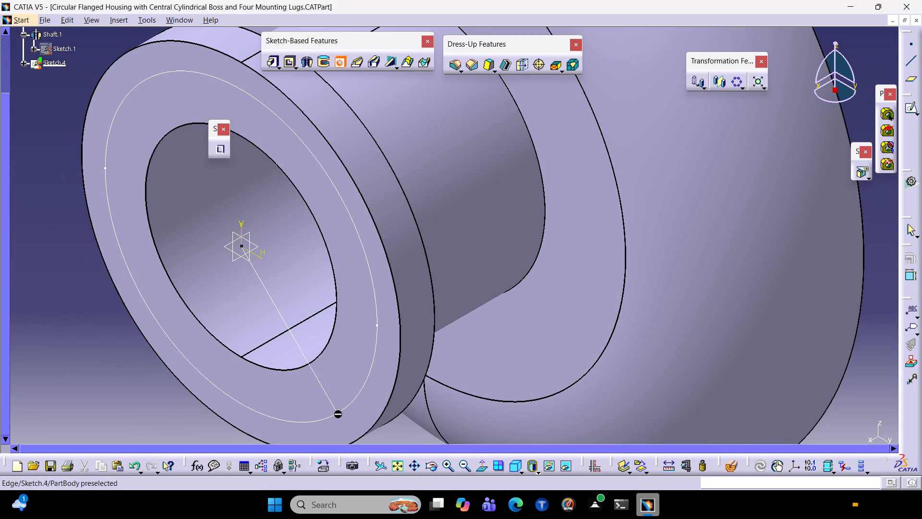
left_click(338, 411)
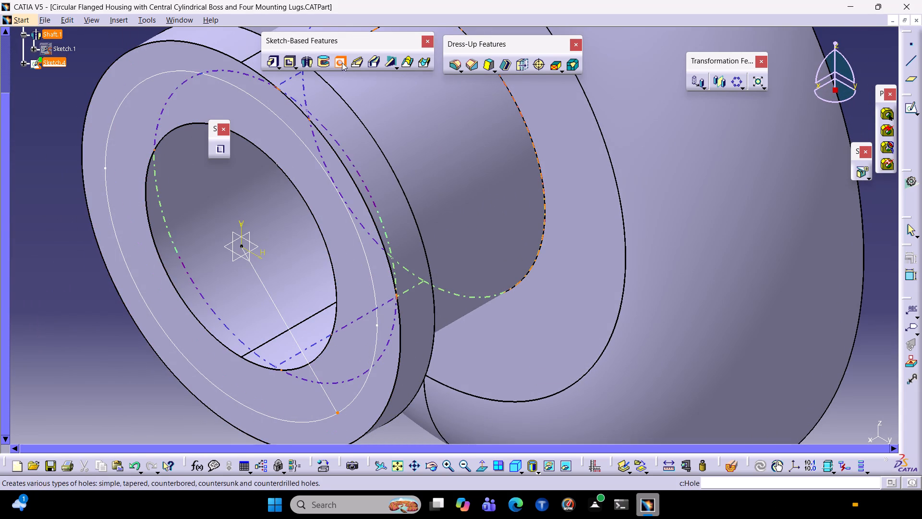
left_click(348, 255)
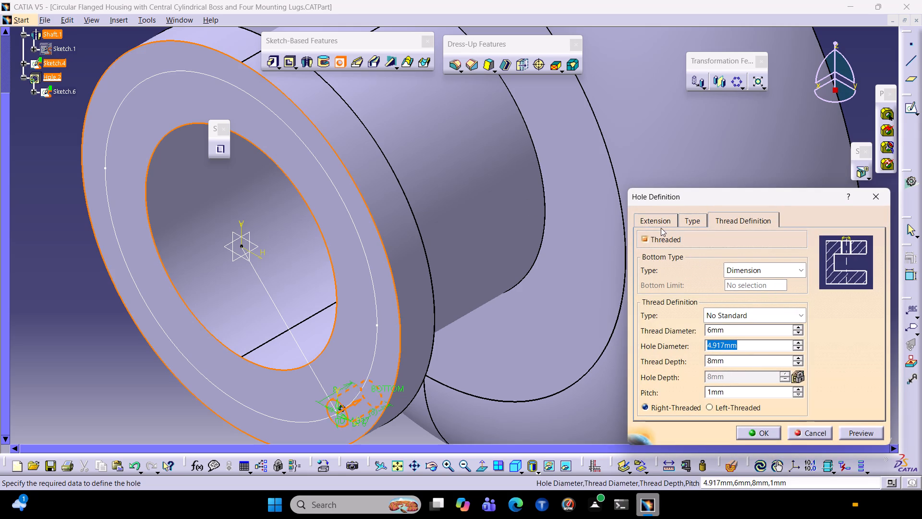
left_click(736, 270)
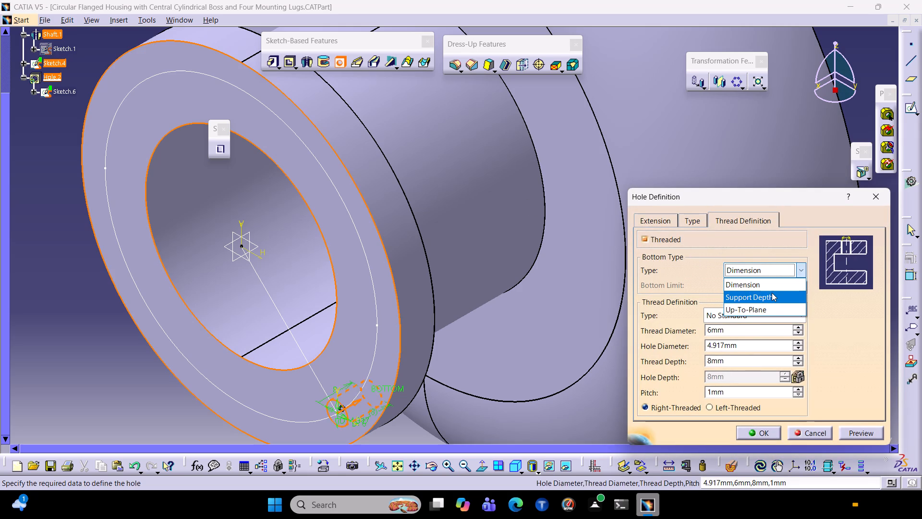
left_click(772, 292)
left_click(737, 313)
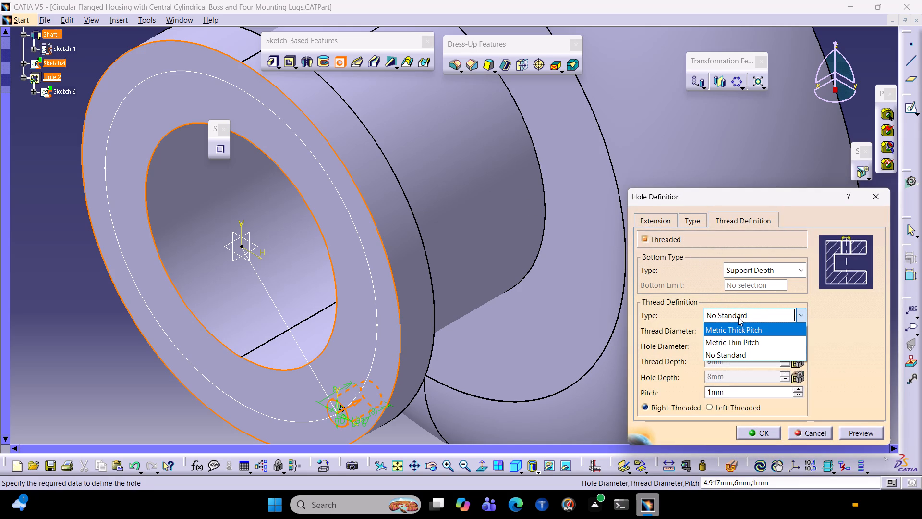
left_click(735, 327)
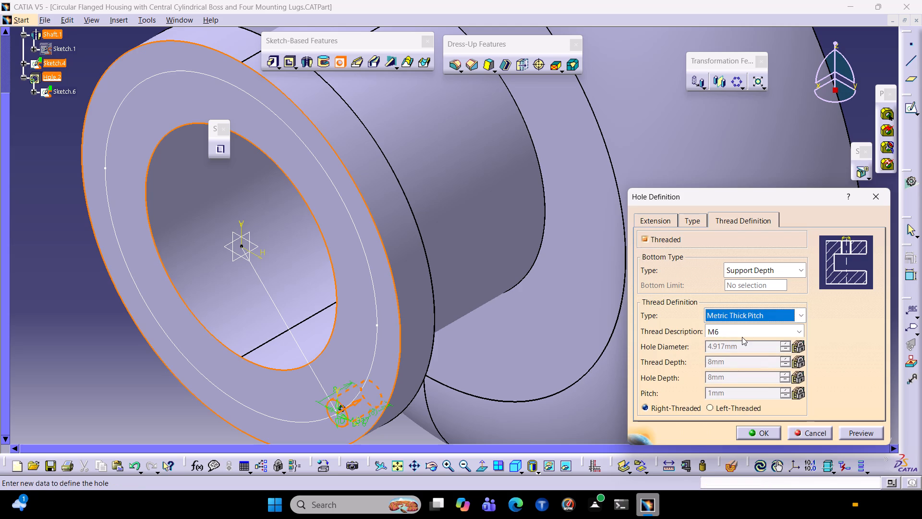
left_click(672, 224)
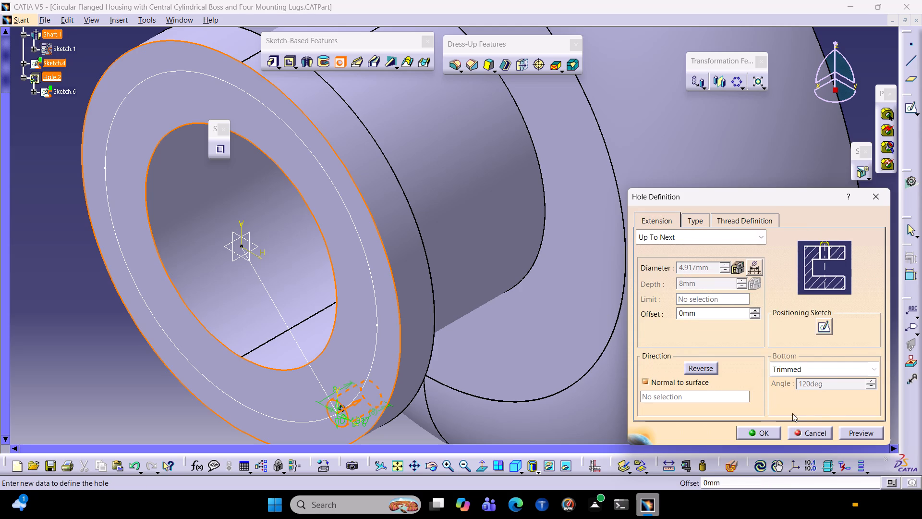
left_click(861, 432)
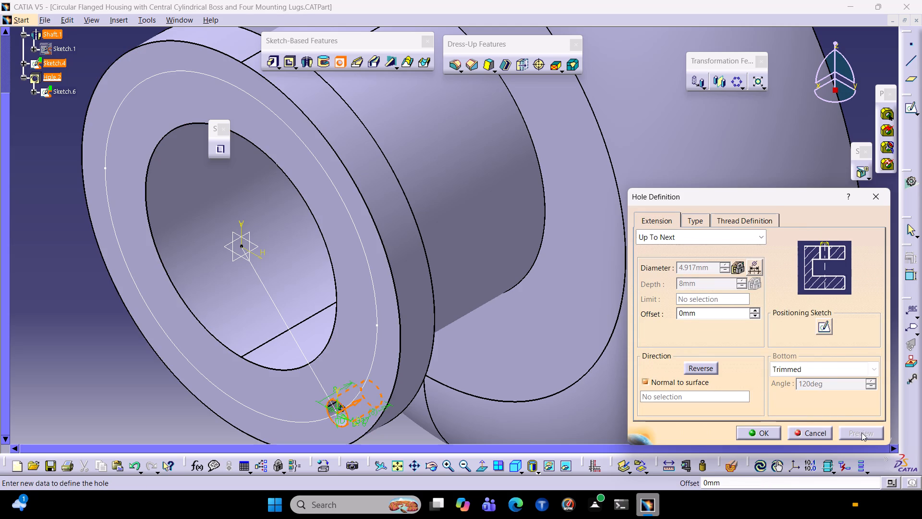
left_click(760, 431)
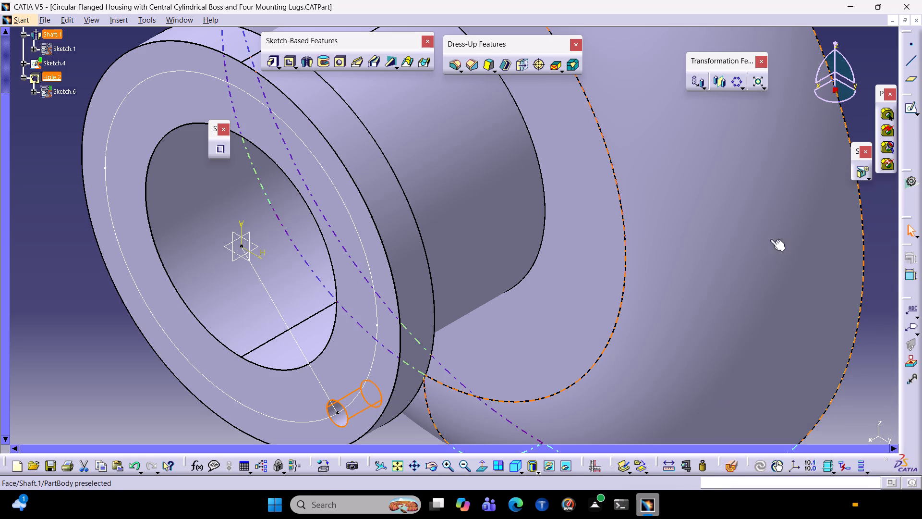
Pattern the new threaded hole circularly as a complete crown of 4 instances, referenced to the flange's front face.
left_click(736, 84)
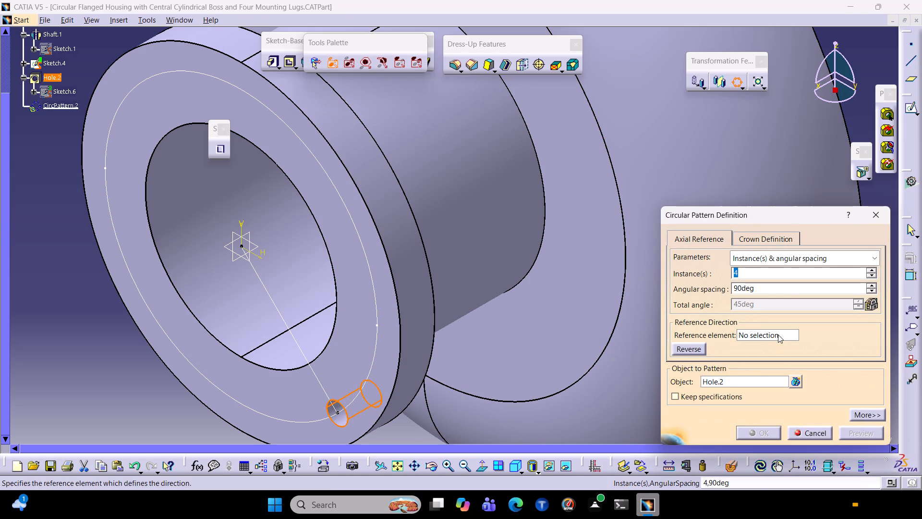
left_click(784, 261)
left_click(797, 305)
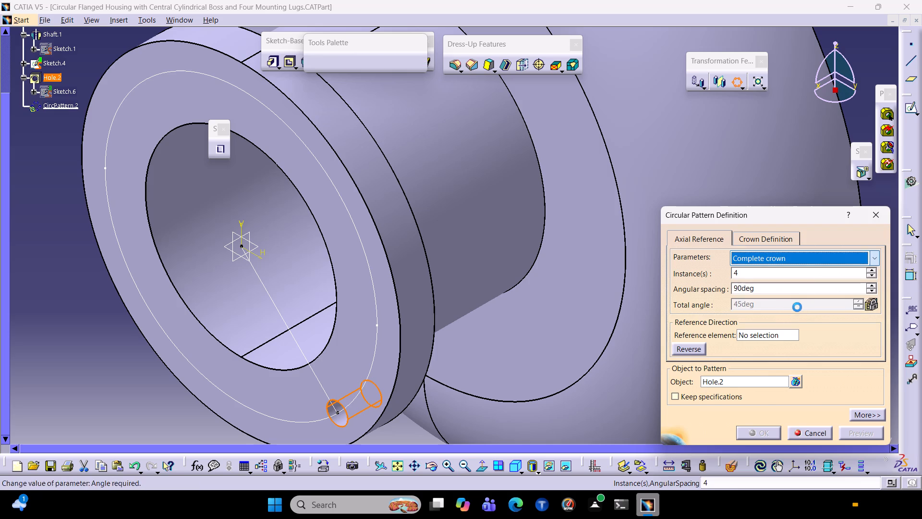
left_click(764, 335)
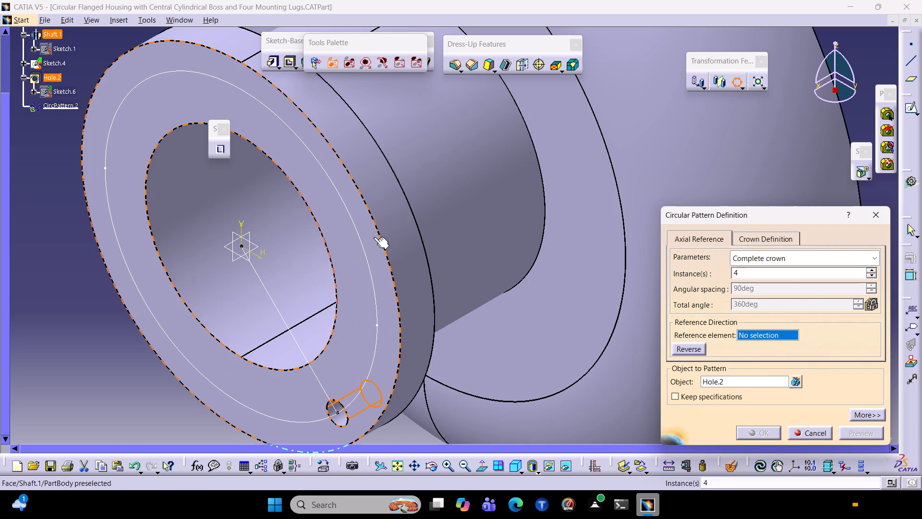
left_click(367, 247)
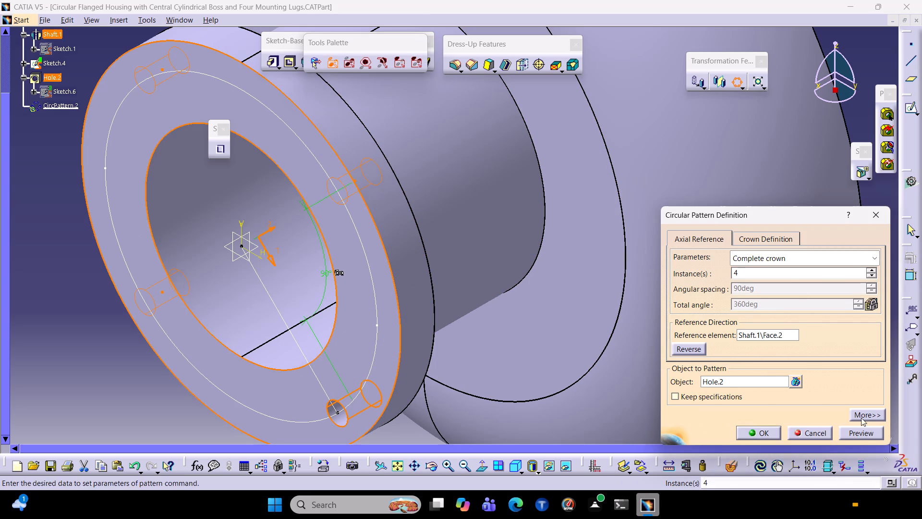
left_click(853, 427)
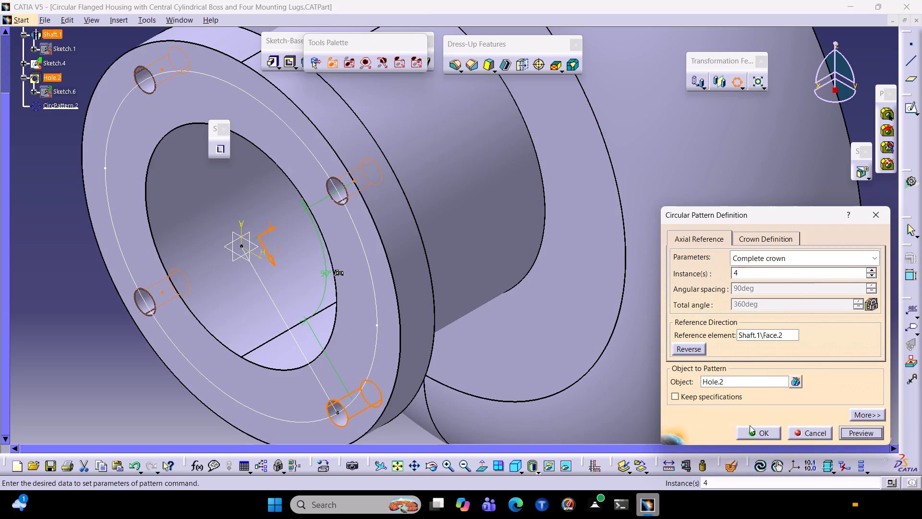
left_click(750, 425)
left_click(750, 431)
left_click(62, 211)
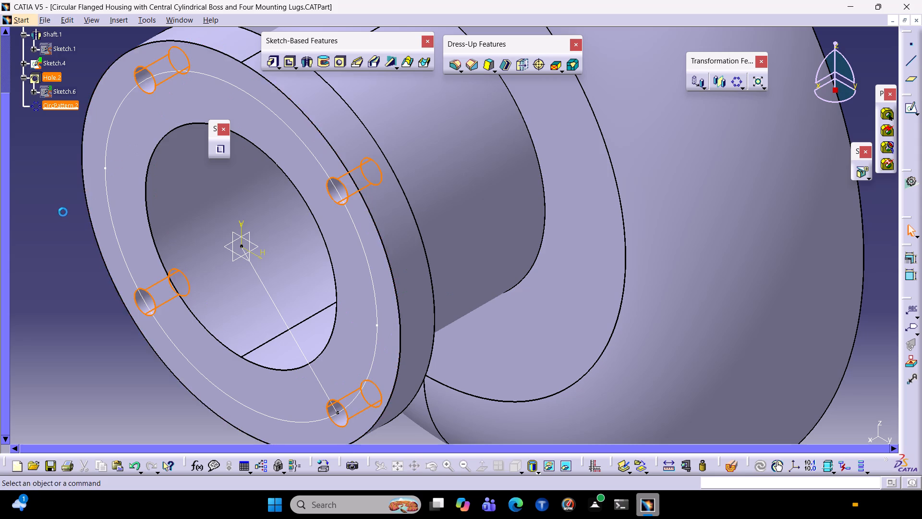
Examine the patterned holes on the flange together with the whole housing.
left_click(511, 465)
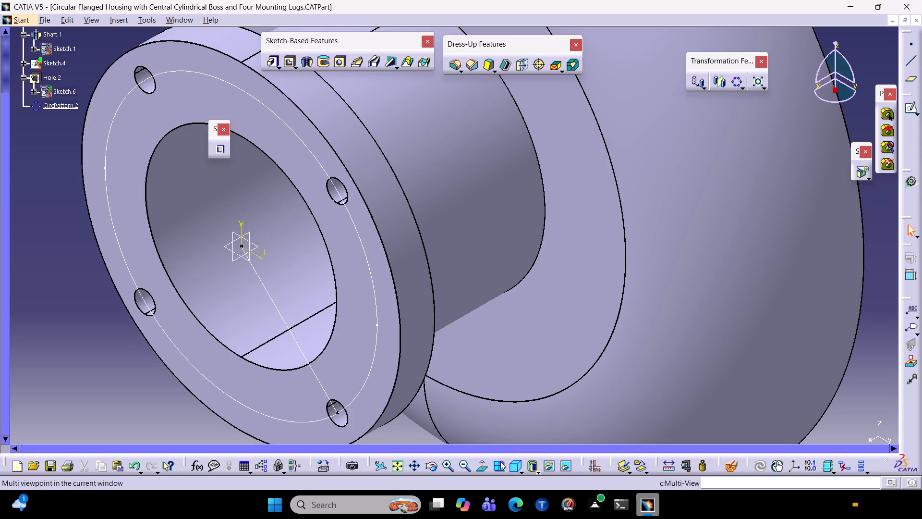
left_click(515, 470)
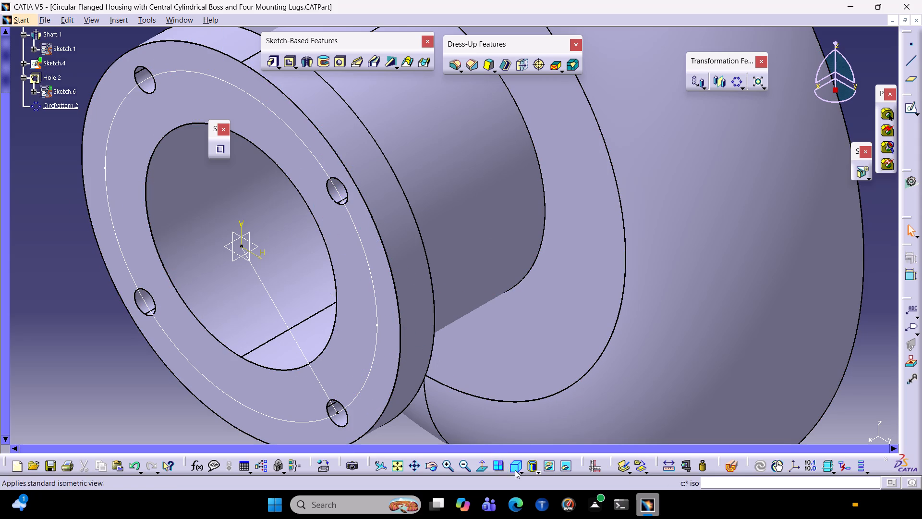
middle_click_drag(73, 217, 81, 238)
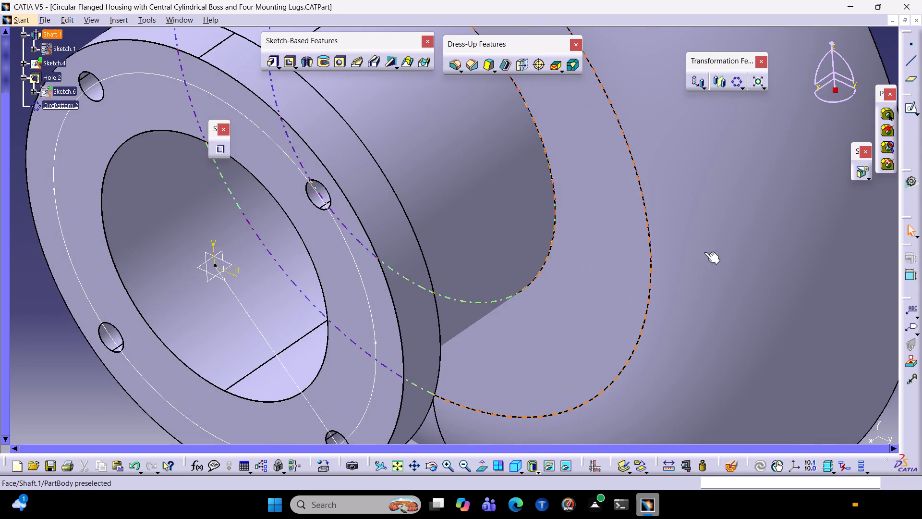
middle_click_drag(726, 230, 677, 268)
middle_click_drag(676, 258, 603, 340, "ctrl")
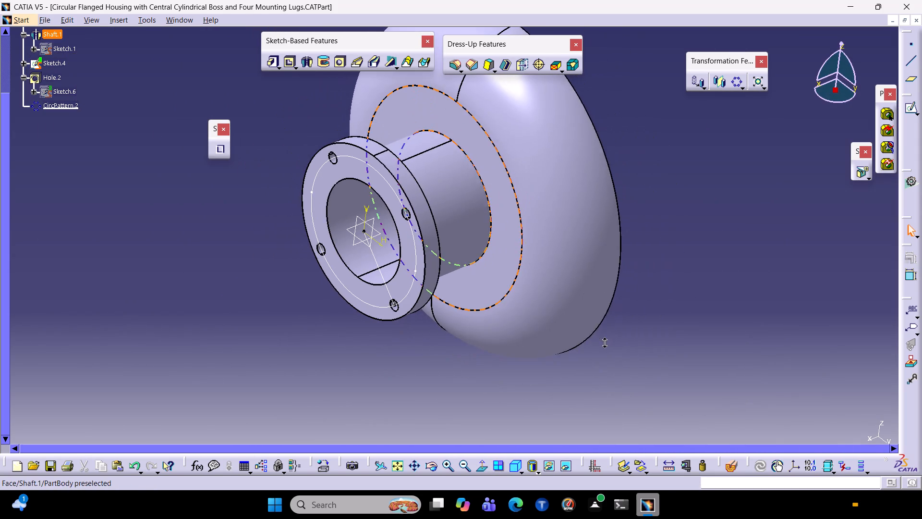
middle_click_drag(603, 340, 601, 341, "ctrl")
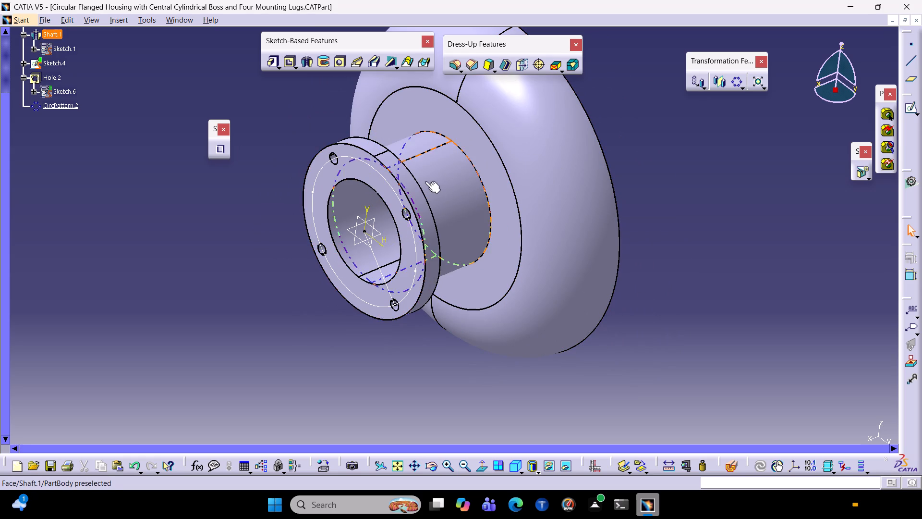
Hide Sketch.4, the hole layout sketch with the circle and angled line on the flange's front face.
right_click(386, 182)
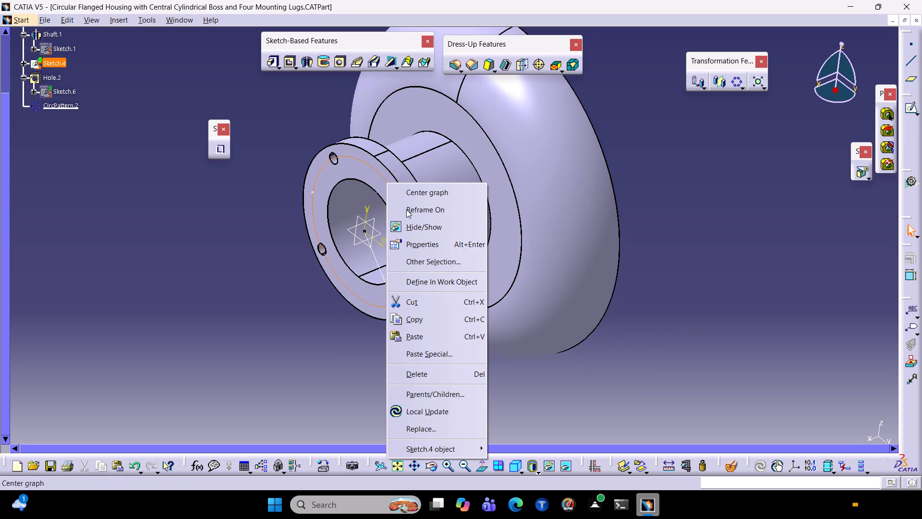
left_click(439, 232)
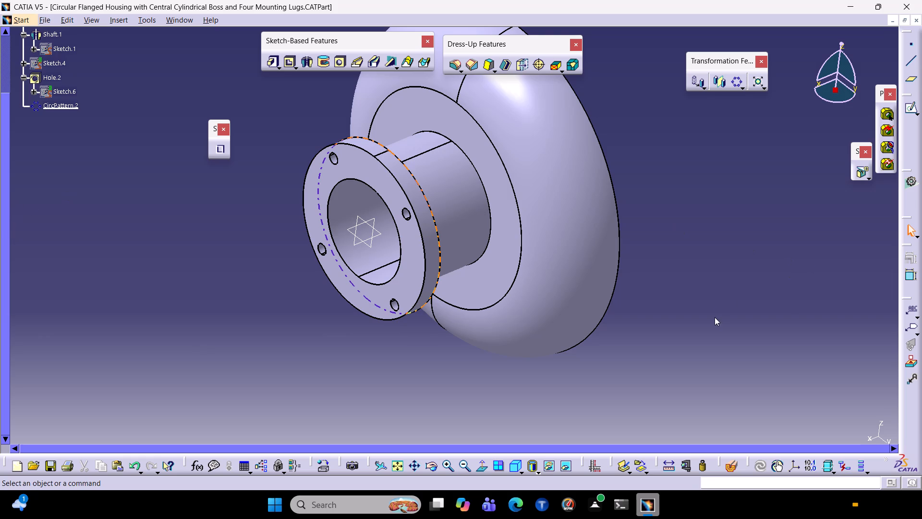
Examine the whole housing and the flange's hole pattern at an angle and in the standard front view.
middle_click_drag(695, 336, 727, 130)
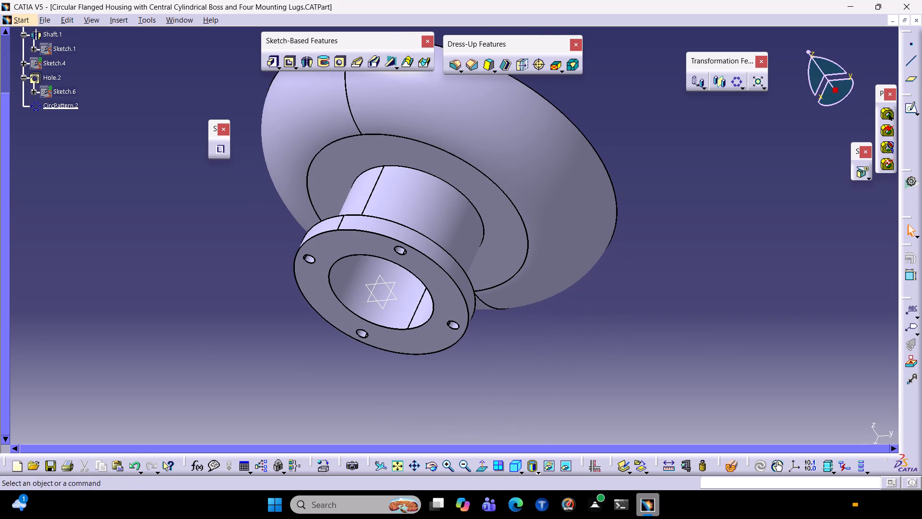
left_click(522, 472)
left_click(535, 371)
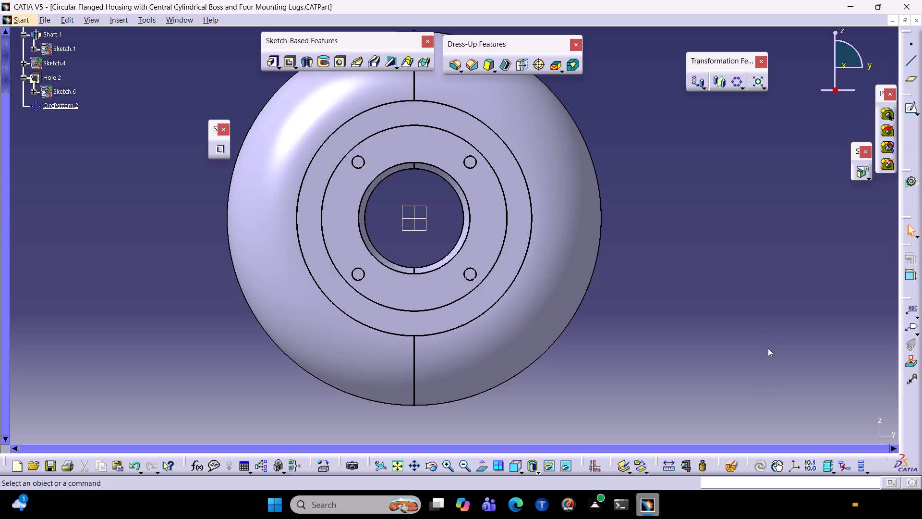
scroll(652, 274, "down", 1)
middle_click_drag(638, 329, 631, 305)
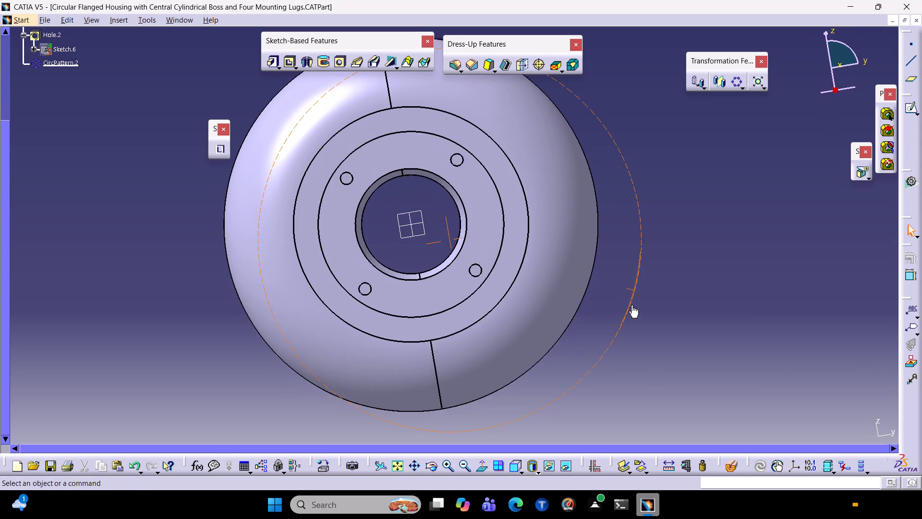
middle_click_drag(631, 305, 630, 309)
left_click(487, 470)
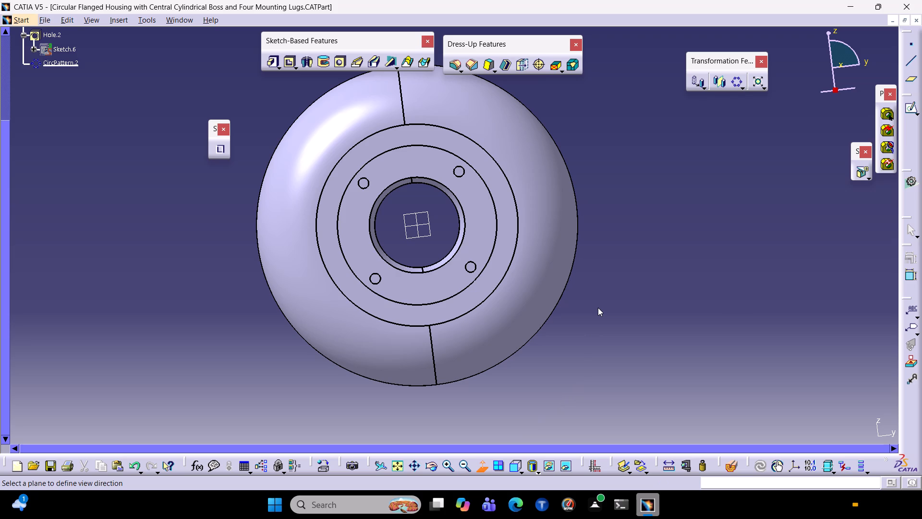
middle_click_drag(599, 307, 651, 316)
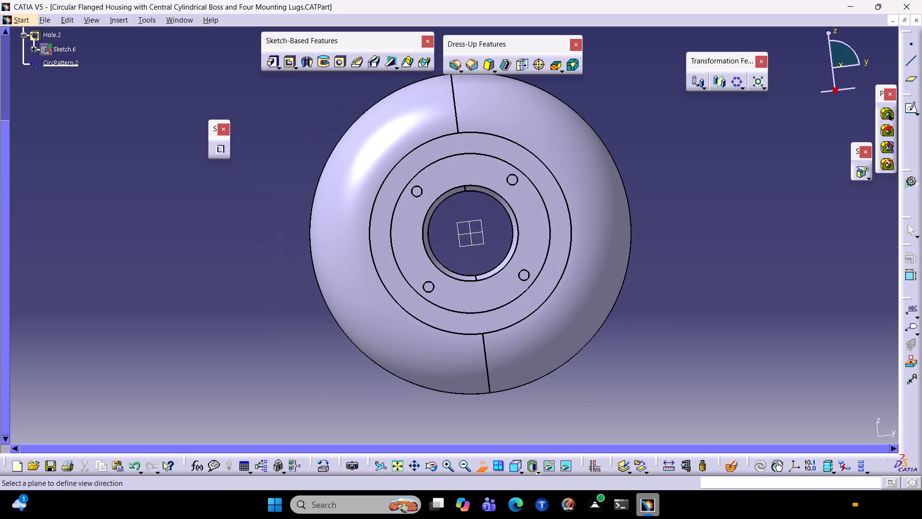
left_click(509, 471)
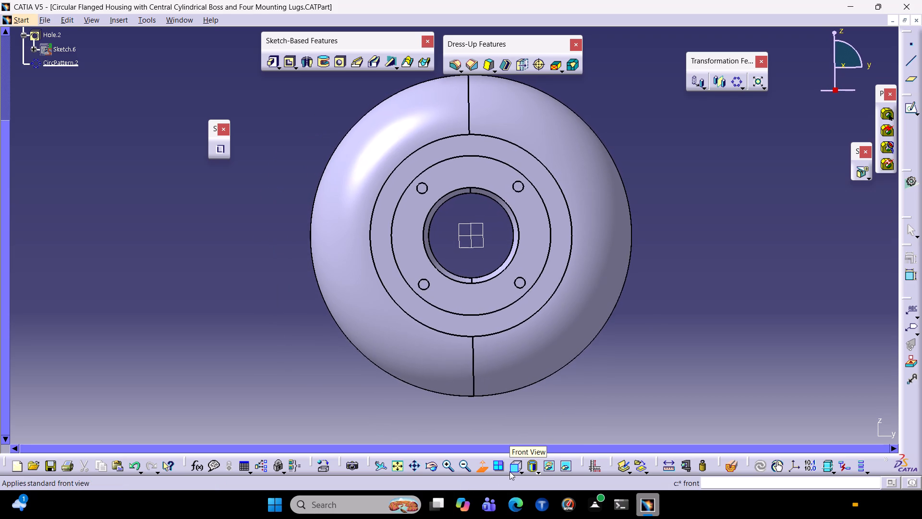
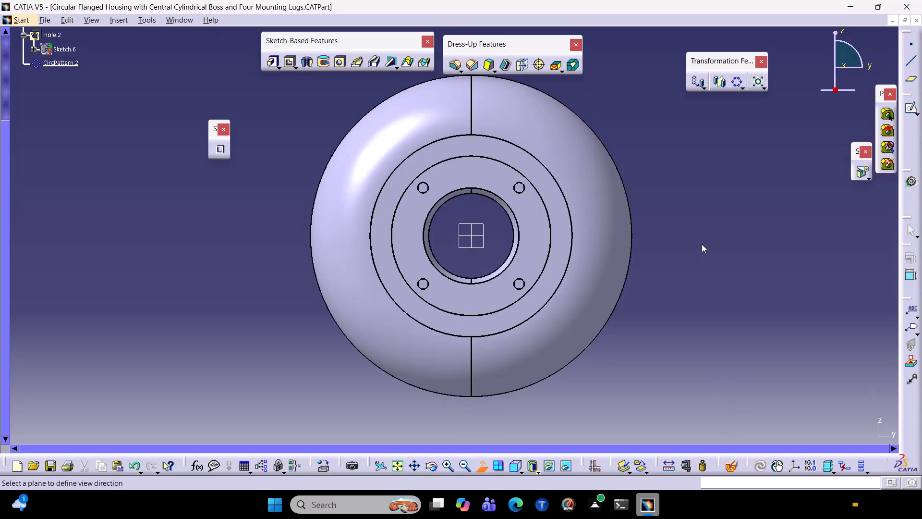
Start an offset-from-plane reference plane based on the flat annular rim face at the housing's wide open end.
middle_click_drag(702, 243, 237, 191)
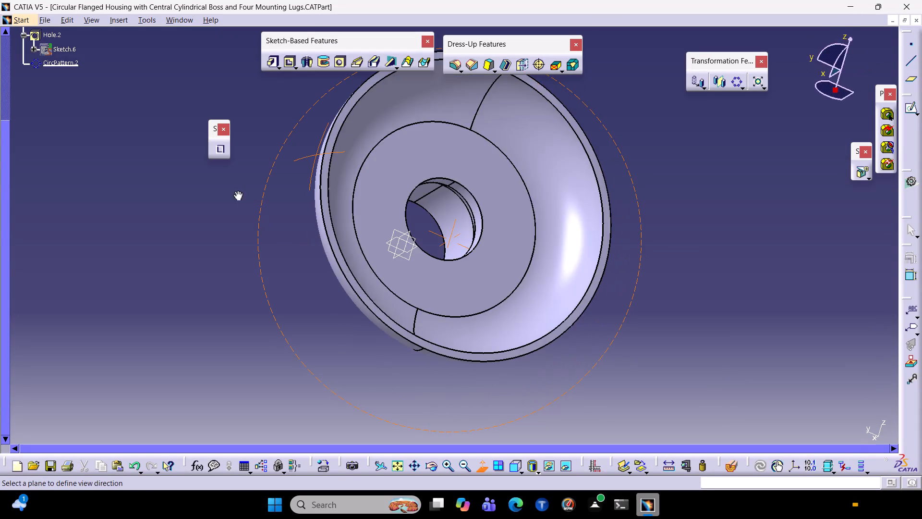
middle_click_drag(237, 191, 276, 278)
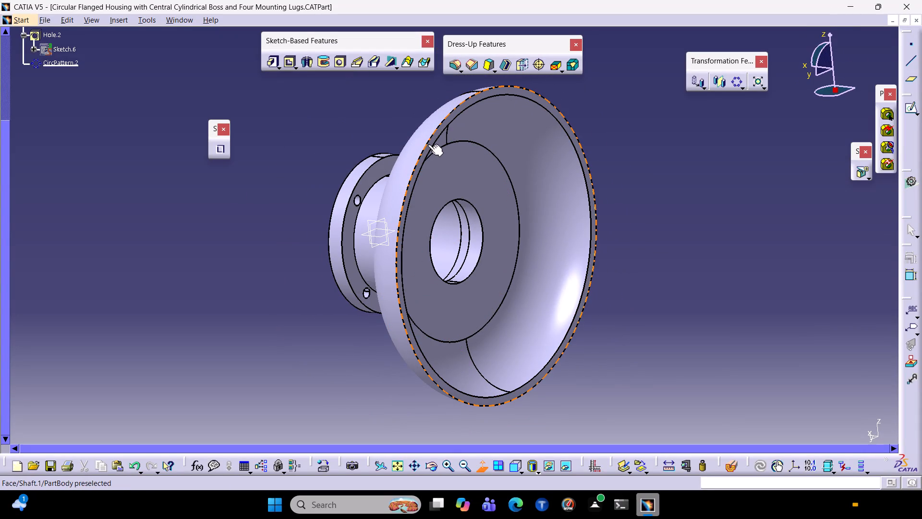
left_click(428, 144)
middle_click_drag(685, 258, 686, 258)
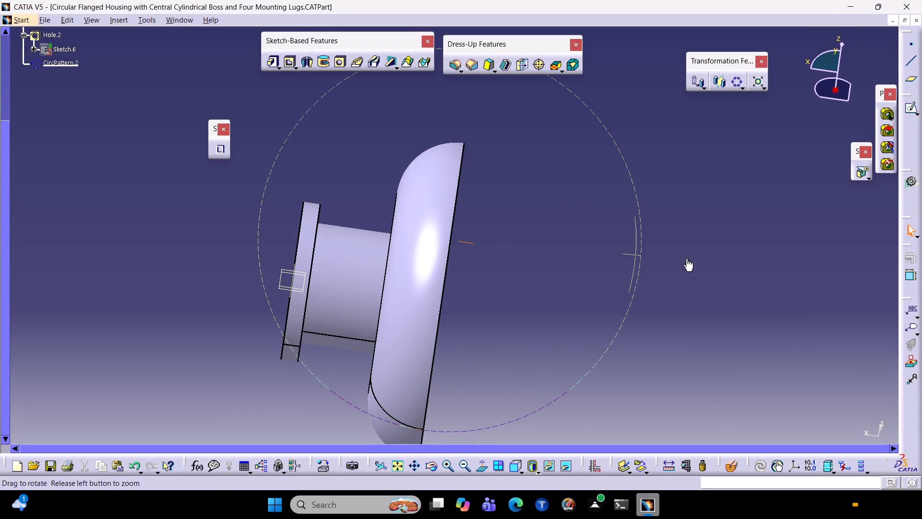
middle_click_drag(686, 258, 522, 222)
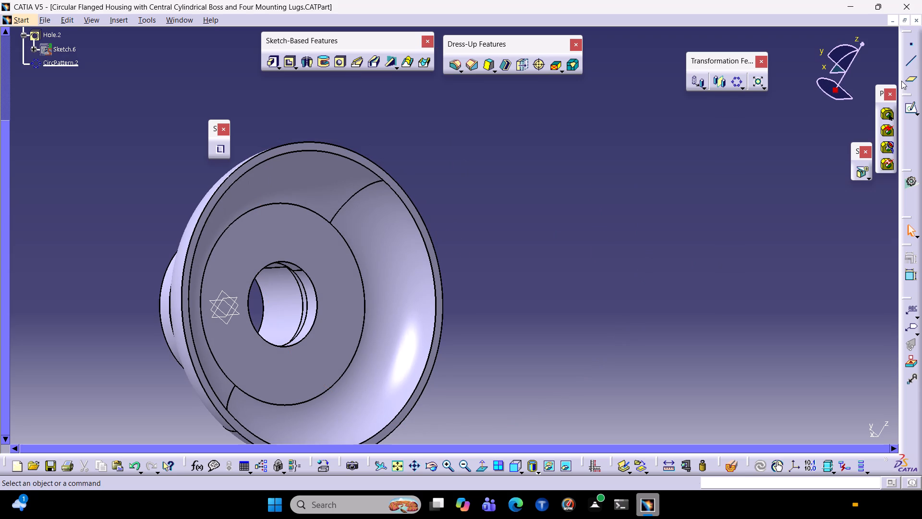
left_click(908, 80)
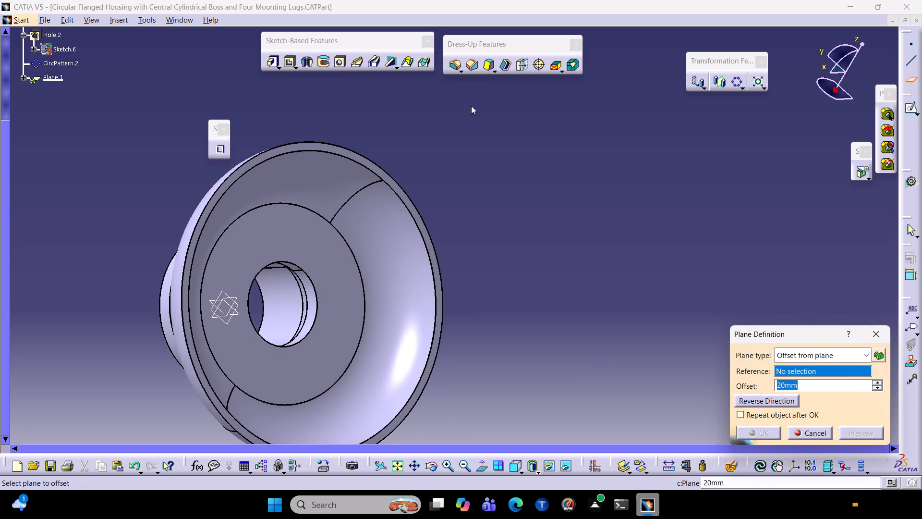
left_click(262, 160)
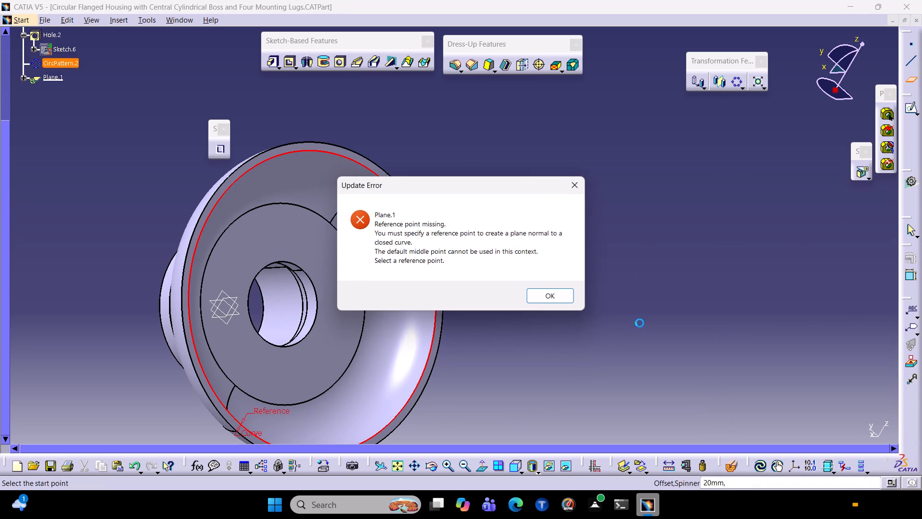
left_click(539, 299)
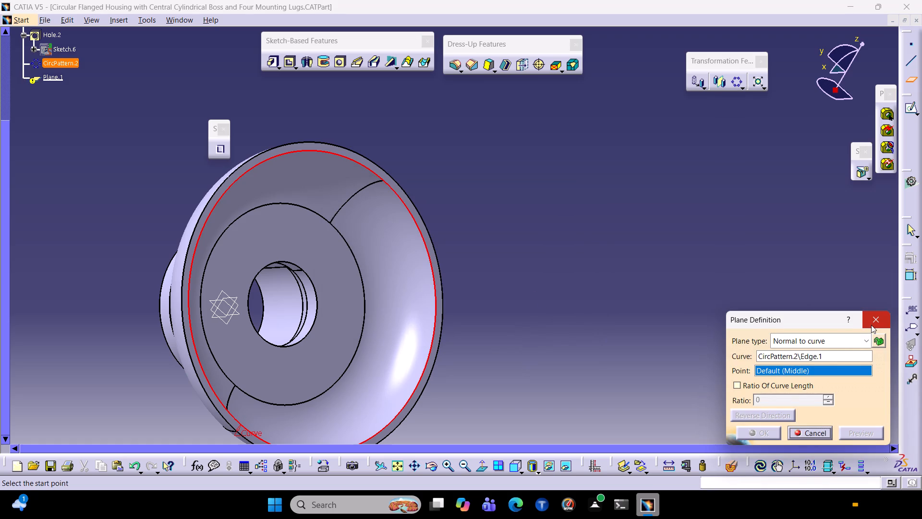
left_click(835, 342)
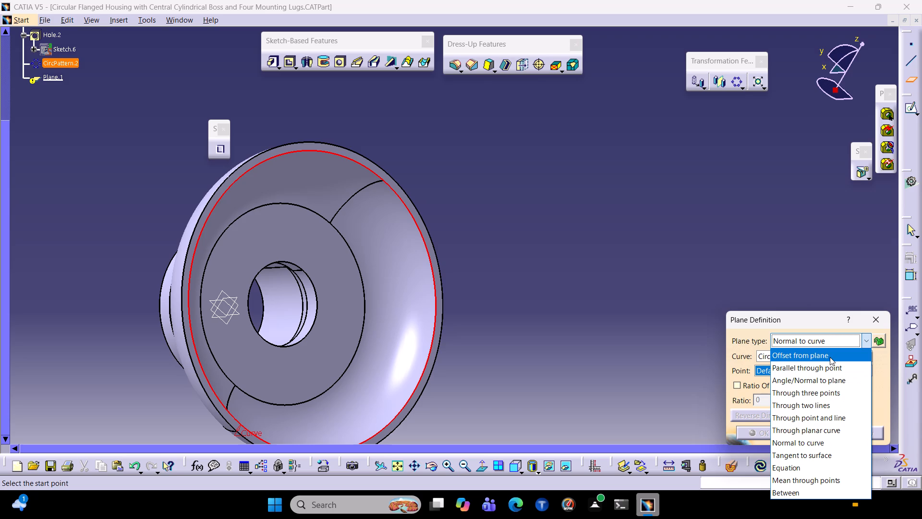
left_click(830, 357)
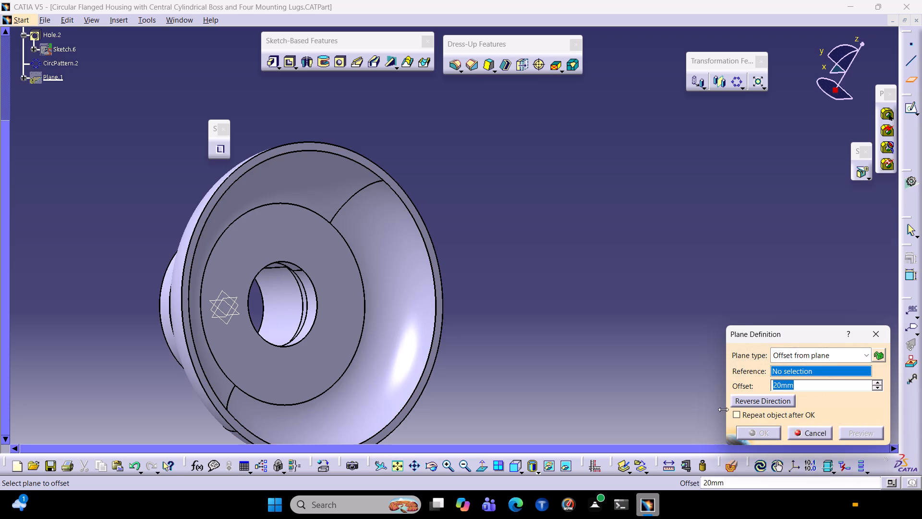
left_click(658, 374)
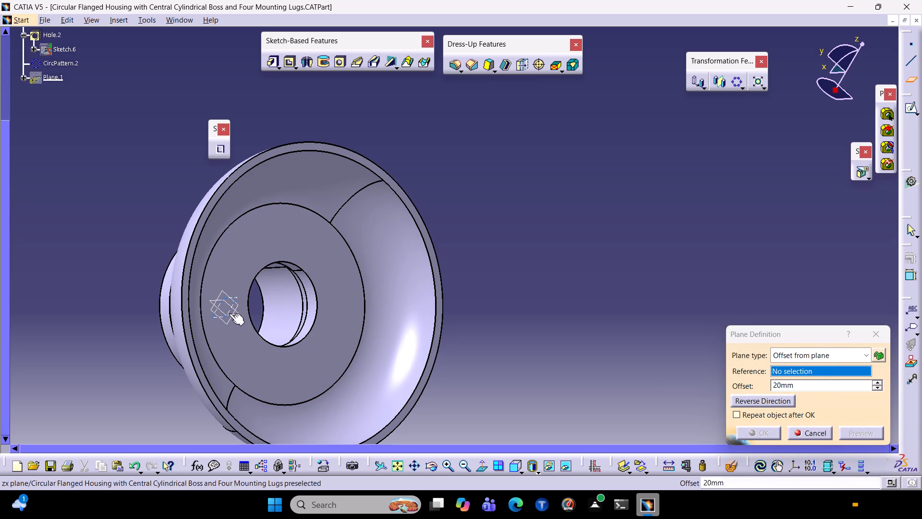
left_click(362, 160)
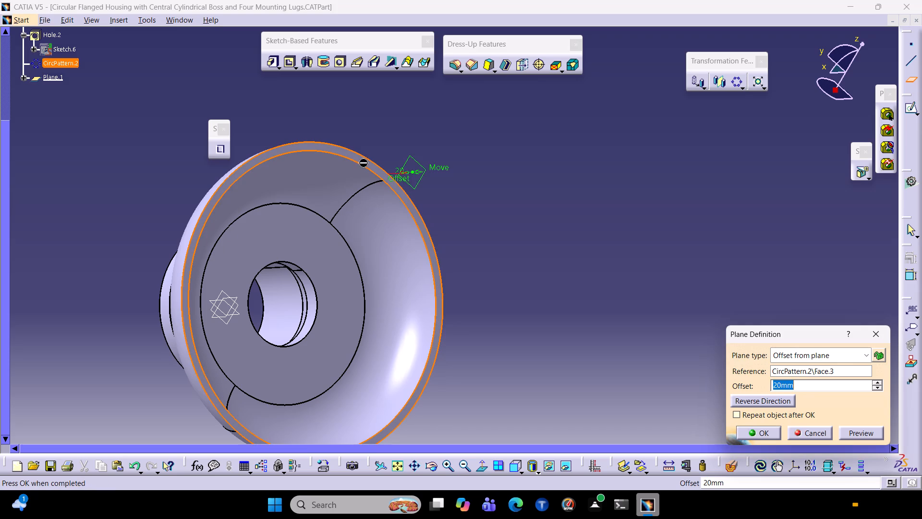
Set the plane's offset from the rim face to 15 mm and preview it.
middle_click_drag(495, 273, 629, 213)
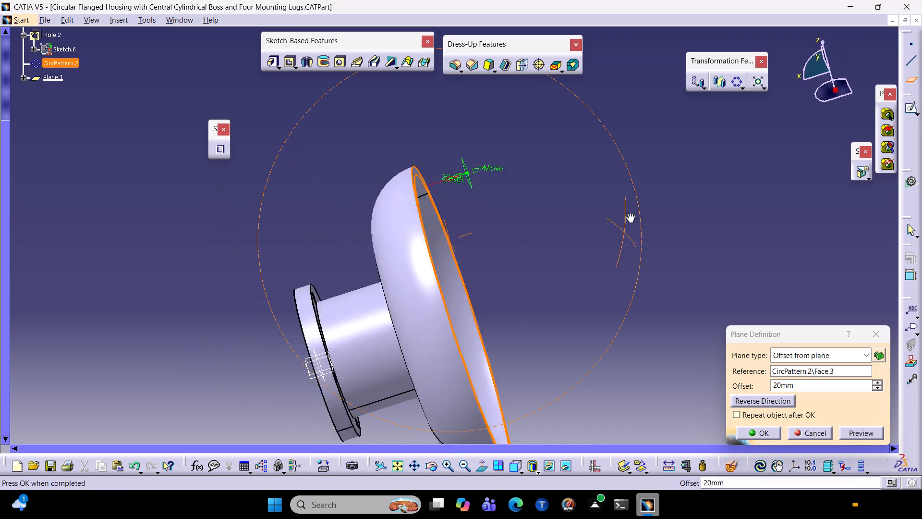
middle_click_drag(629, 213, 602, 243)
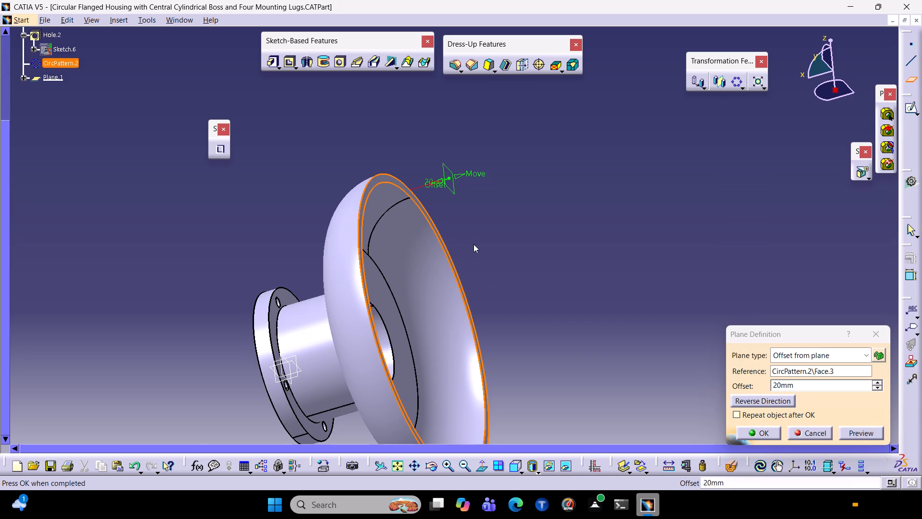
middle_click_drag(474, 244, 309, 241)
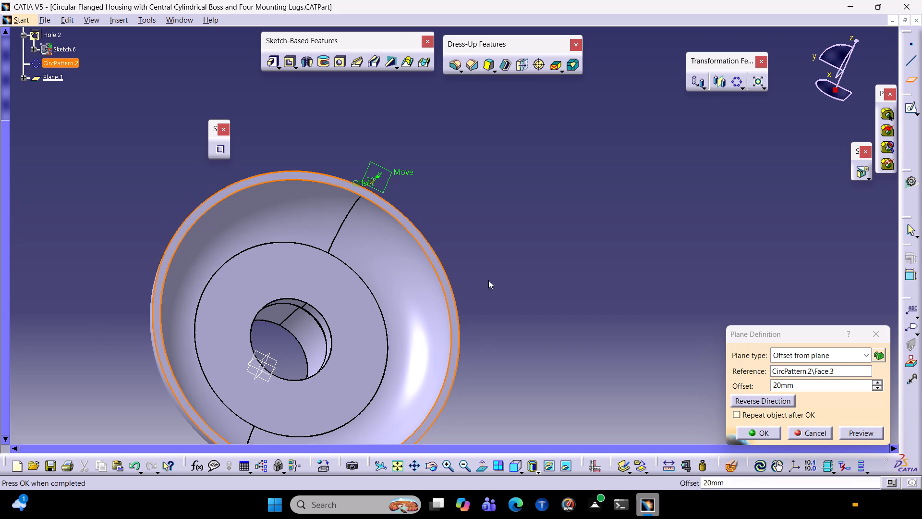
middle_click_drag(456, 267, 453, 343)
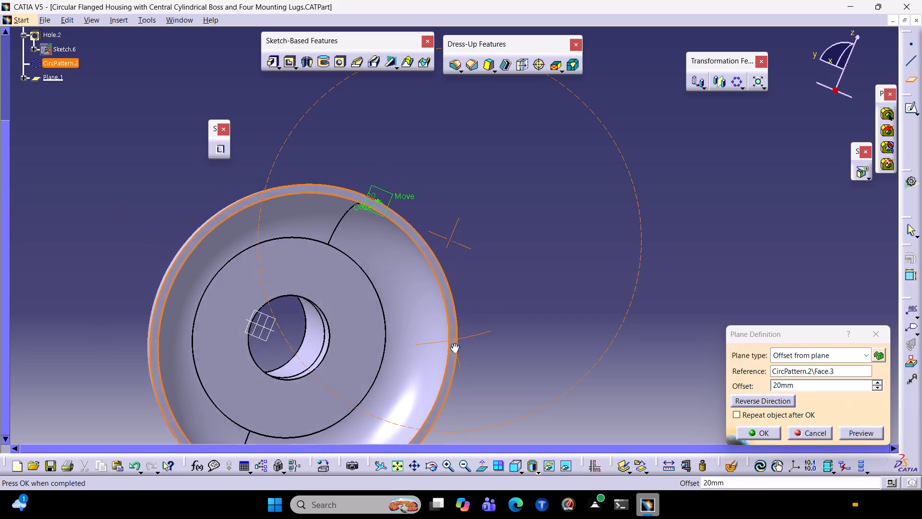
middle_click_drag(453, 343, 517, 114)
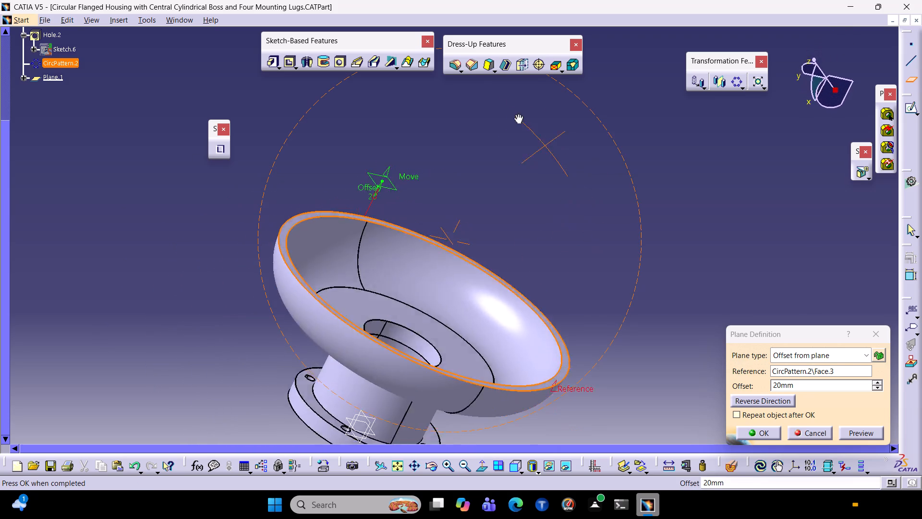
middle_click_drag(517, 114, 514, 120)
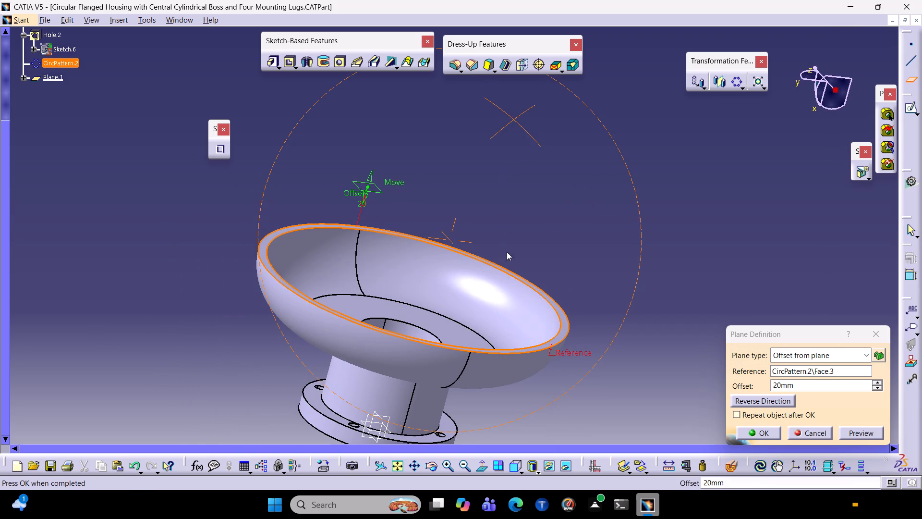
left_click(856, 358)
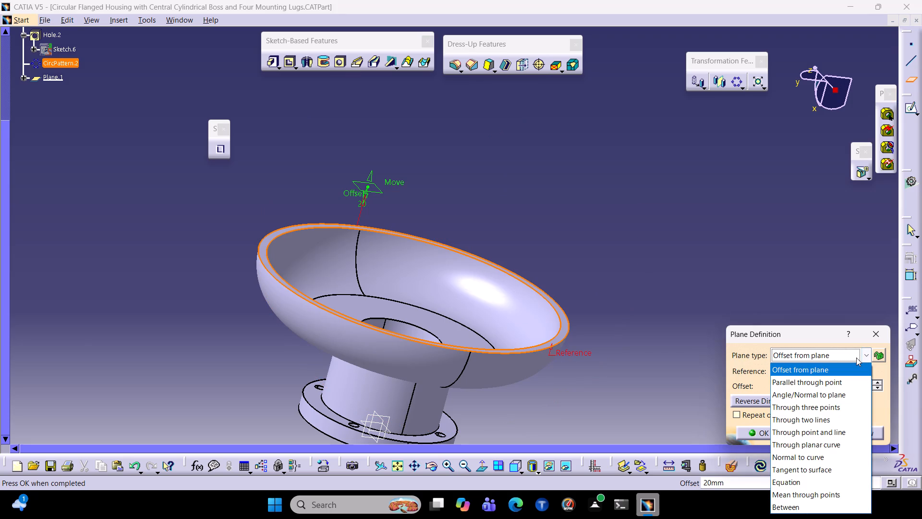
left_click(802, 275)
middle_click_drag(590, 227, 673, 357)
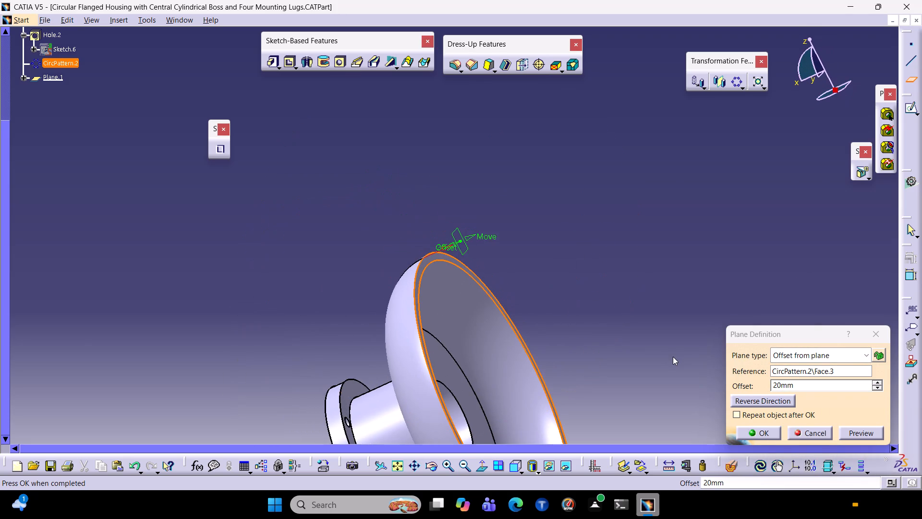
scroll(673, 356, "down", 1)
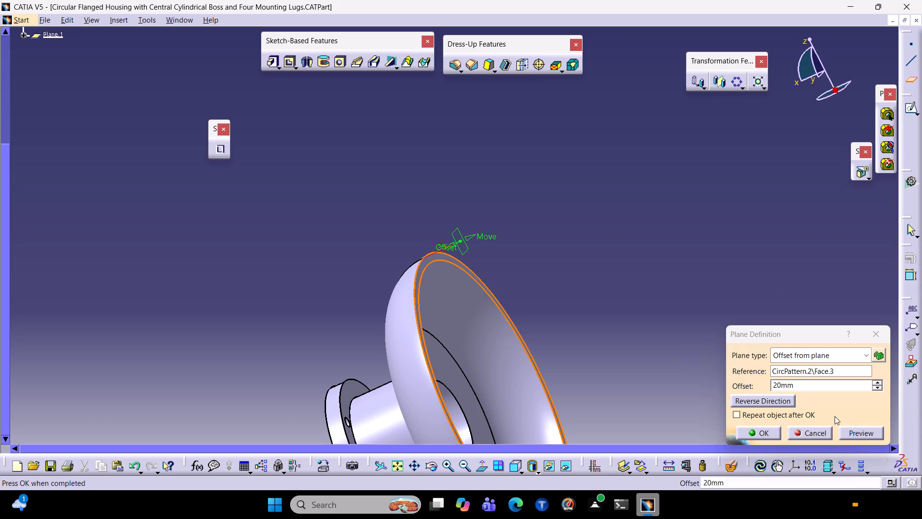
left_click_drag(835, 392, 783, 379)
left_click_drag(809, 390, 661, 368)
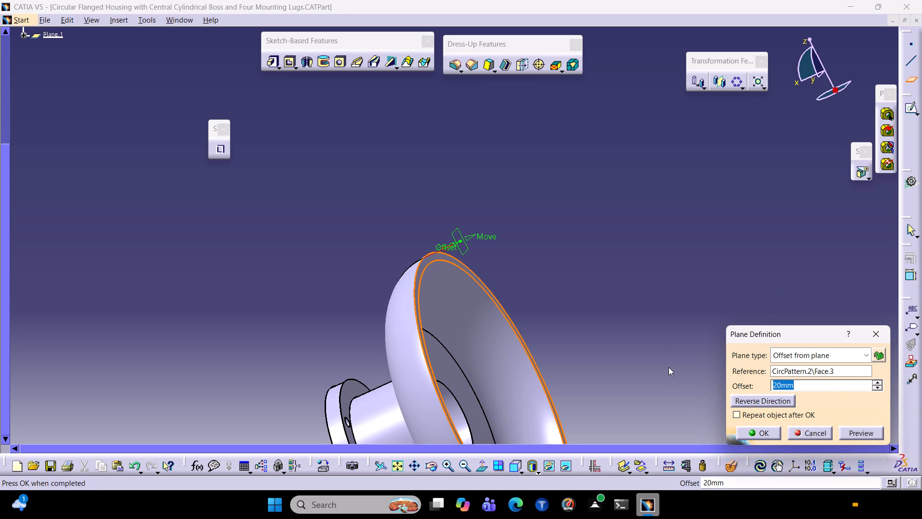
type("15")
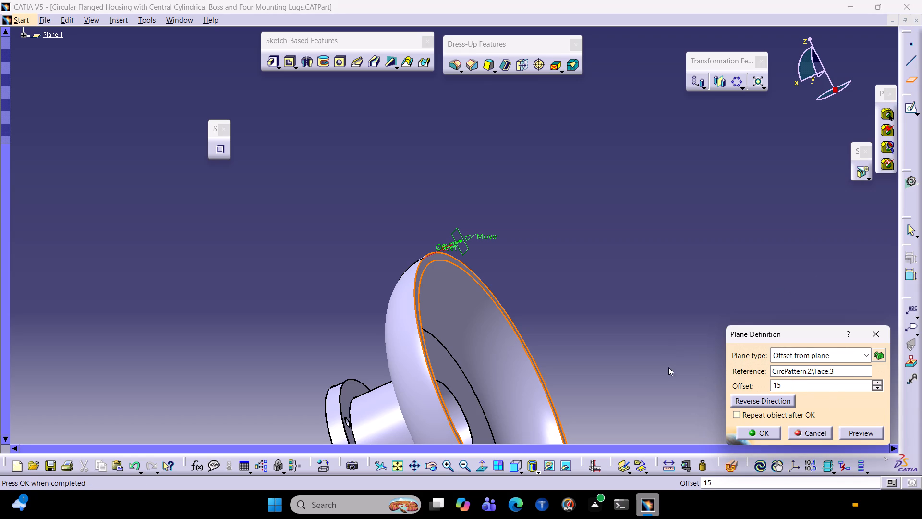
left_click(875, 431)
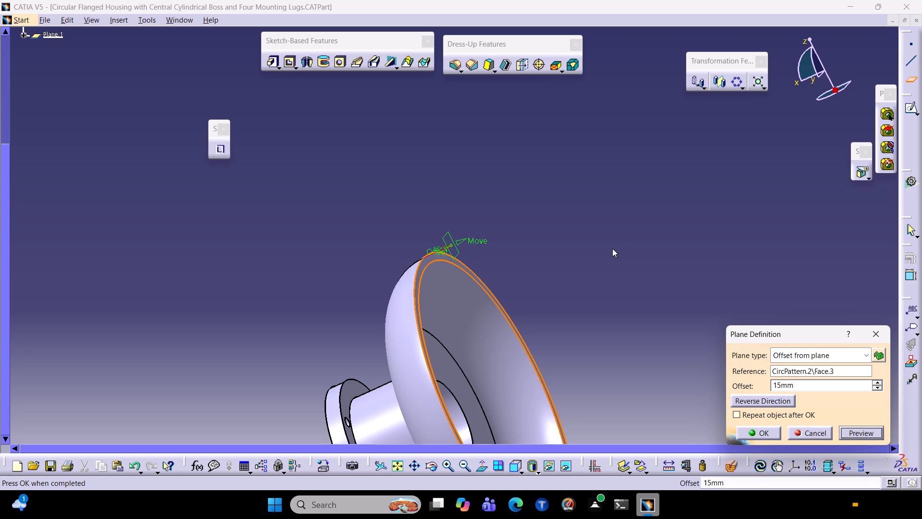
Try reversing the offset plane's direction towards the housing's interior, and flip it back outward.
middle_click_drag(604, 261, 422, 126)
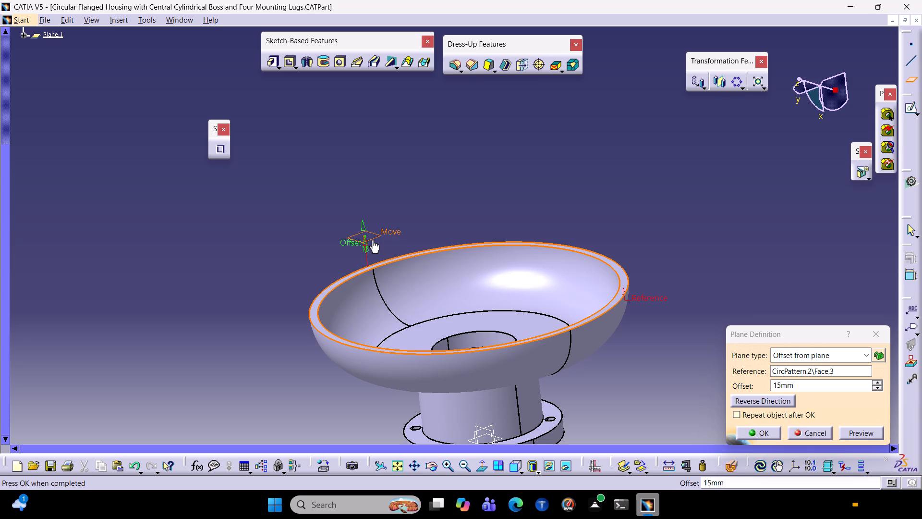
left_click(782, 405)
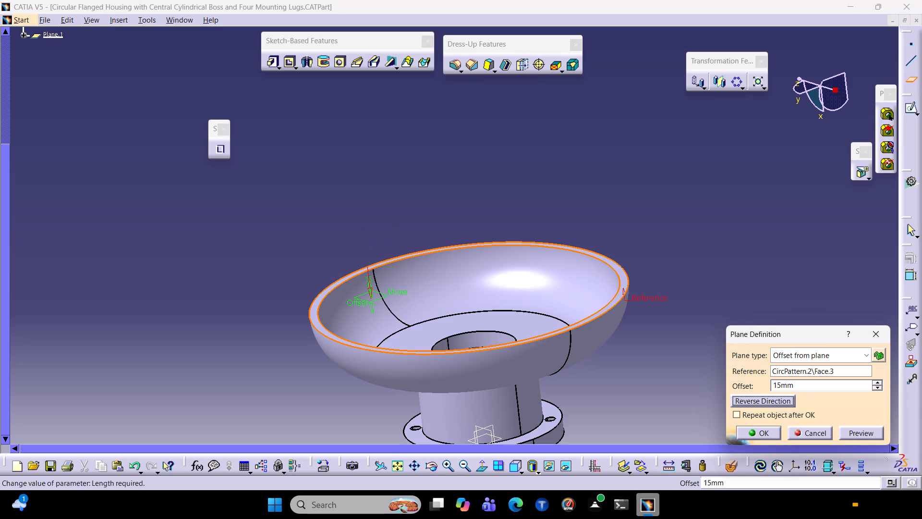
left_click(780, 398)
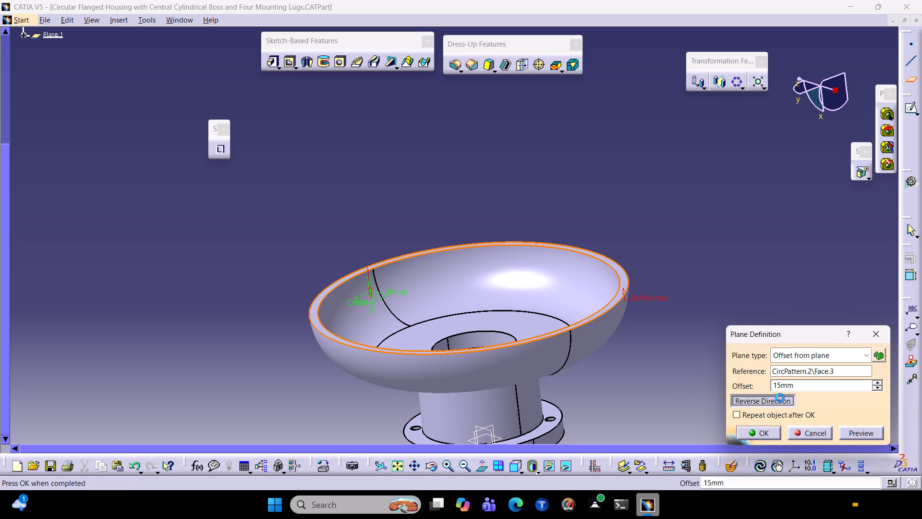
Examine the offset plane's preview against the rim from several angles, including the standard front view.
middle_click_drag(733, 272, 305, 343)
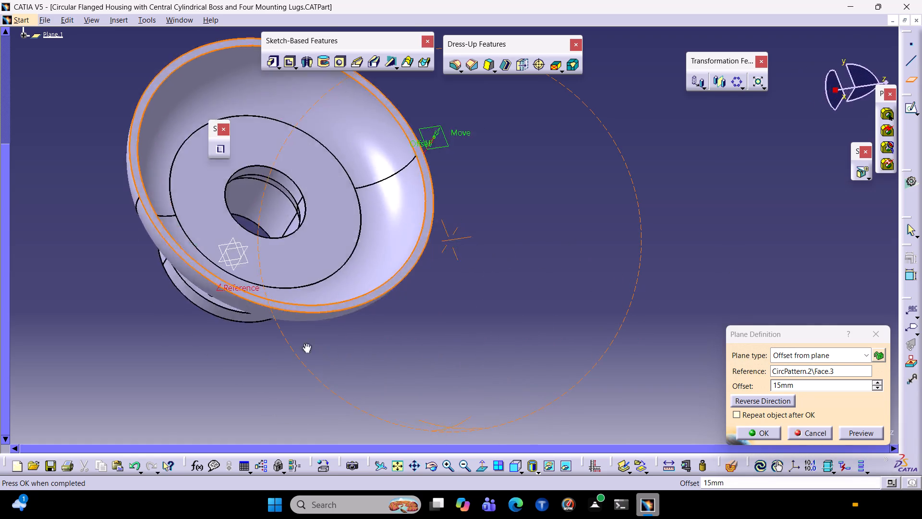
middle_click_drag(305, 343, 280, 201)
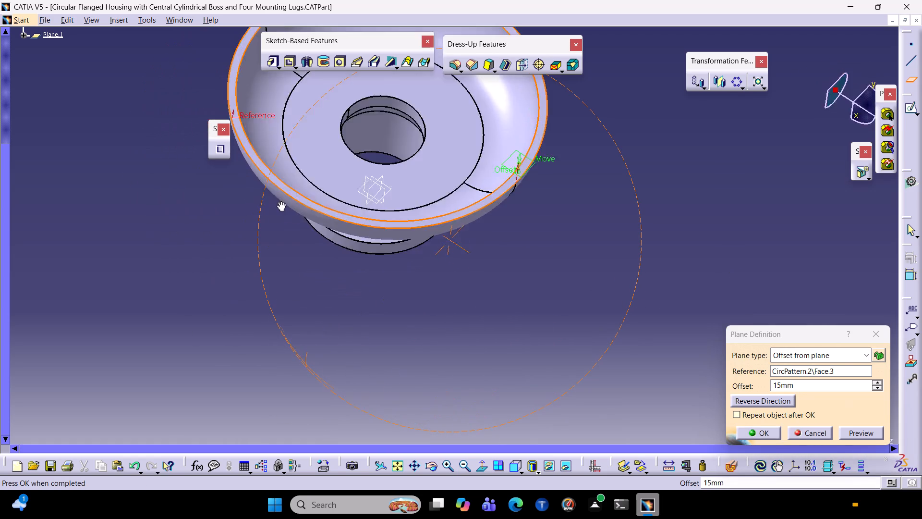
middle_click_drag(280, 201, 784, 131)
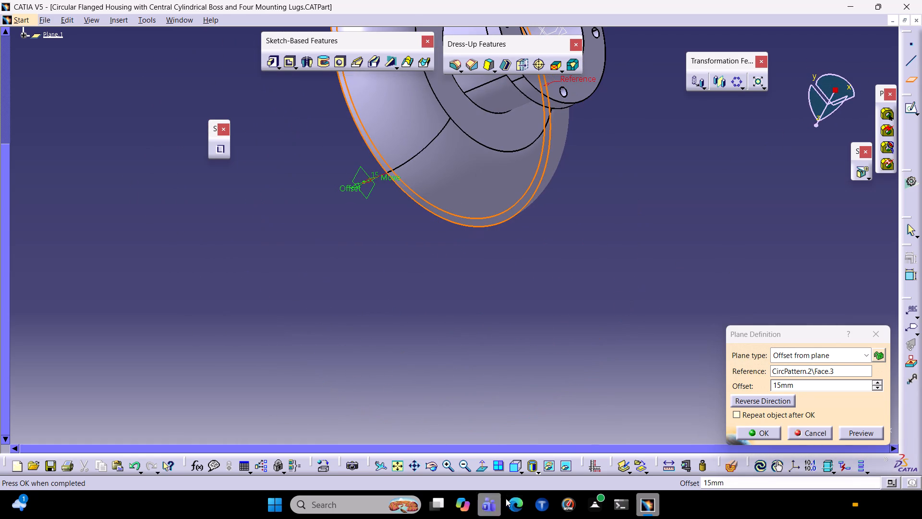
left_click(515, 479)
left_click(515, 468)
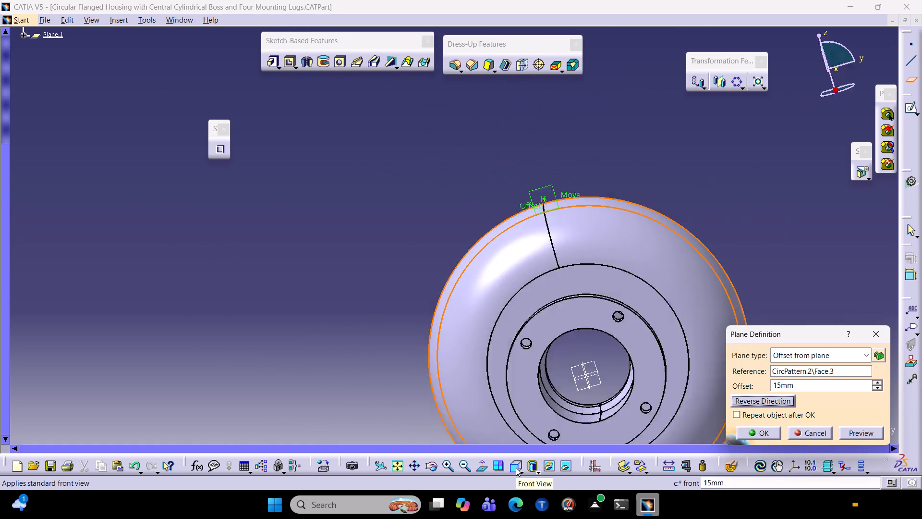
middle_click_drag(692, 266, 621, 220)
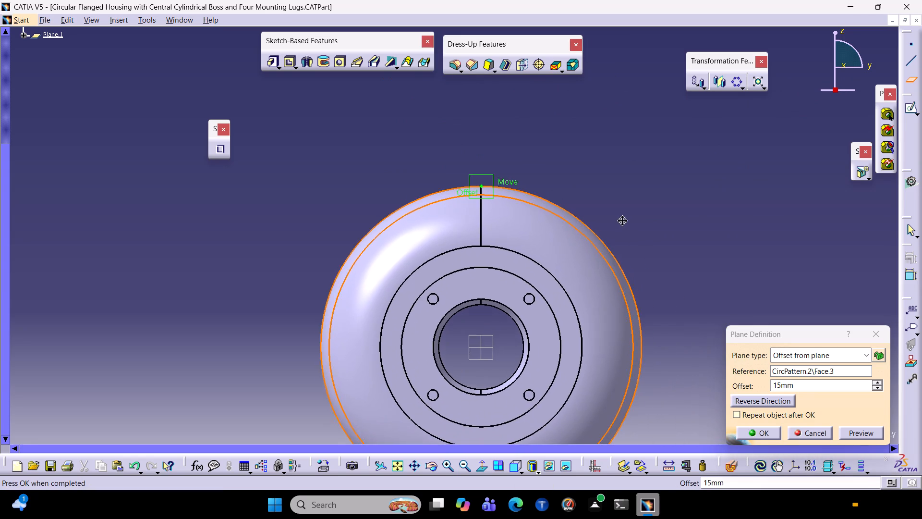
middle_click_drag(621, 220, 621, 219)
middle_click_drag(621, 230, 490, 244)
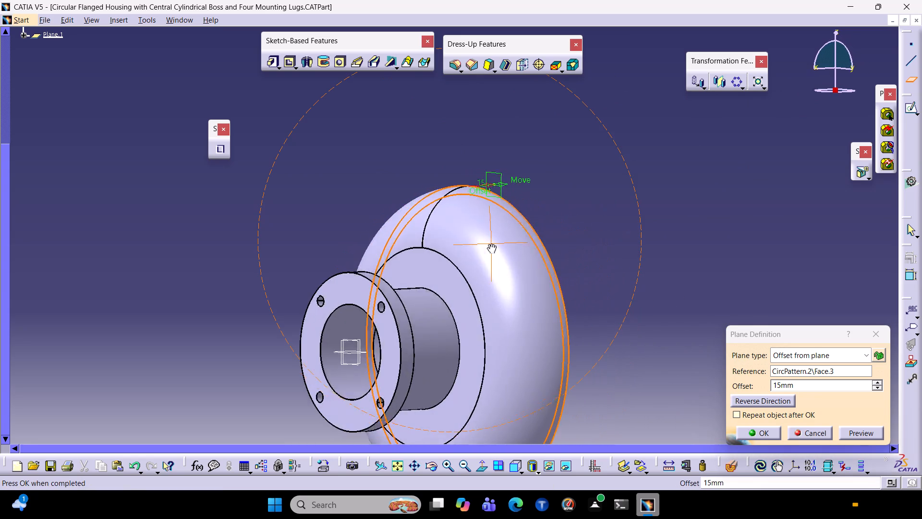
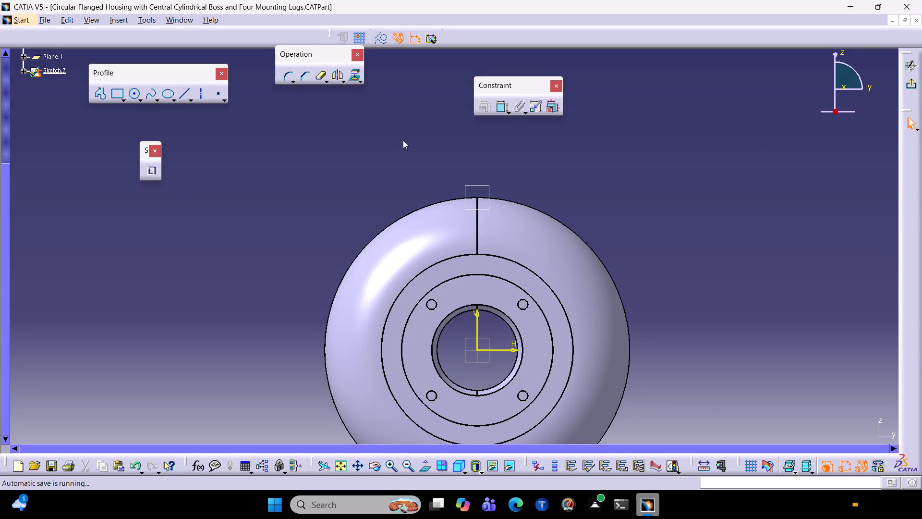
Sketch a circle centred on the housing's axis and dimension its diameter to 174 mm.
middle_click_drag(384, 198, 382, 116)
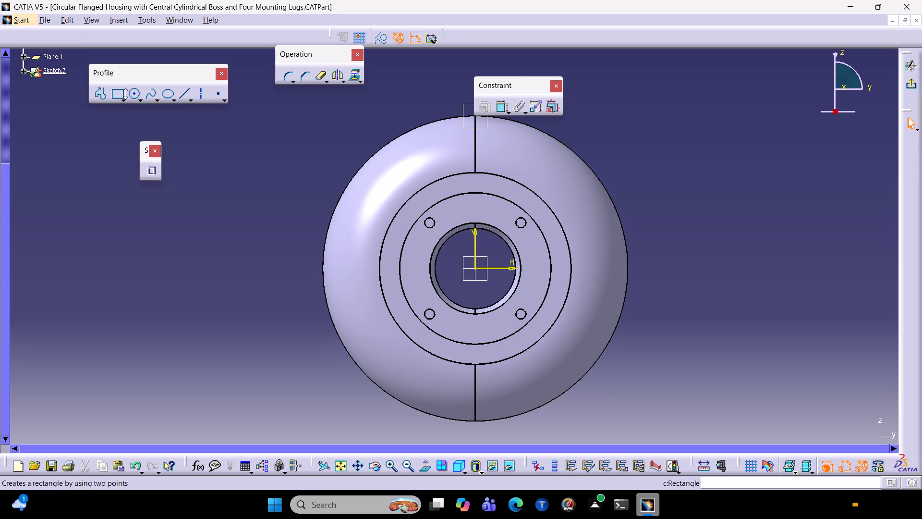
left_click(131, 97)
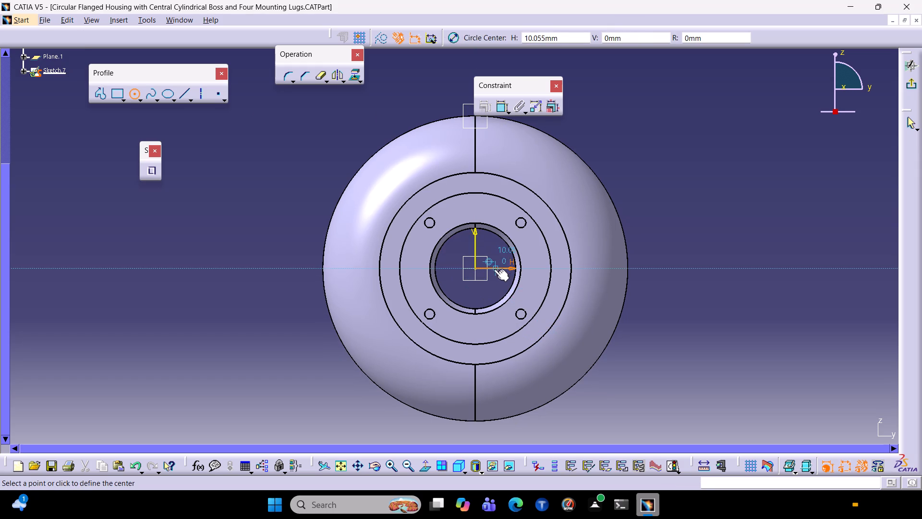
left_click(475, 268)
left_click(534, 388)
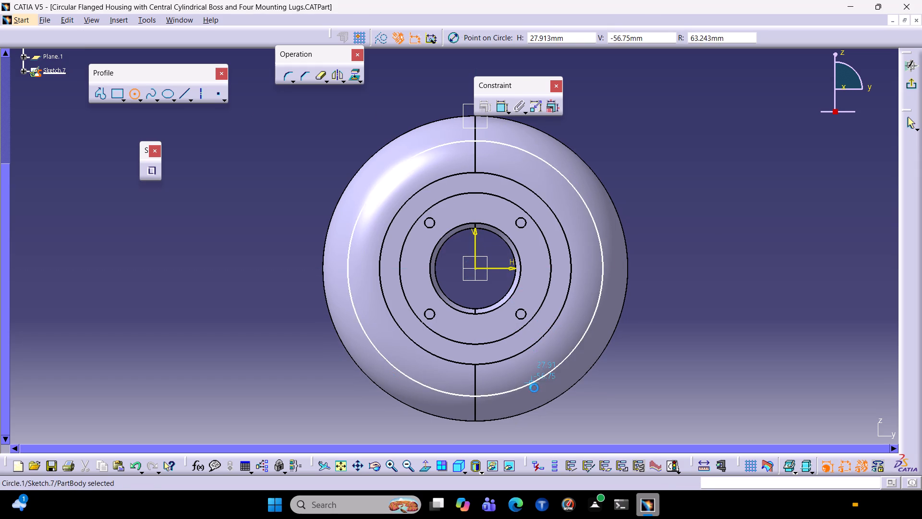
left_click(502, 112)
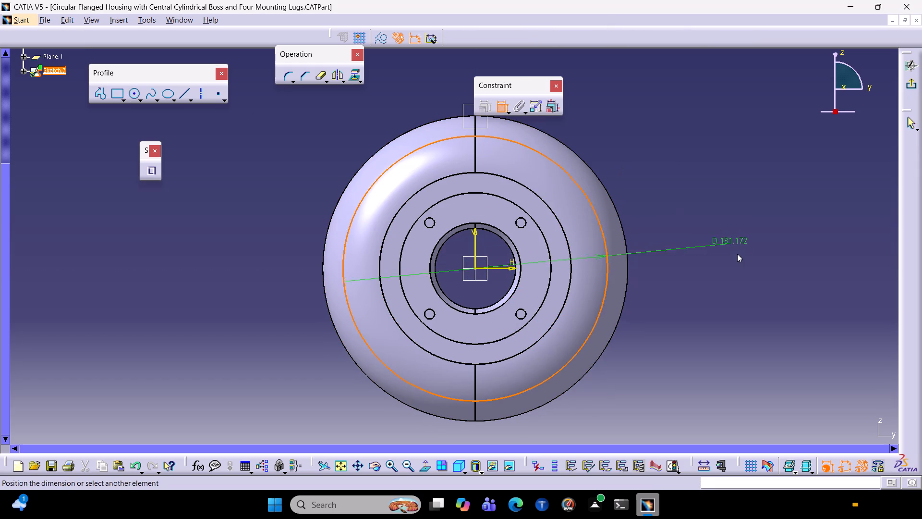
left_click(738, 255)
double_click(739, 254)
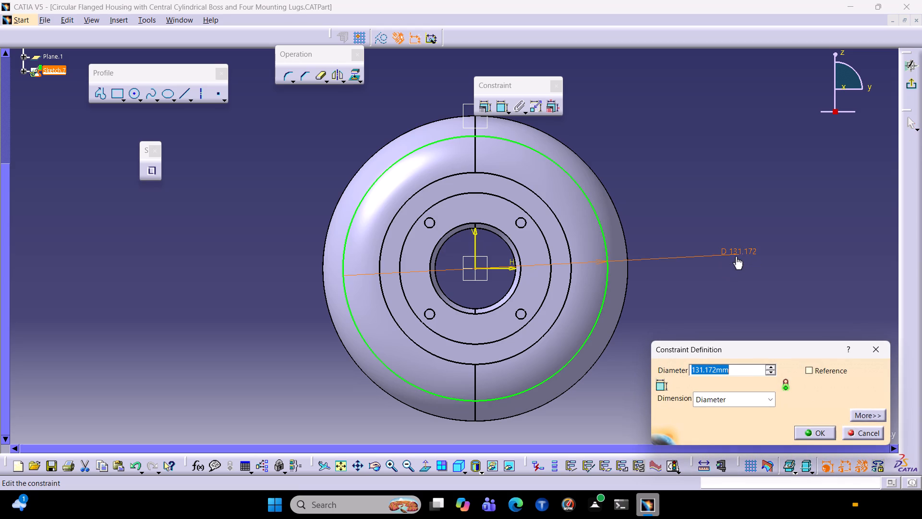
type("174")
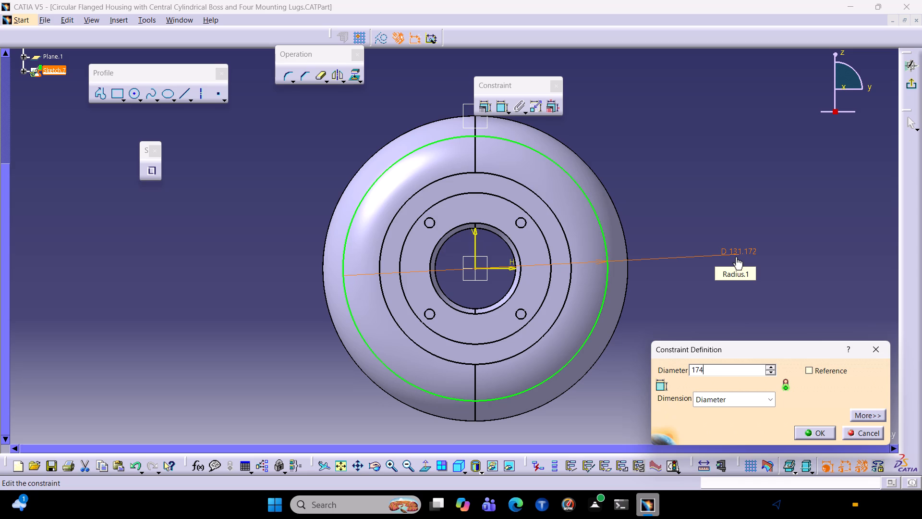
key("Return")
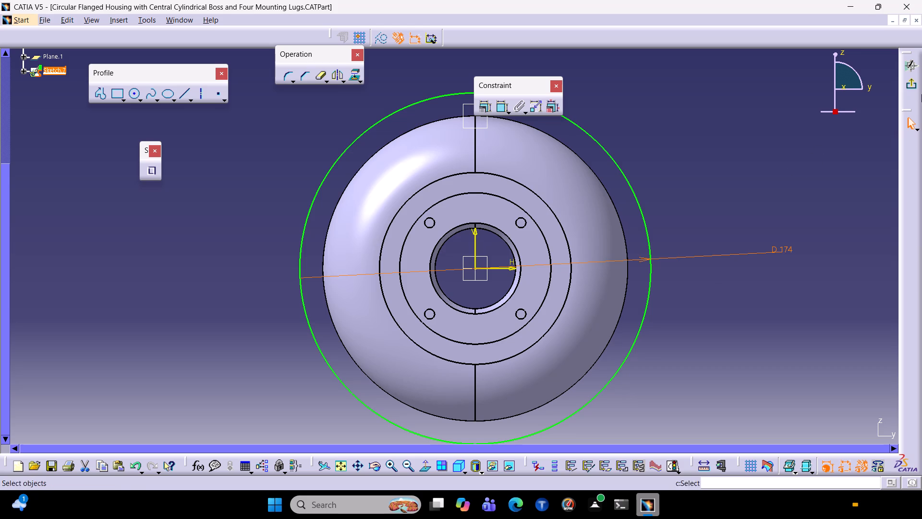
Draw a small circle centred on the top point of the 174 mm circle and dimension its diameter to 7 mm.
middle_click_drag(653, 143, 675, 224)
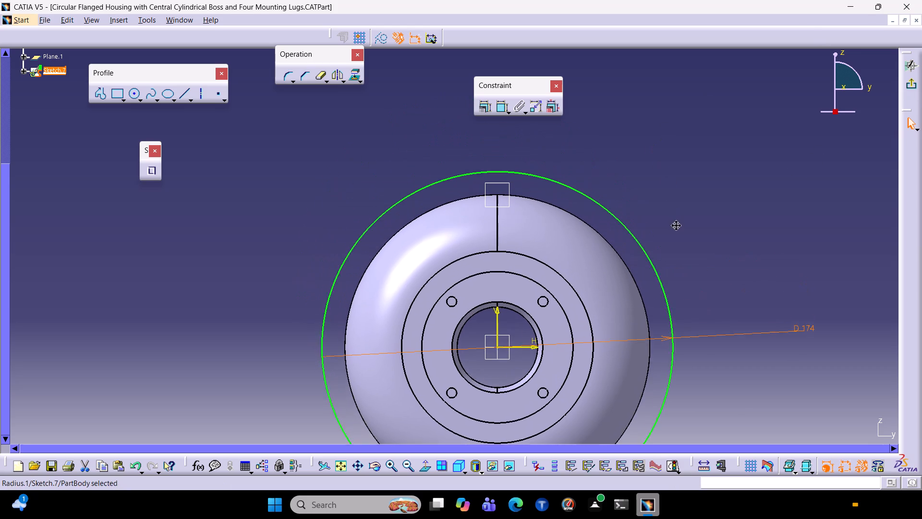
middle_click_drag(675, 224, 672, 226)
left_click(133, 91)
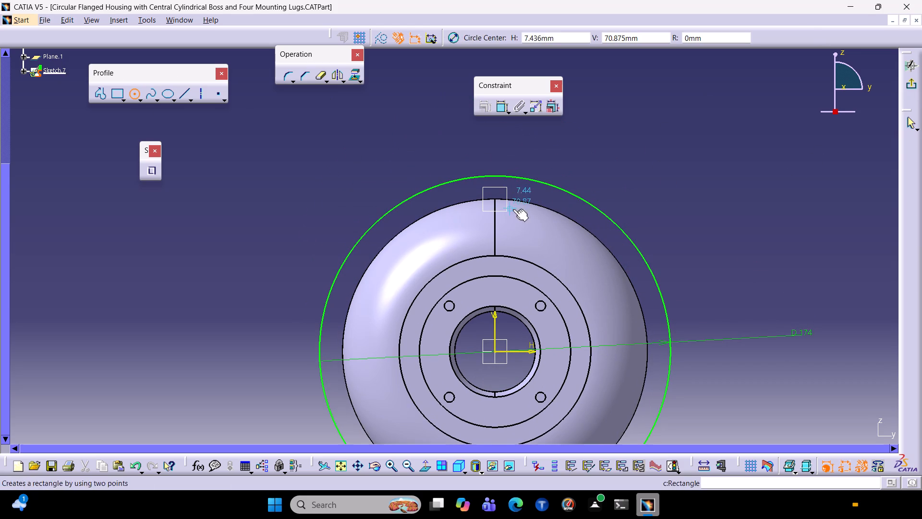
left_click(494, 176)
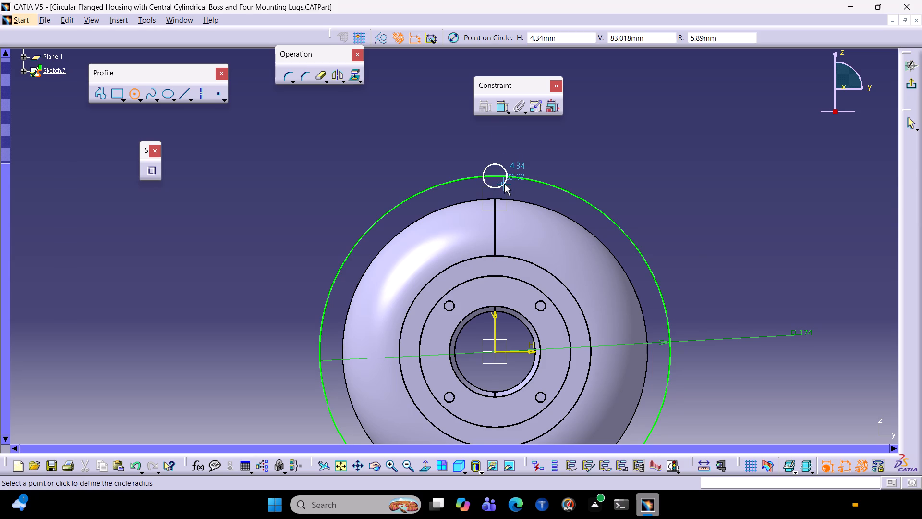
left_click(504, 185)
left_click(502, 112)
left_click(544, 165)
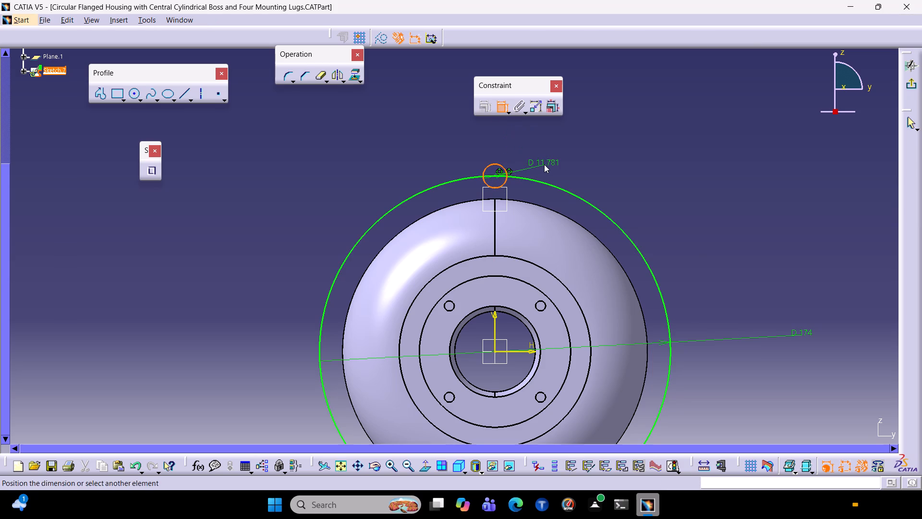
double_click(547, 158)
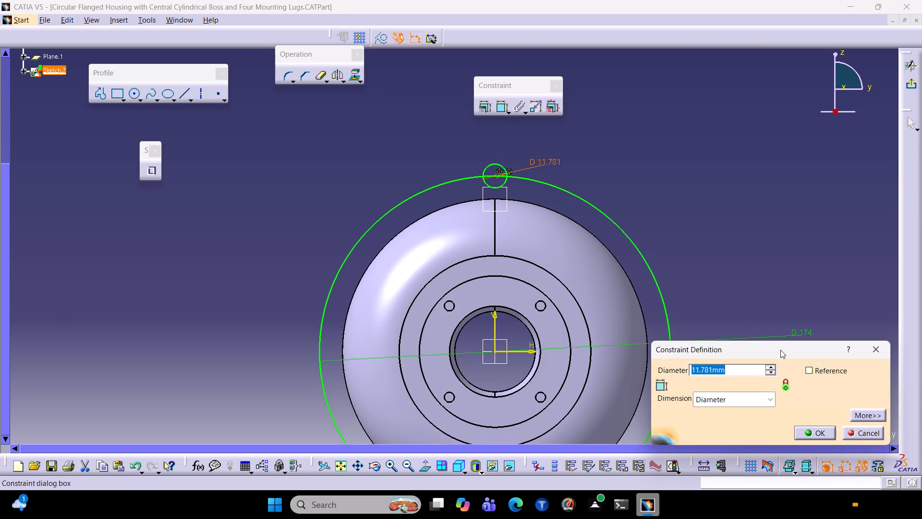
key("7")
key("Return")
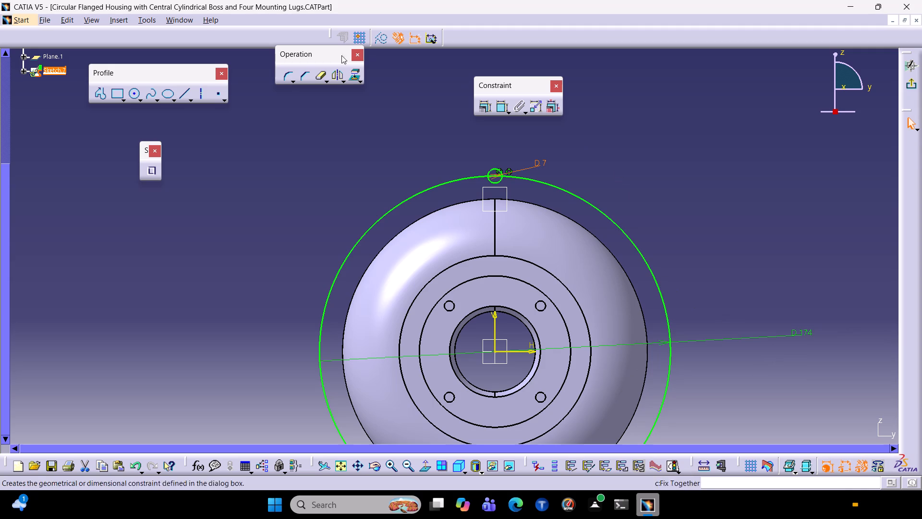
Draw a larger circle concentric with the 7 mm circle and dimension it as a radius of 10 mm.
left_click(133, 93)
left_click(496, 175)
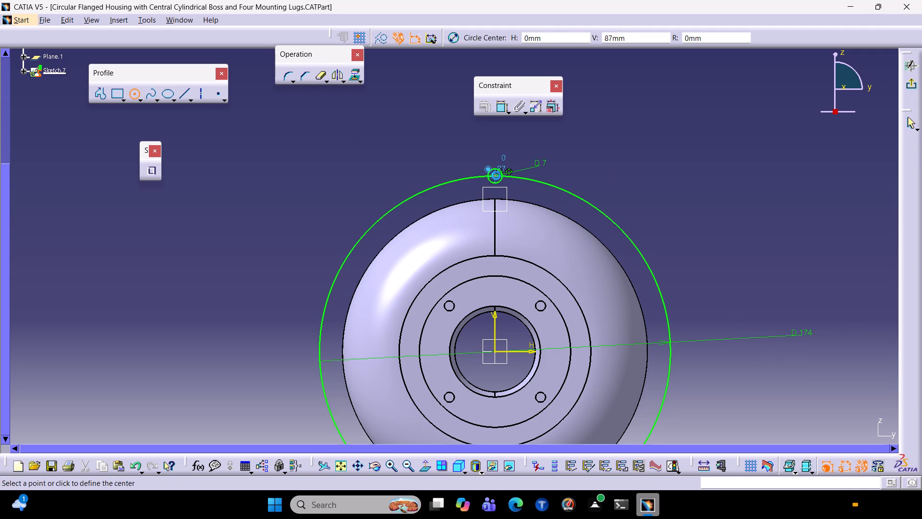
left_click(506, 203)
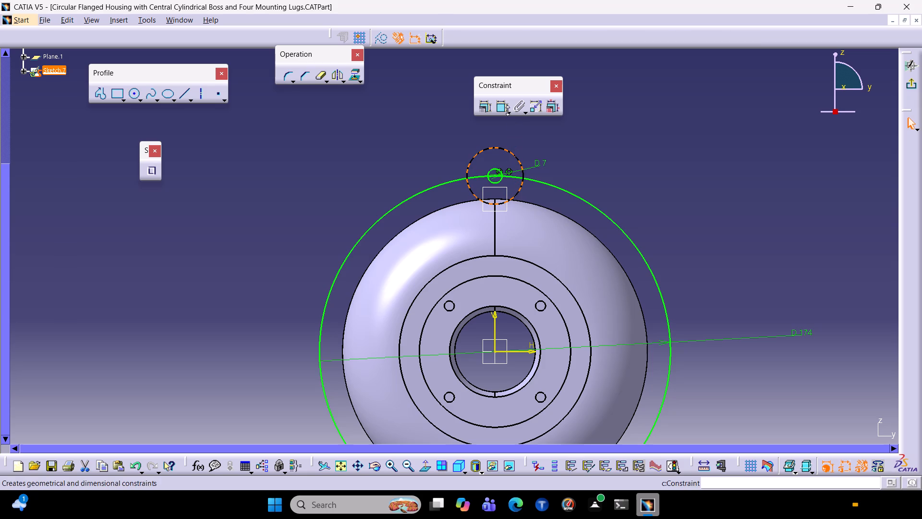
left_click(500, 105)
left_click(564, 160)
double_click(567, 160)
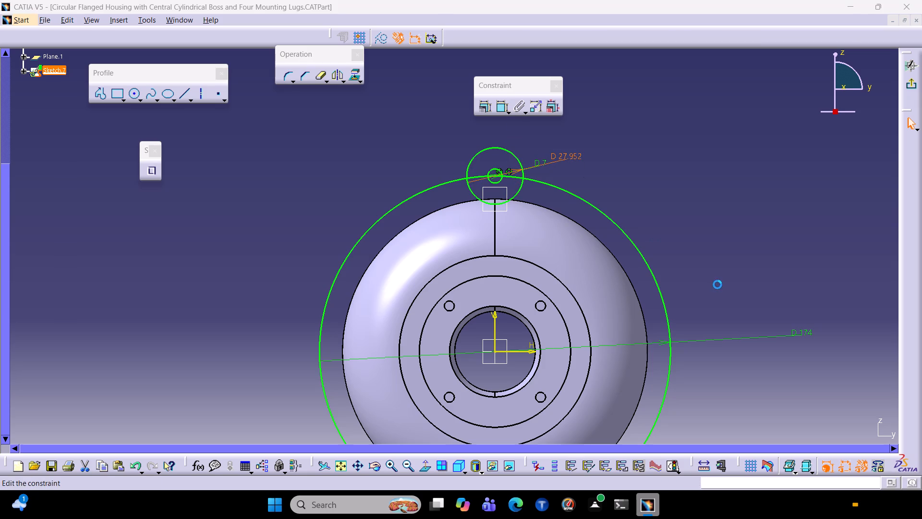
left_click(751, 398)
left_click(749, 412)
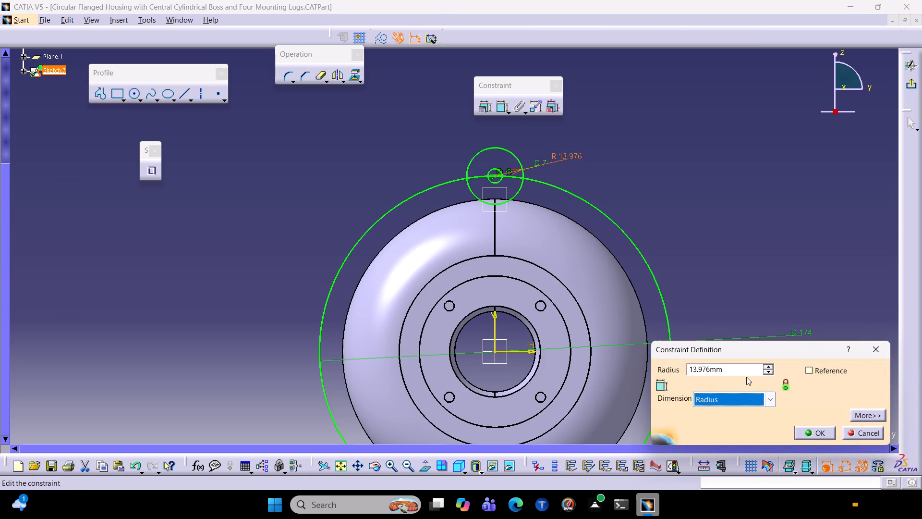
left_click_drag(746, 376, 724, 371)
left_click(704, 365)
left_click_drag(731, 370, 671, 373)
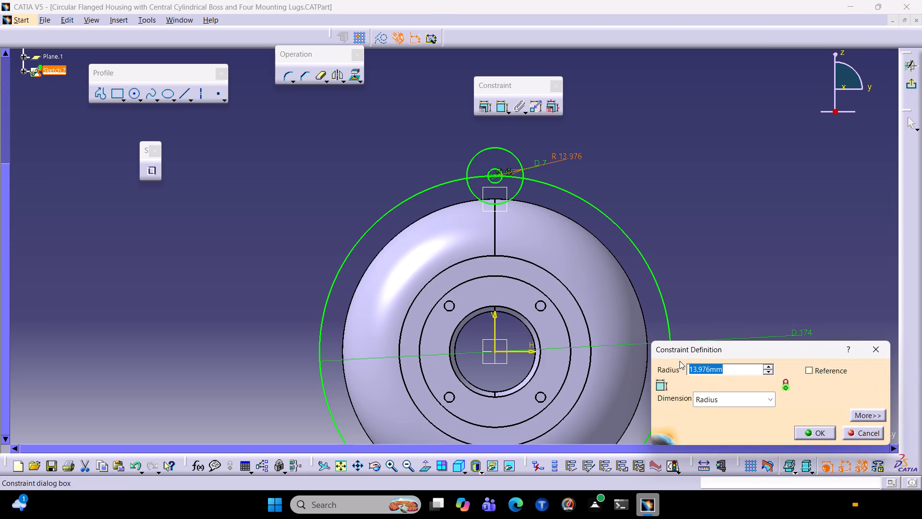
type("10")
key("Return")
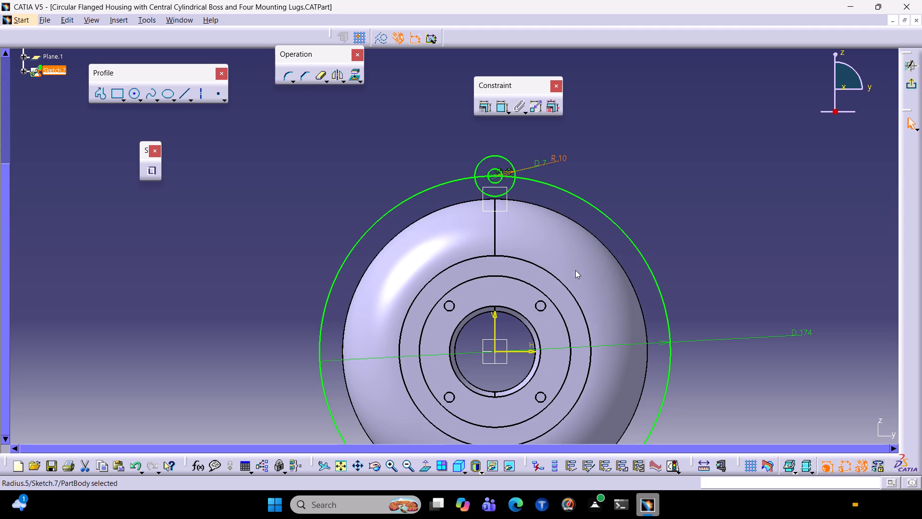
Draw a vertical line from the left edge of the 10 mm radius circle down over the housing's rounded body.
left_click(95, 98)
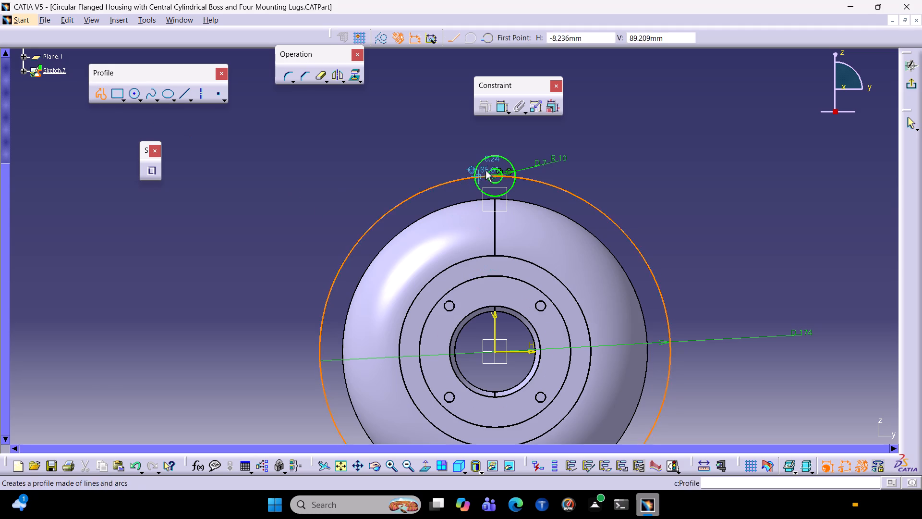
left_click(476, 175)
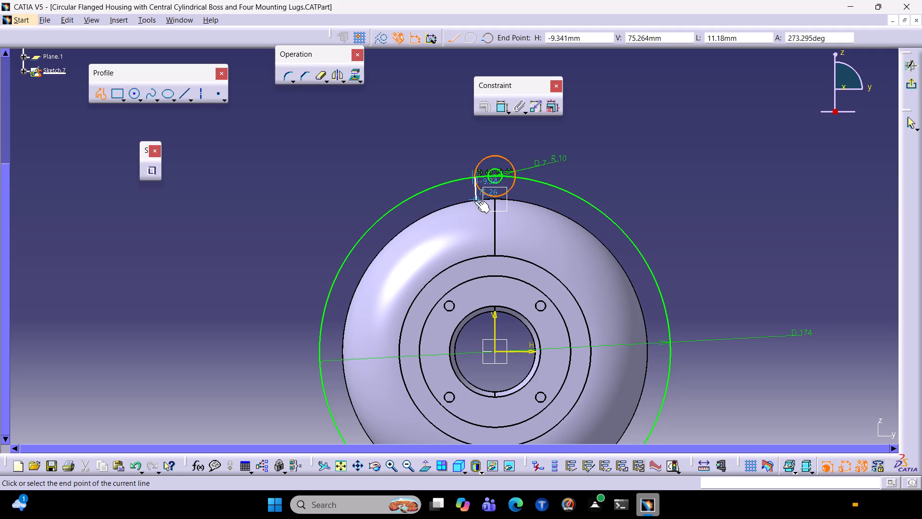
left_click(474, 242)
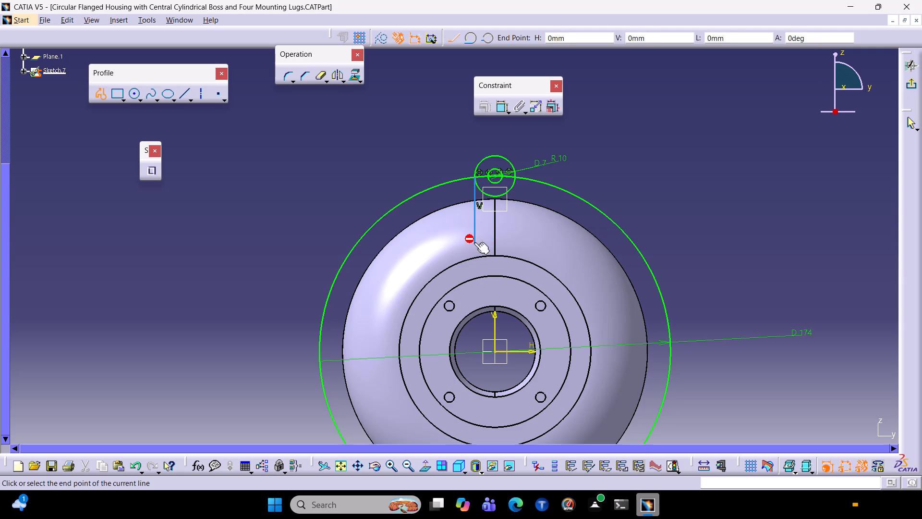
key("Escape")
key("Escape")
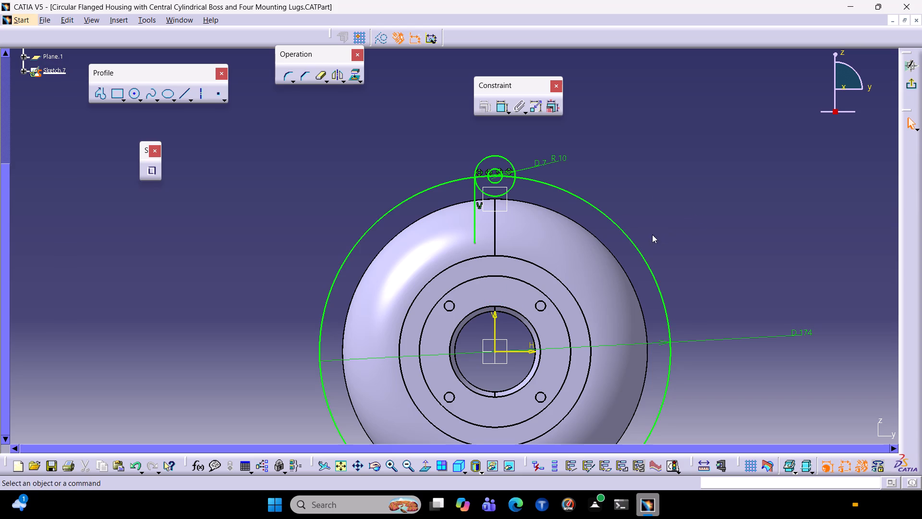
Convert the 174 mm circle to a construction element.
left_click(638, 249)
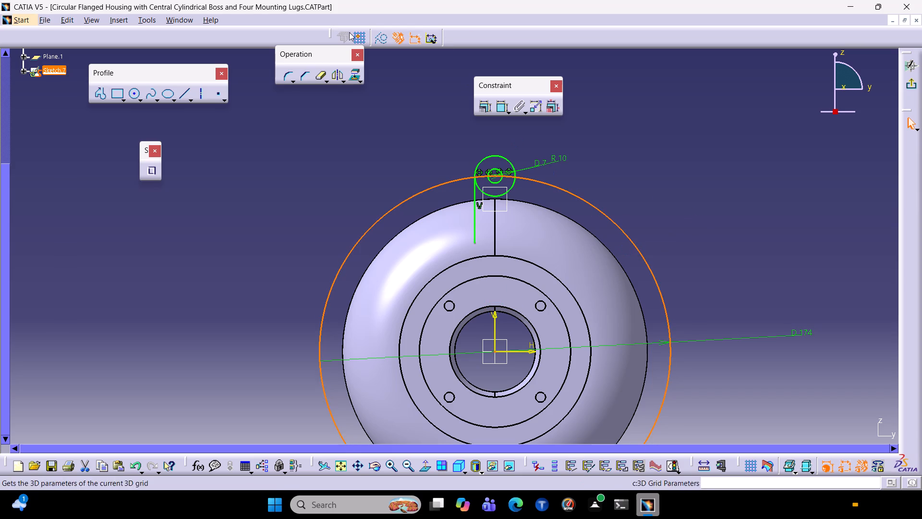
left_click(376, 41)
left_click(404, 125)
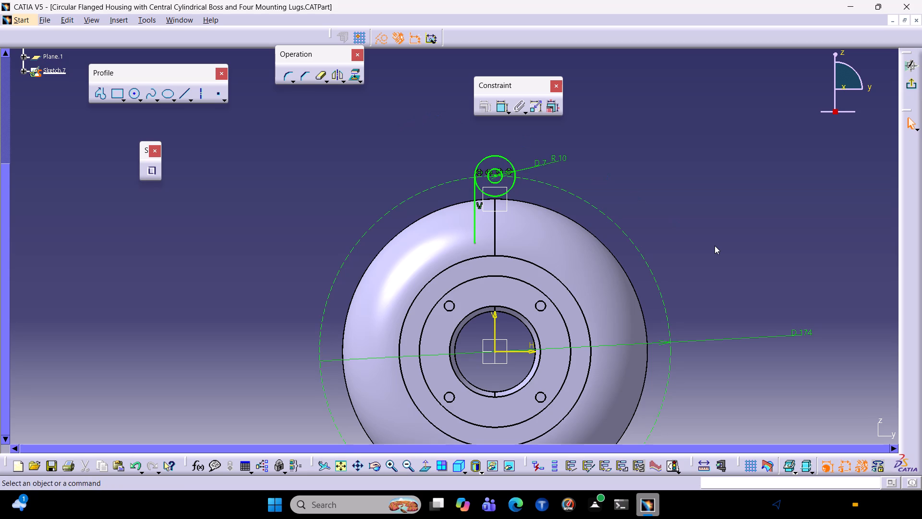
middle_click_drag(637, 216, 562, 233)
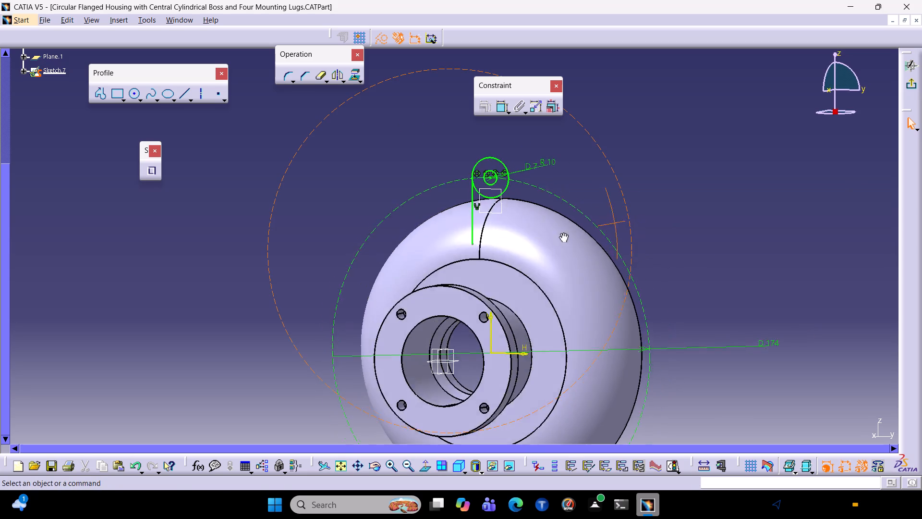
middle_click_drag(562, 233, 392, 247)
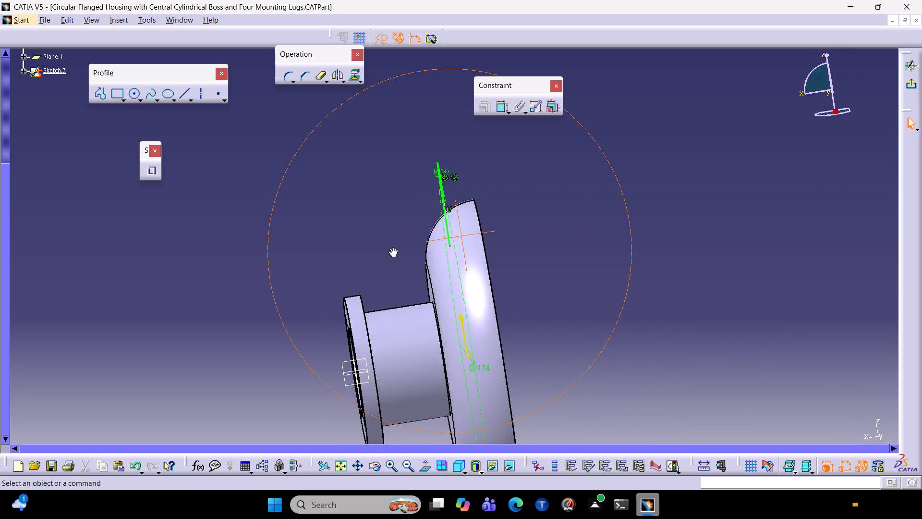
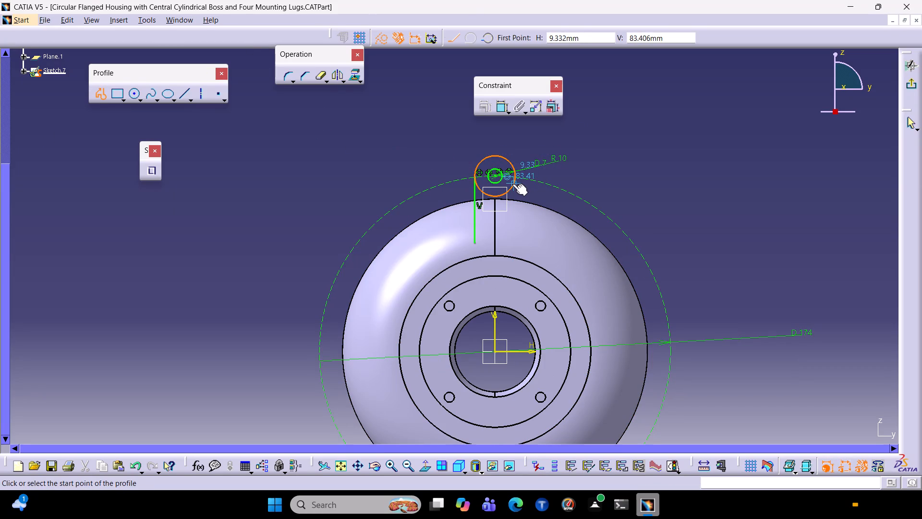
Mirror the vertical line at the lug circle's edge about the sketch's vertical axis.
key("Escape")
key("Escape")
key("Escape")
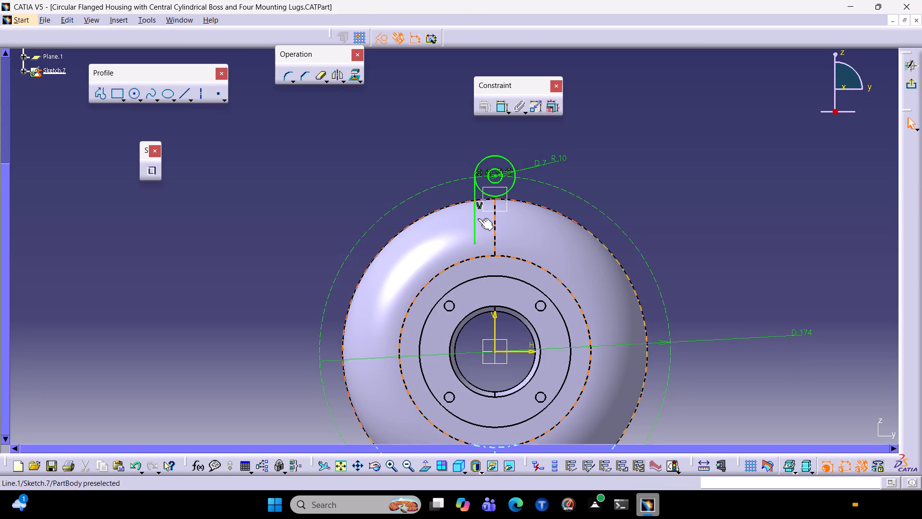
left_click(477, 218)
left_click(475, 220)
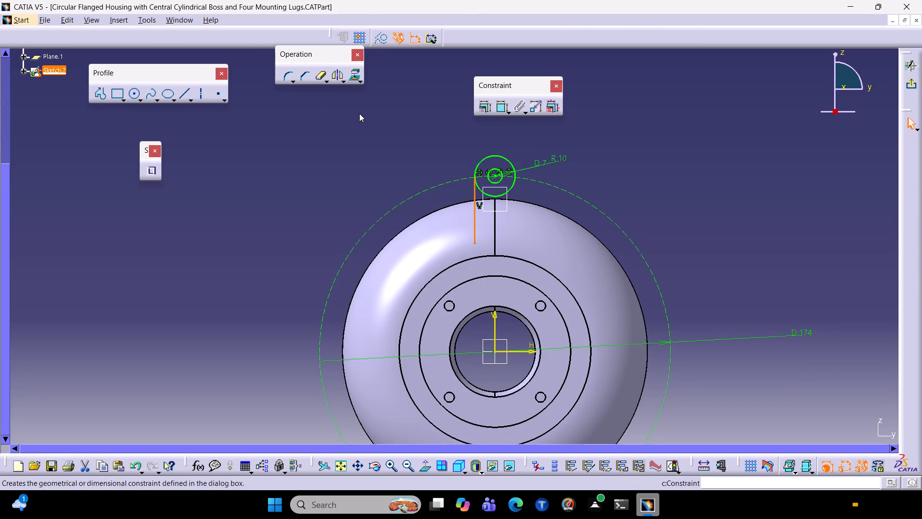
left_click(340, 81)
left_click(339, 75)
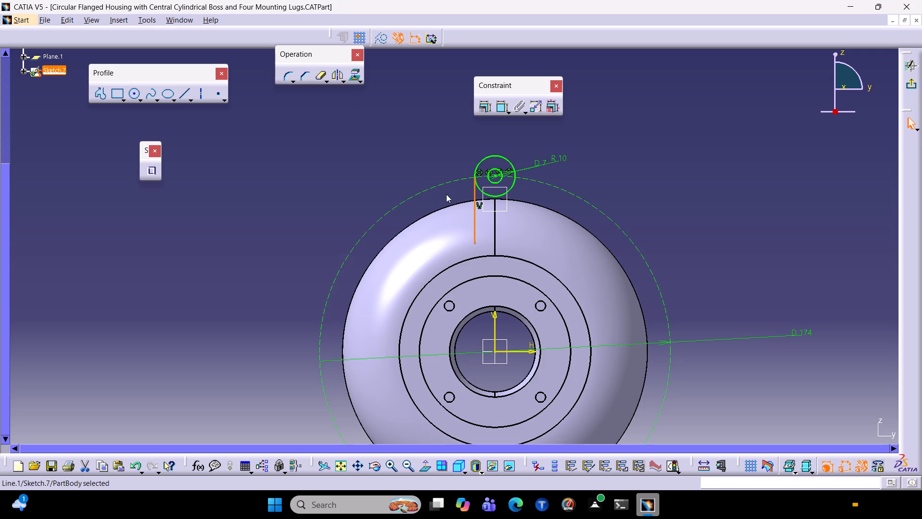
left_click(336, 74)
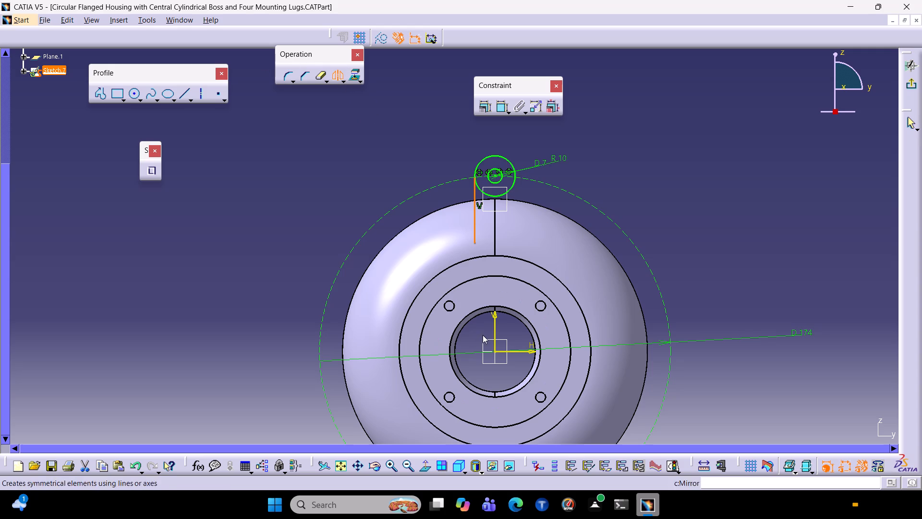
left_click(495, 324)
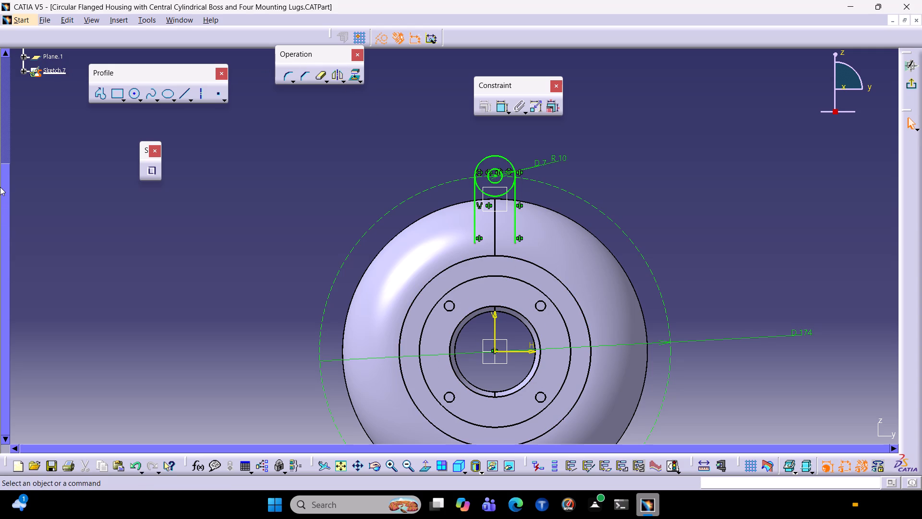
key("Escape")
Turn off construction geometry and sketch a circle of about 62 mm radius centred on the origin.
middle_click_drag(654, 138, 647, 178, "ctrl")
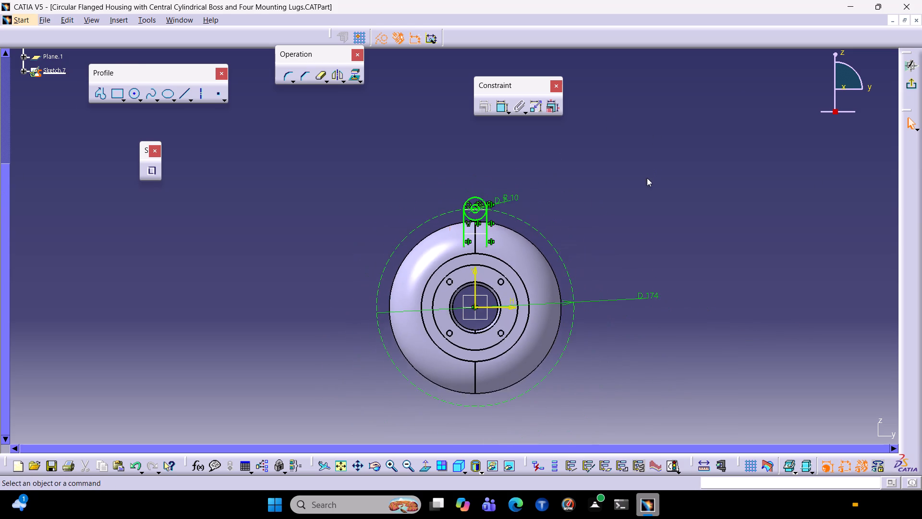
middle_click_drag(556, 271, 569, 253, "ctrl")
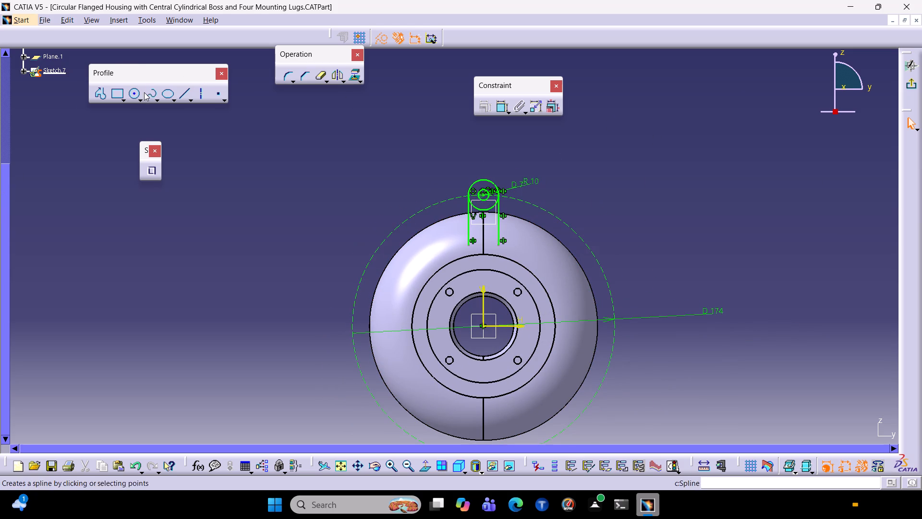
left_click(133, 97)
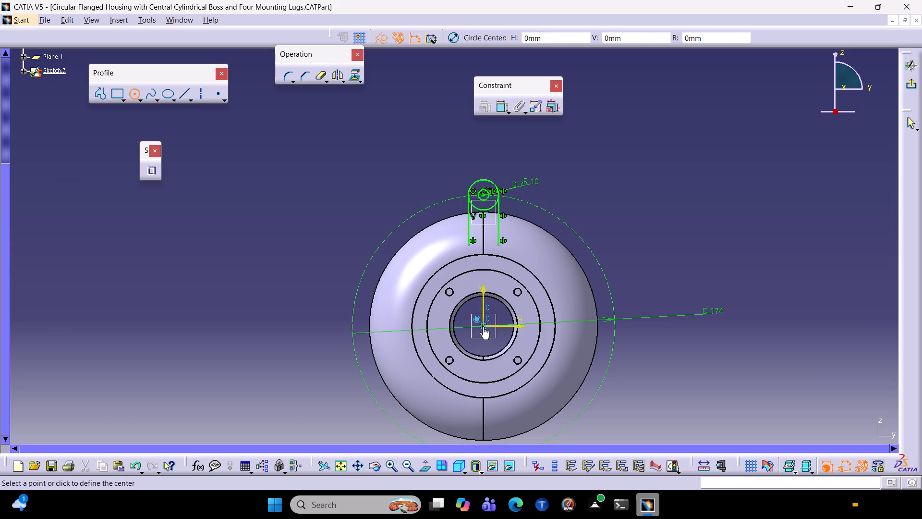
left_click(483, 326)
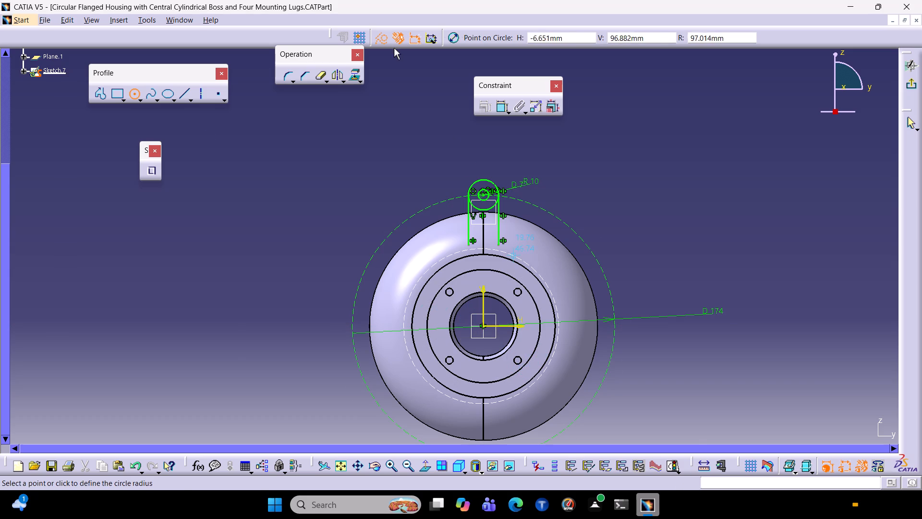
left_click(384, 34)
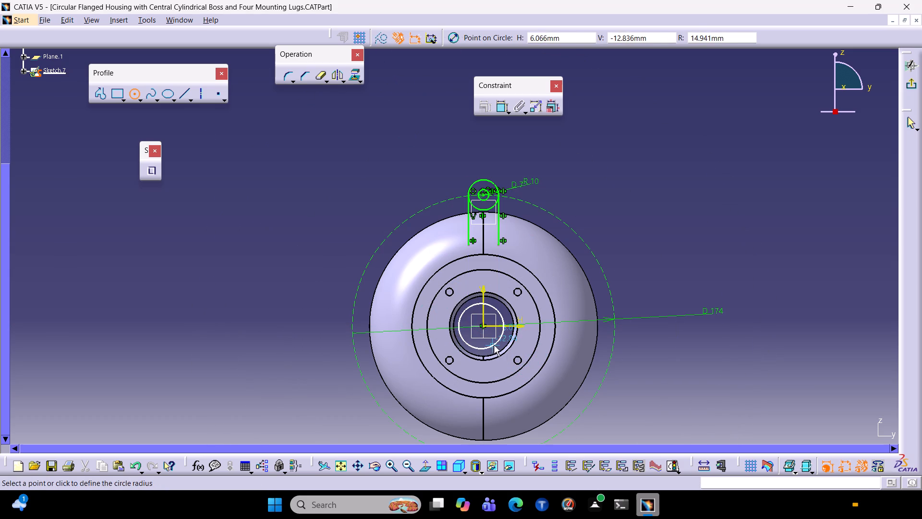
left_click(520, 413)
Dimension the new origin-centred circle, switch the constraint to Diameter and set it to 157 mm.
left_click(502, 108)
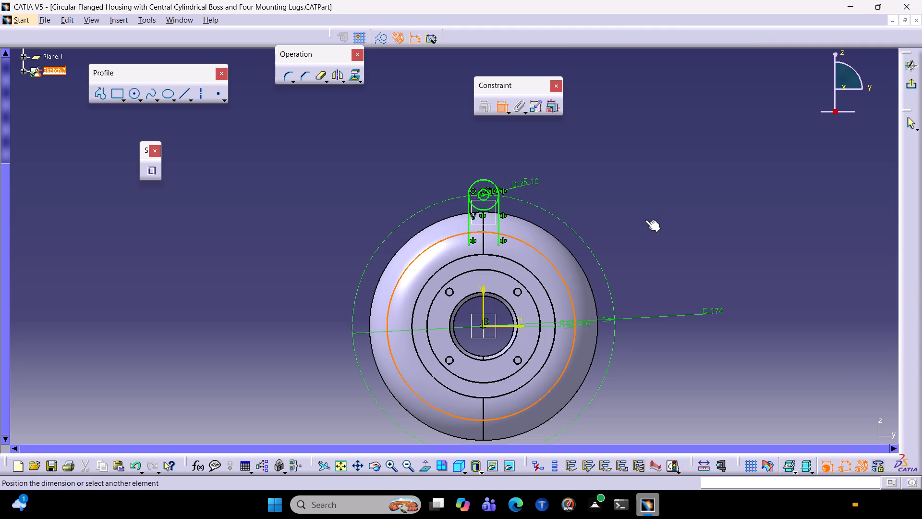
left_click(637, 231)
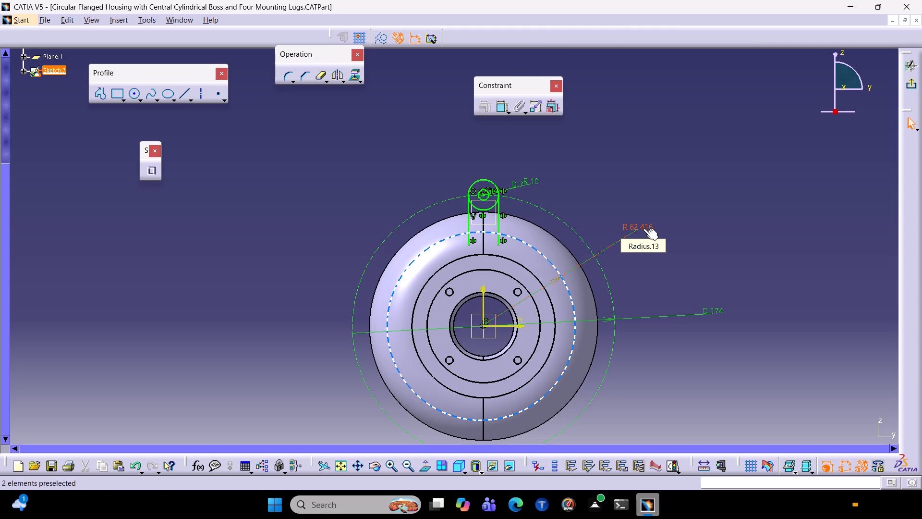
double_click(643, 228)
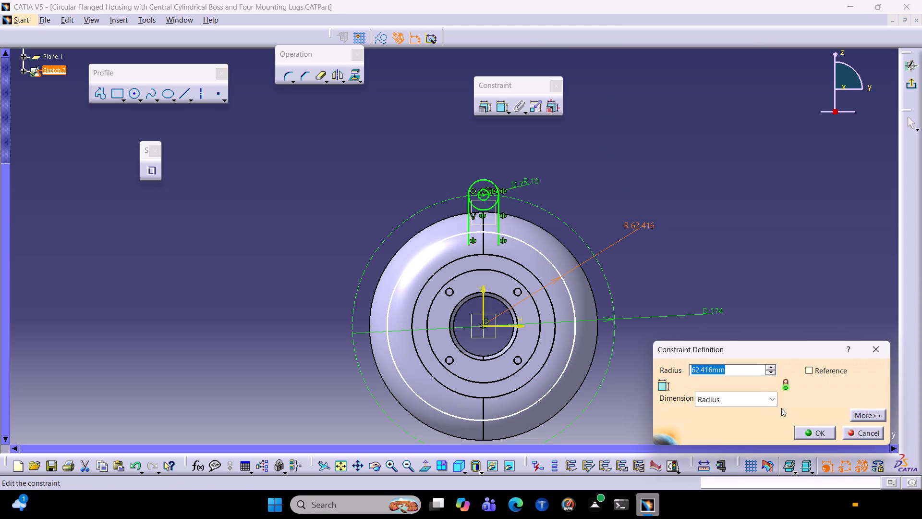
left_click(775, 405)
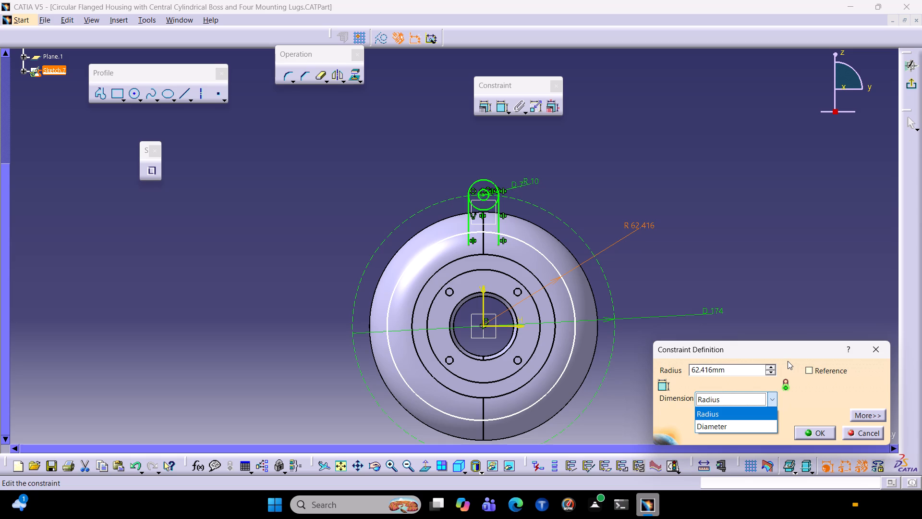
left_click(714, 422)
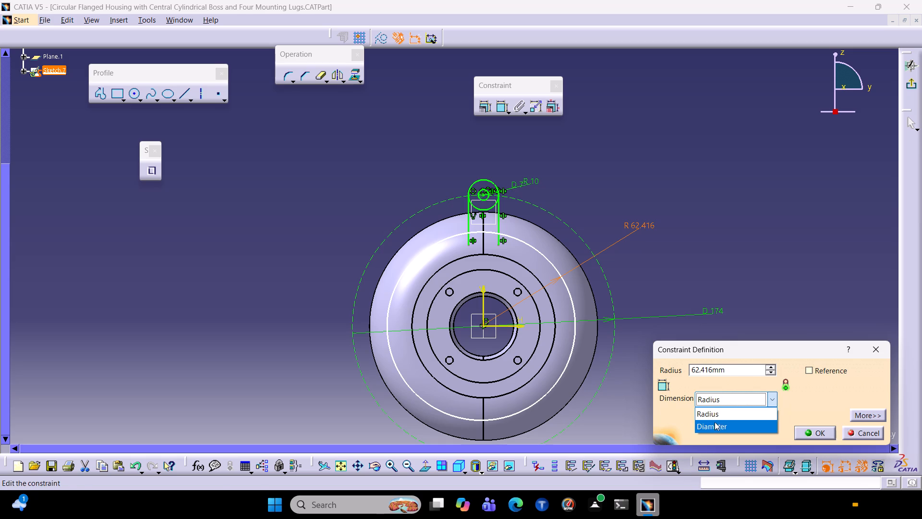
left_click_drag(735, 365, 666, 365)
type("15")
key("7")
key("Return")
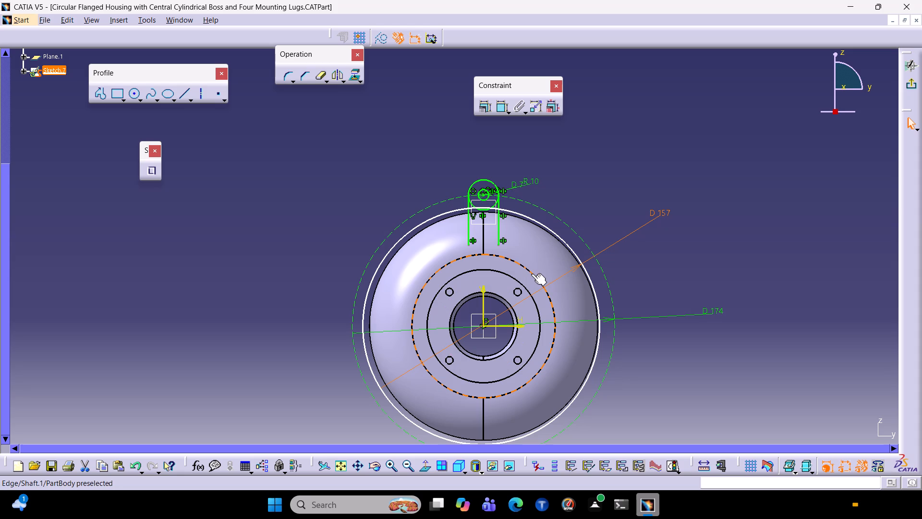
Delete the 157 mm diameter circle from the sketch.
left_click(528, 218)
key("Delete")
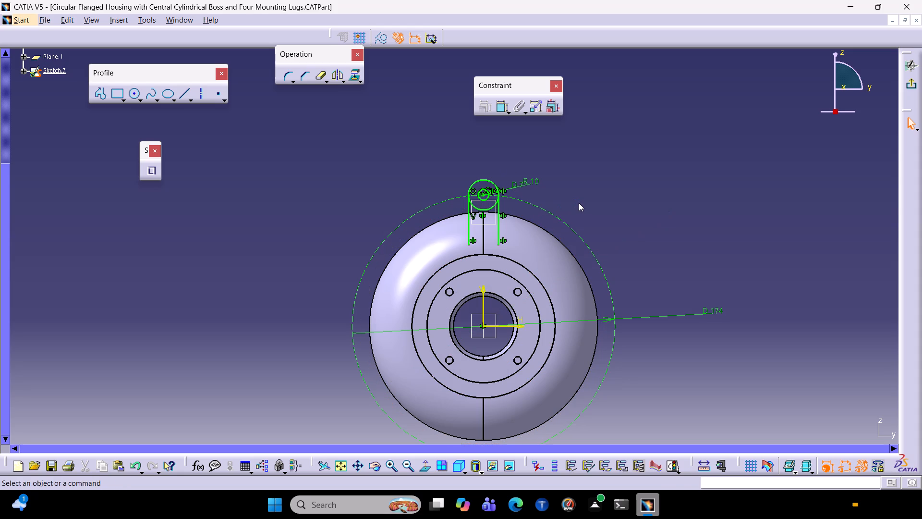
Sketch a new circle centred on the origin and dimension its diameter to 151 mm.
left_click(133, 91)
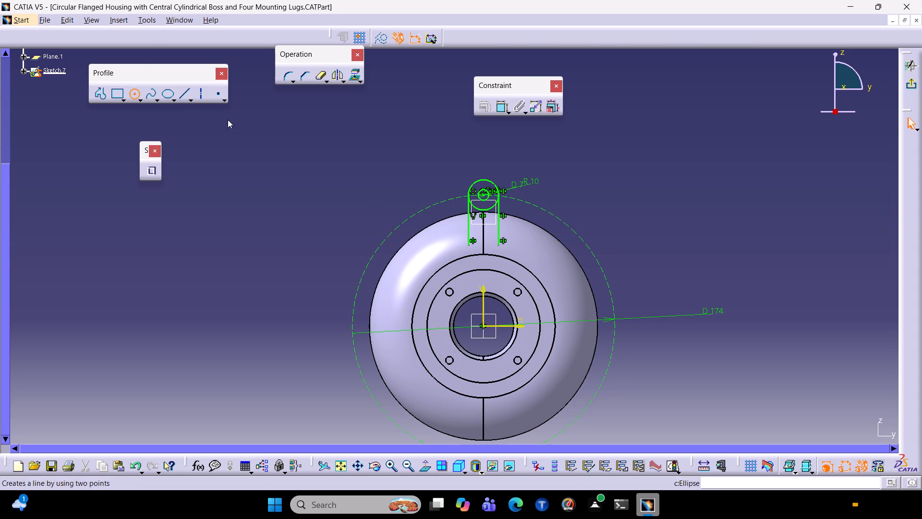
left_click(484, 326)
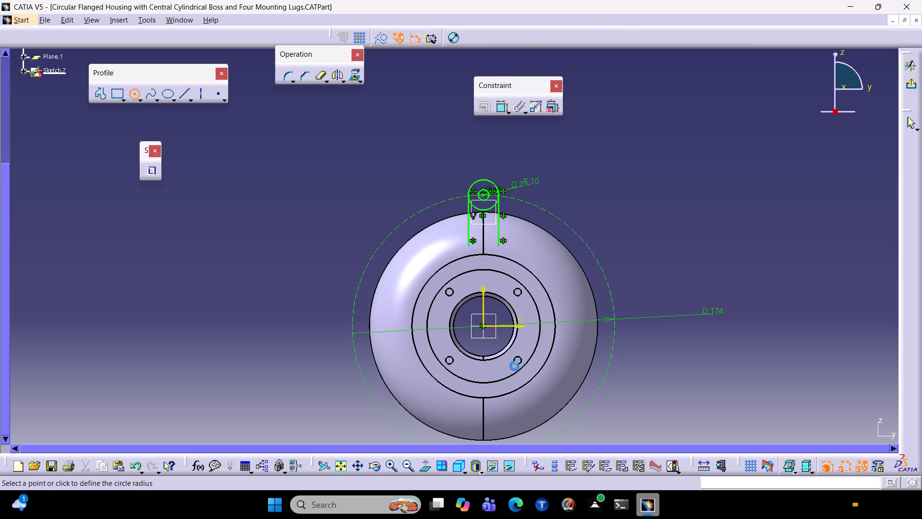
left_click(538, 412)
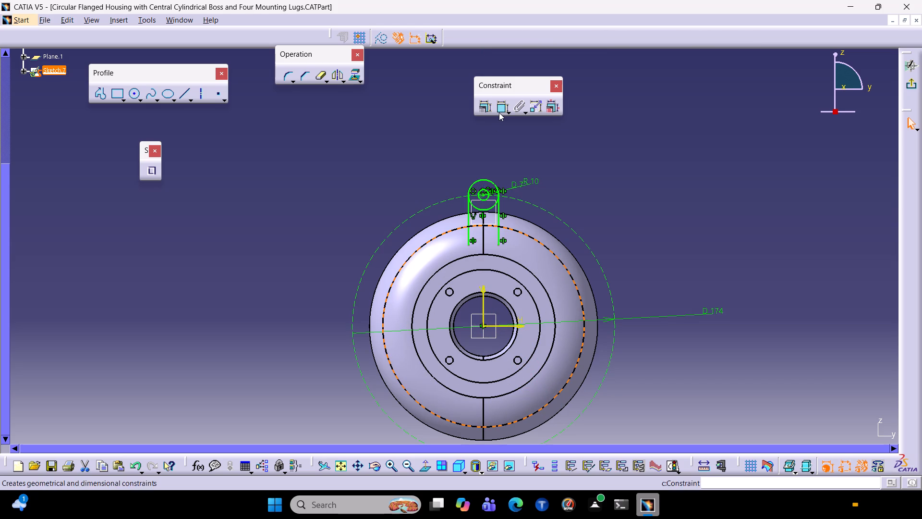
left_click(499, 111)
left_click(641, 247)
double_click(641, 247)
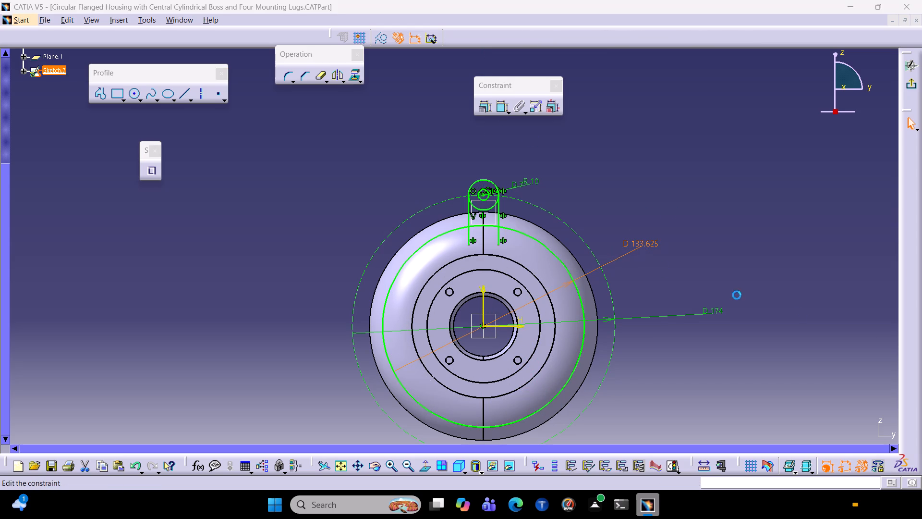
type("151")
key("Return")
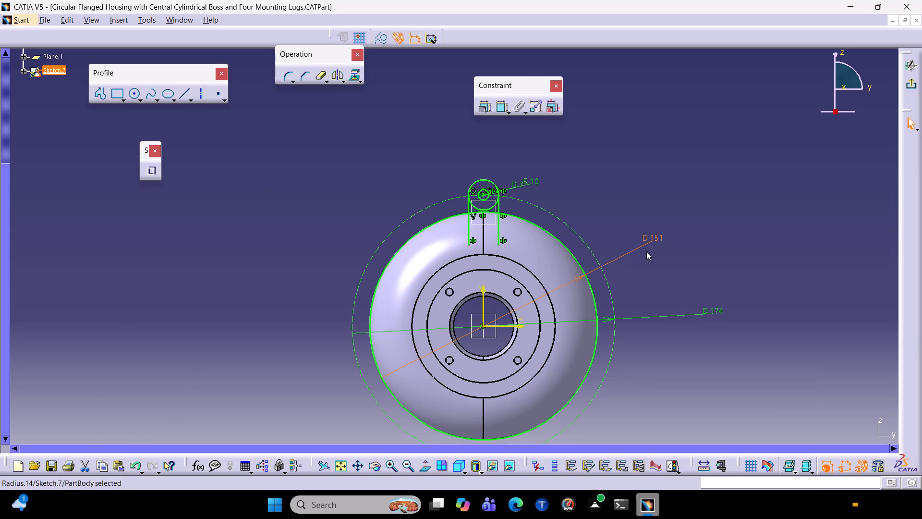
Open the 151 mm diameter constraint of the origin-centred circle for editing.
double_click(655, 242)
left_click(665, 237)
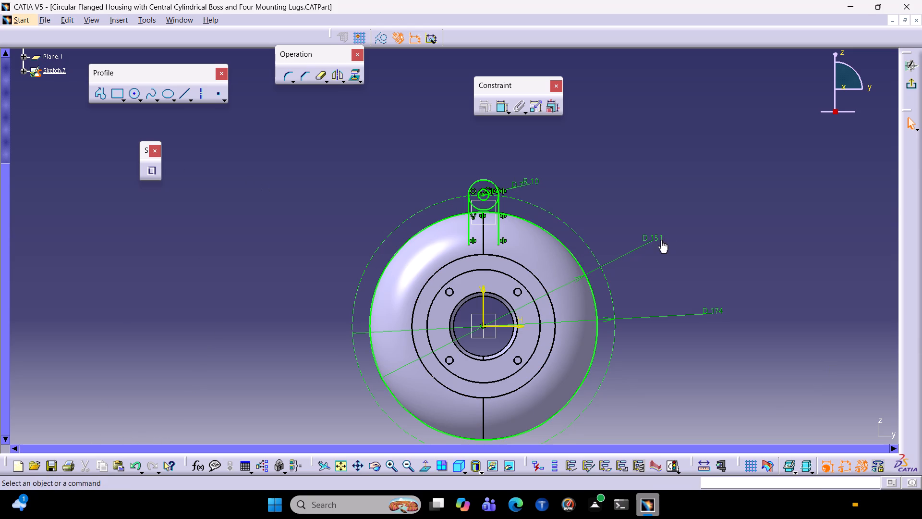
double_click(656, 239)
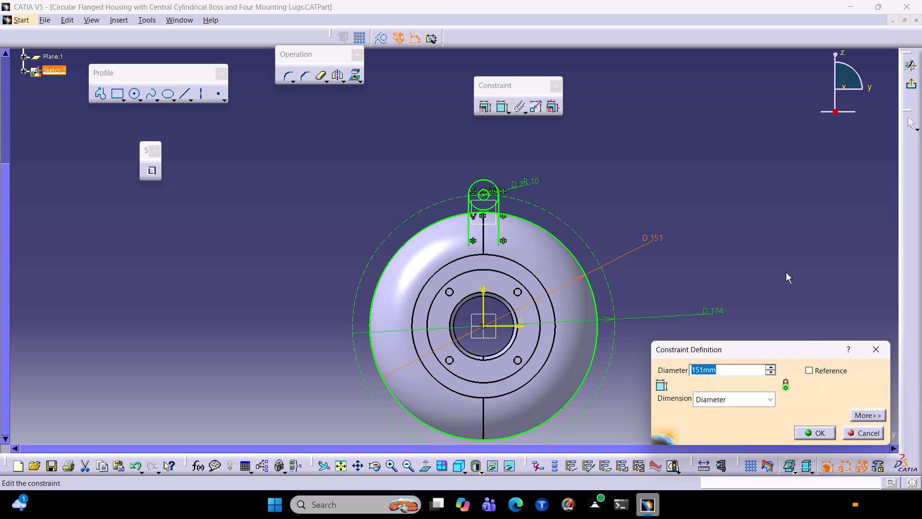
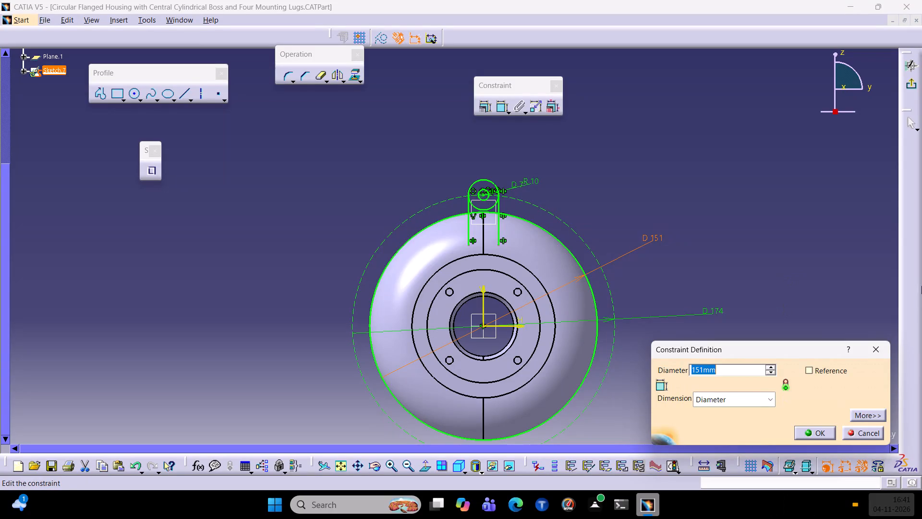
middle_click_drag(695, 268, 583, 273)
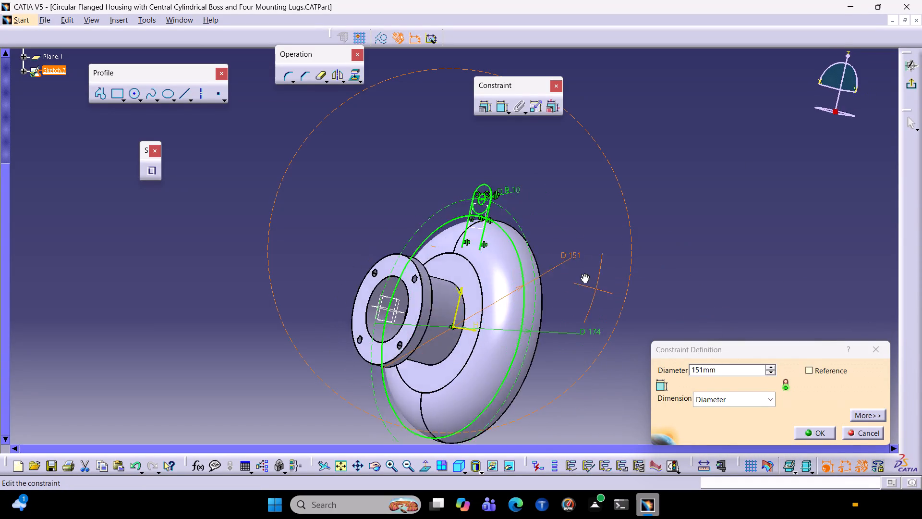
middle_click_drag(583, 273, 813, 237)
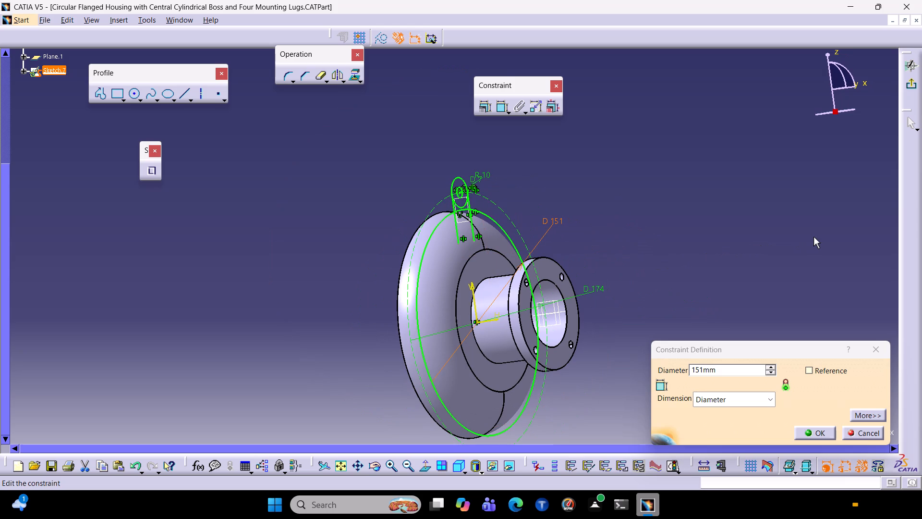
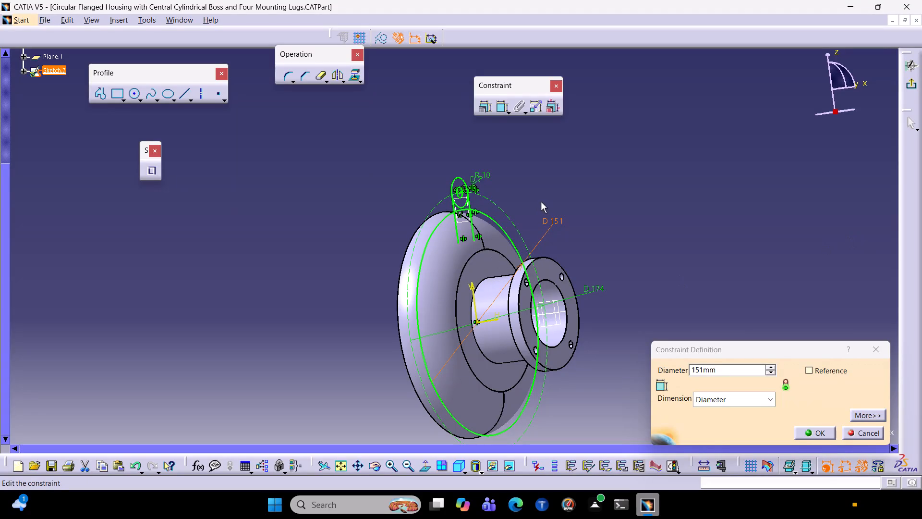
Trim the lug's side lines where they extend inside the 151 mm circle, and trim the inner part of the R10 end circle.
middle_click_drag(578, 253, 443, 276)
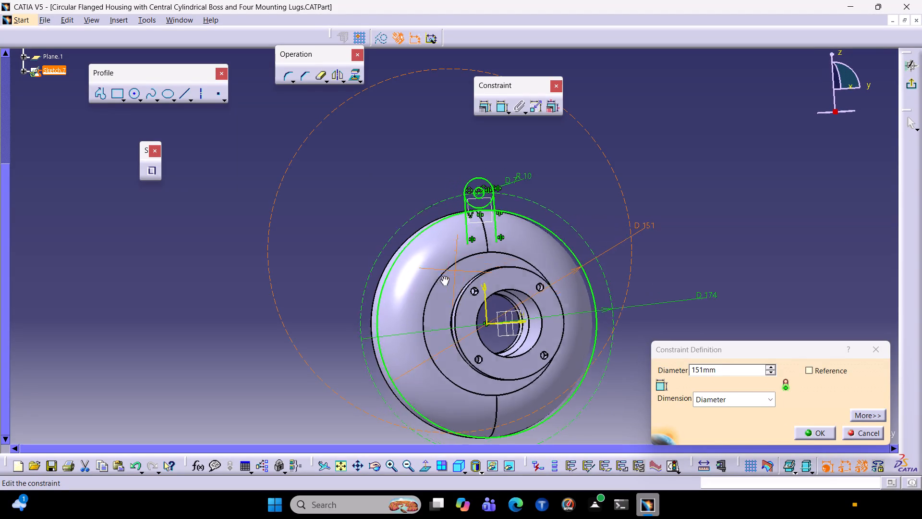
middle_click_drag(443, 276, 431, 284)
double_click(316, 77)
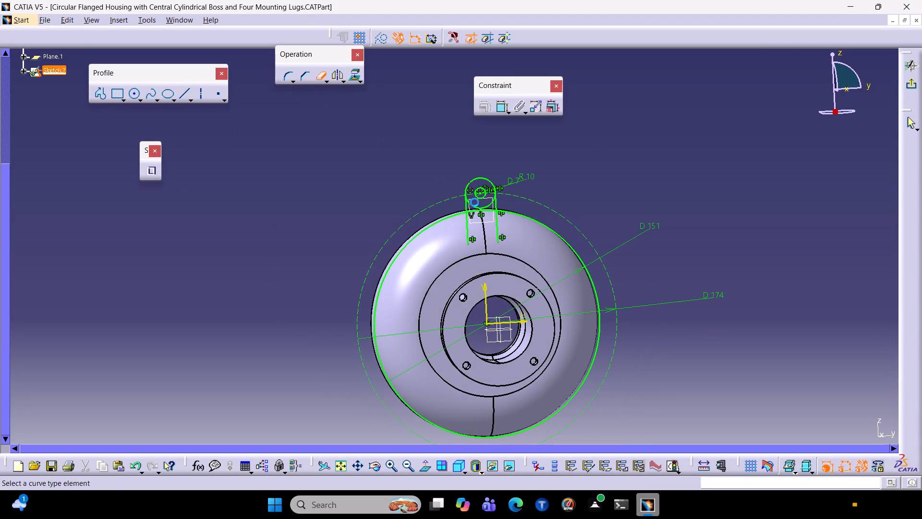
left_click(498, 230)
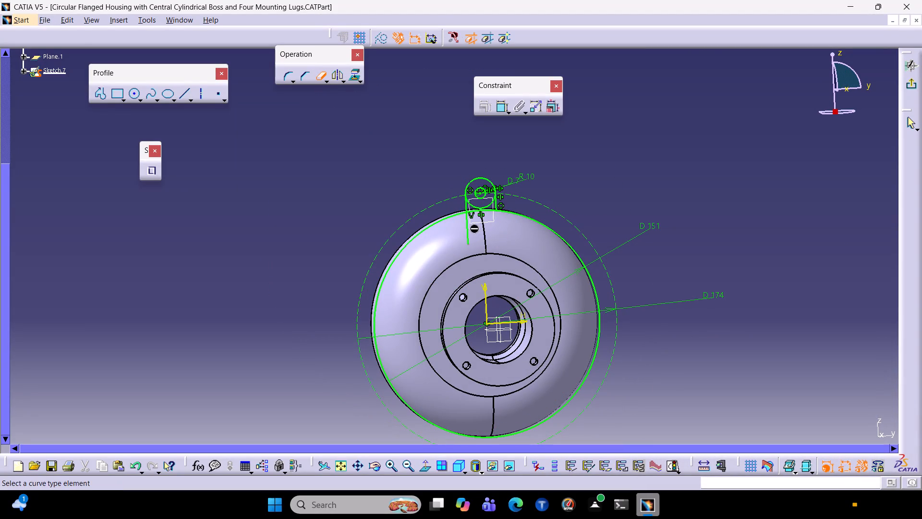
left_click(466, 230)
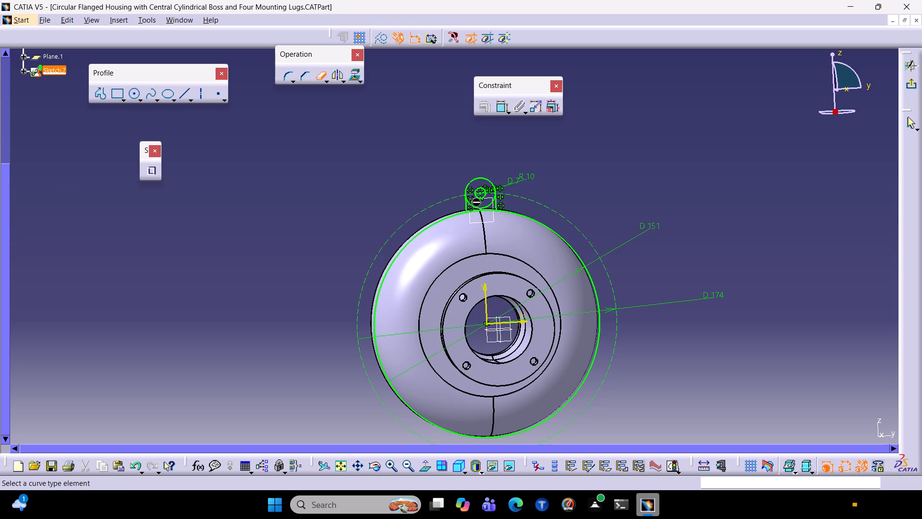
left_click(470, 204)
Trim the 151 mm circle down to the short arc between the lug's side lines and exit the sketch.
scroll(629, 213, "down", 1)
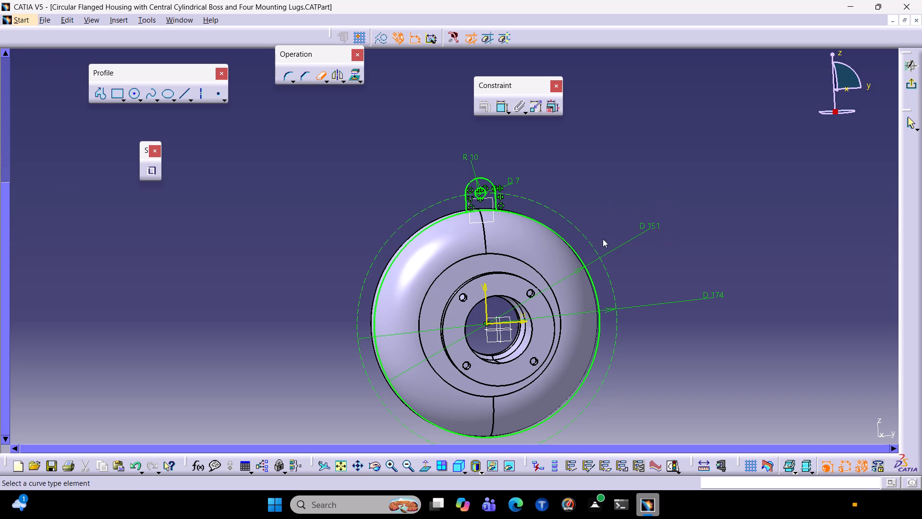
middle_click_drag(638, 224, 594, 242, "ctrl")
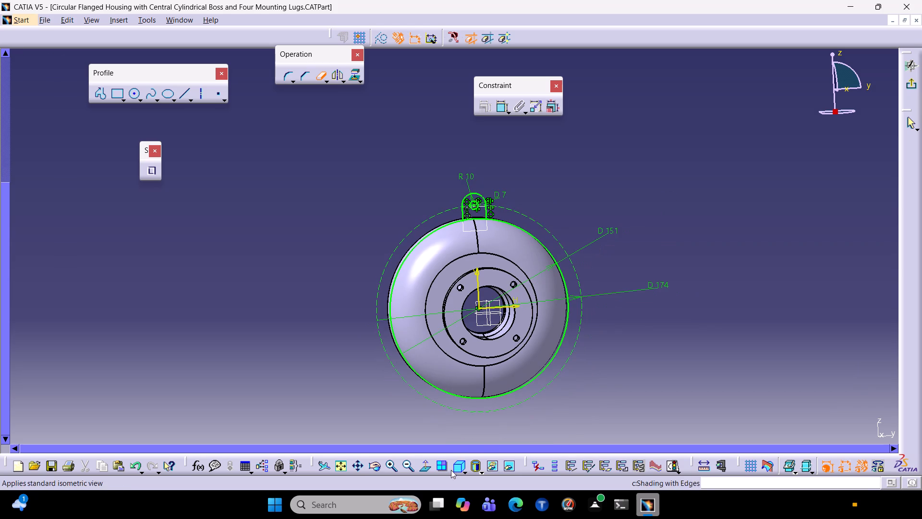
left_click(428, 468)
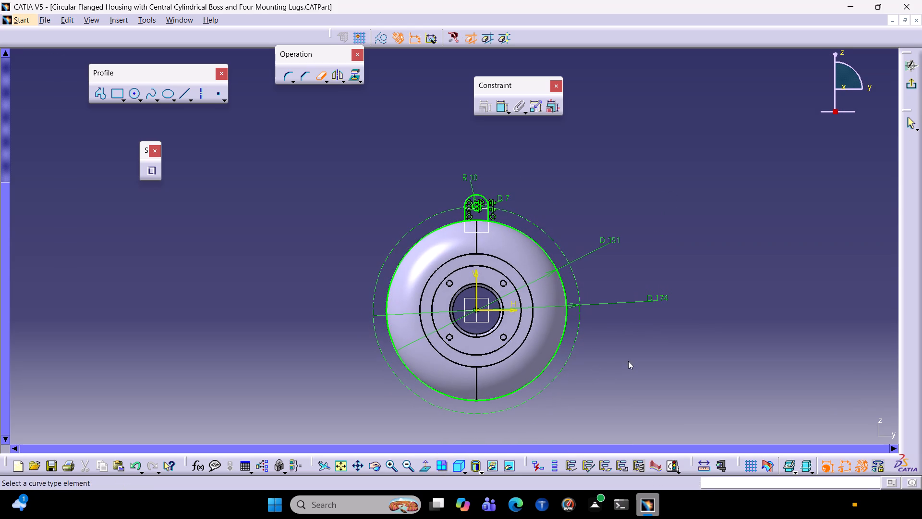
middle_click_drag(586, 246, 752, 179, "ctrl")
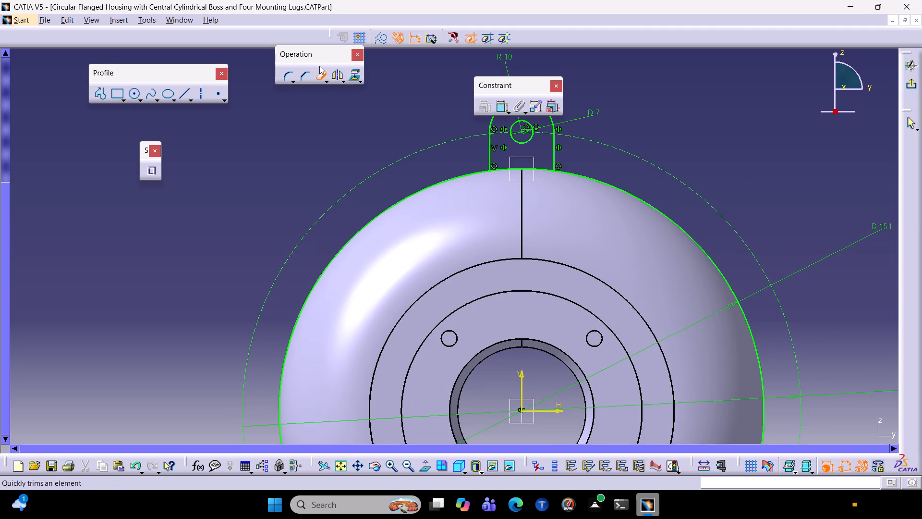
left_click(427, 188)
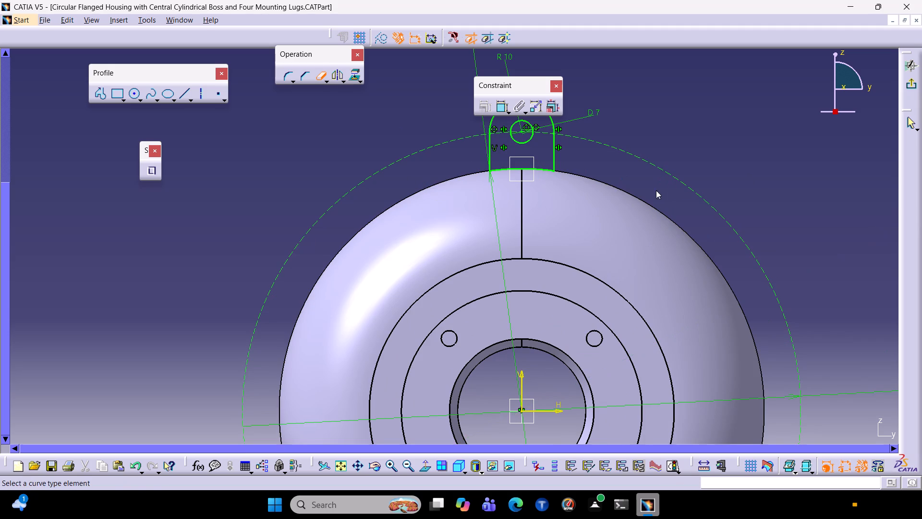
key("Escape")
middle_click_drag(633, 133, 625, 170, "ctrl")
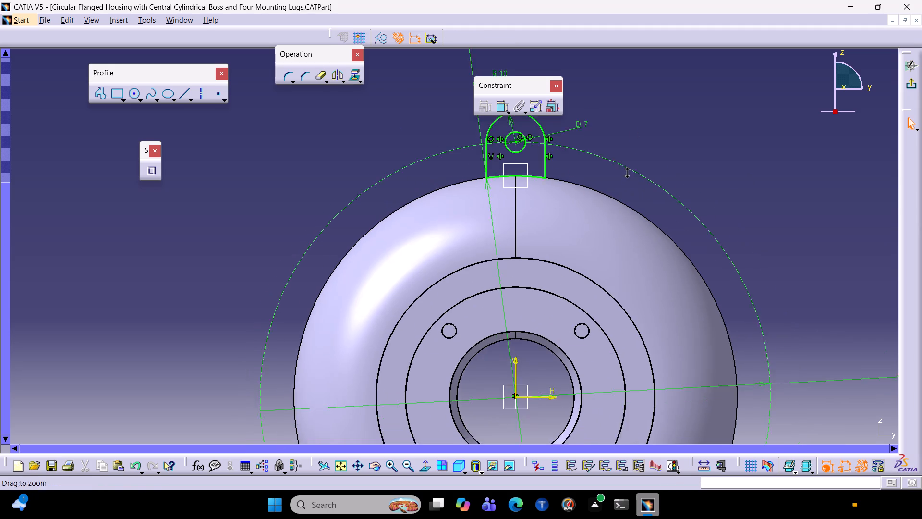
middle_click_drag(625, 170, 622, 185, "ctrl")
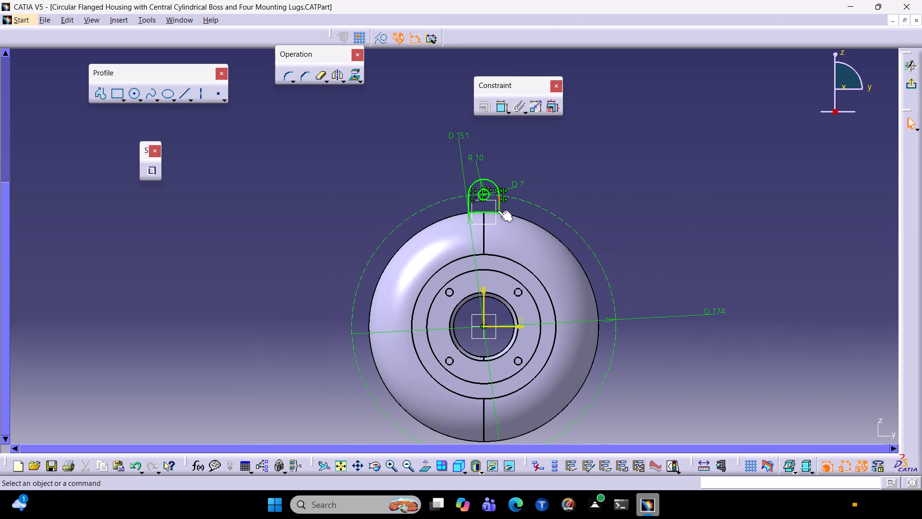
left_click(497, 210)
left_click(487, 213, "ctrl")
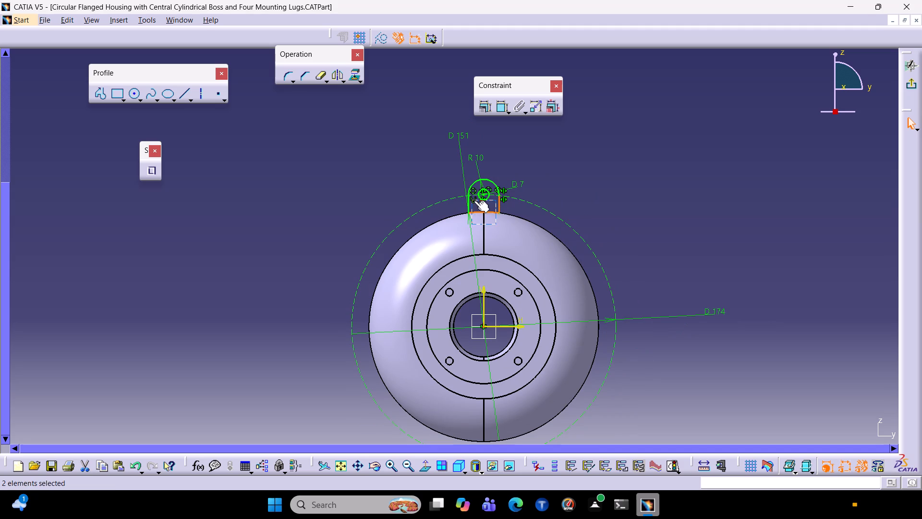
left_click(738, 129)
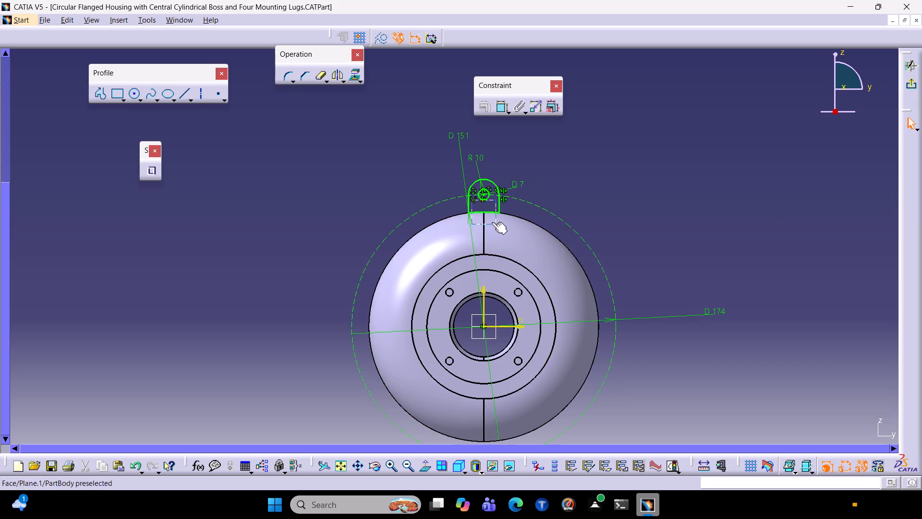
left_click(908, 84)
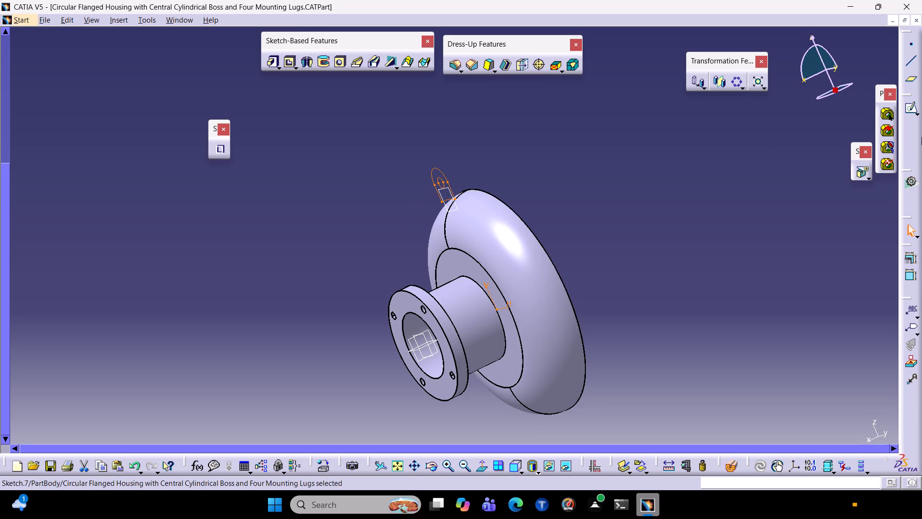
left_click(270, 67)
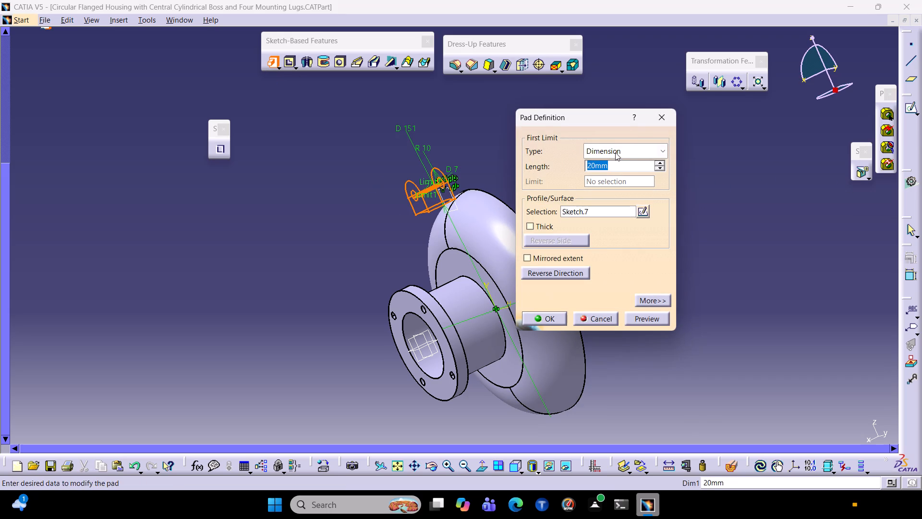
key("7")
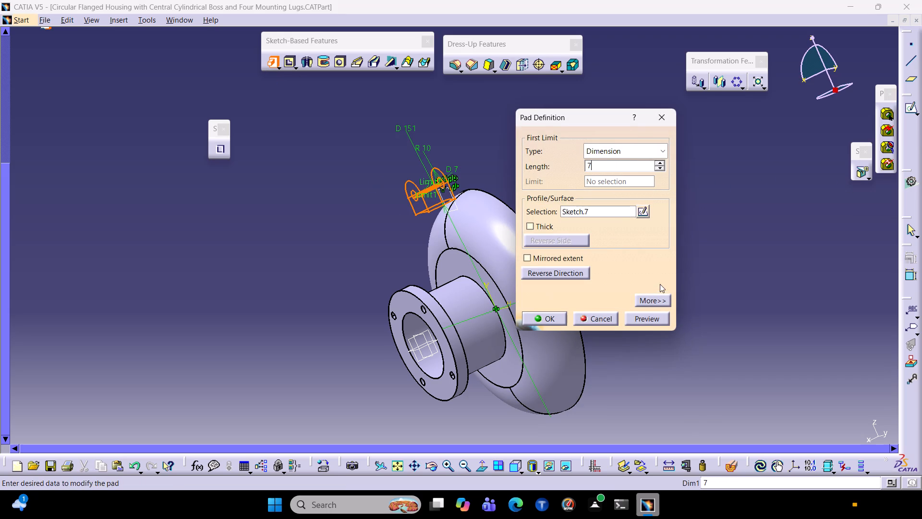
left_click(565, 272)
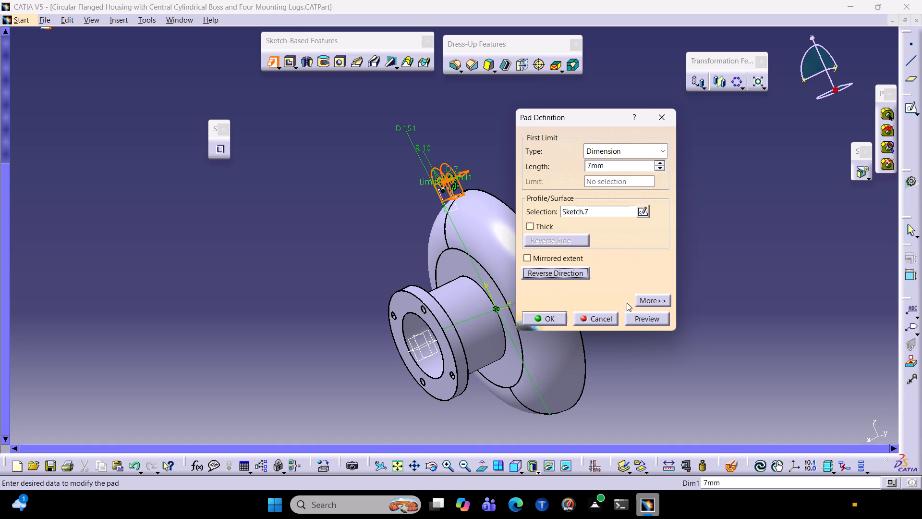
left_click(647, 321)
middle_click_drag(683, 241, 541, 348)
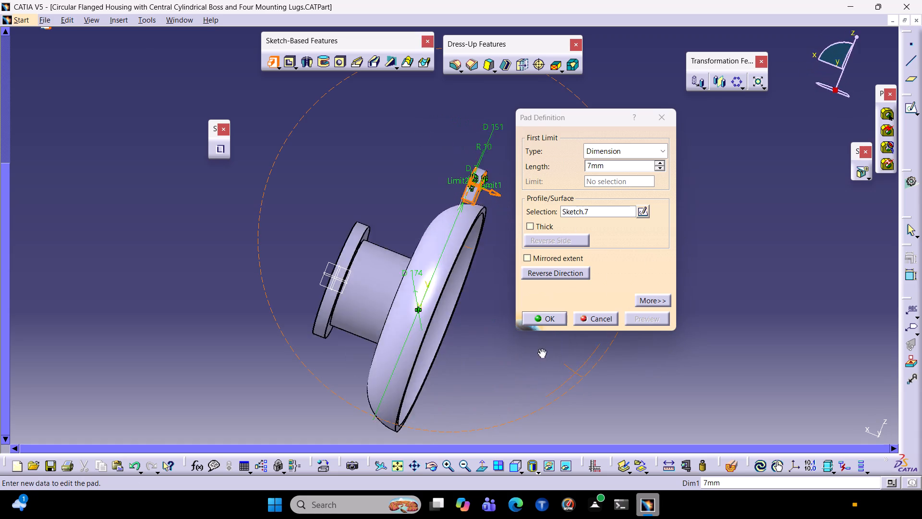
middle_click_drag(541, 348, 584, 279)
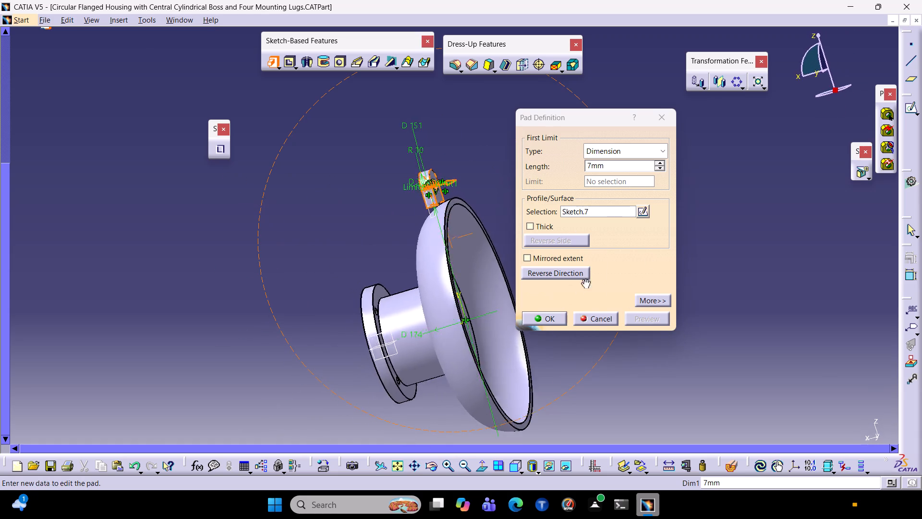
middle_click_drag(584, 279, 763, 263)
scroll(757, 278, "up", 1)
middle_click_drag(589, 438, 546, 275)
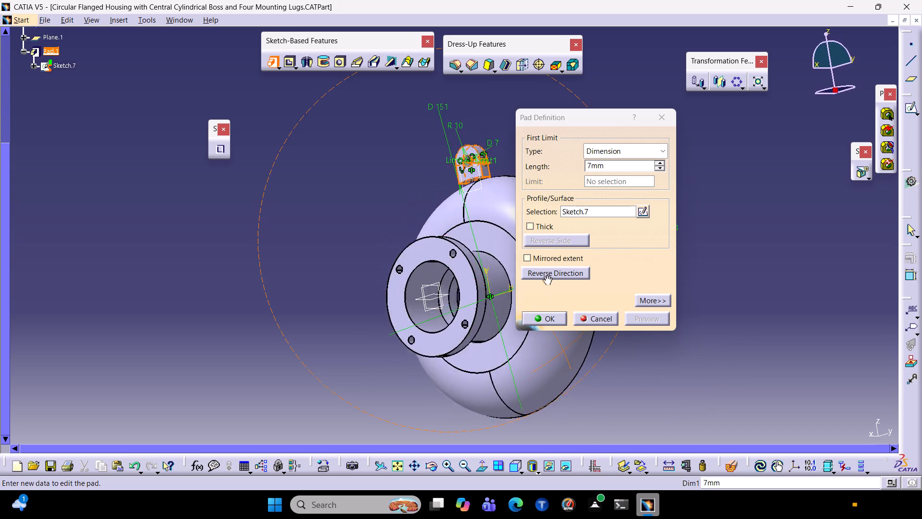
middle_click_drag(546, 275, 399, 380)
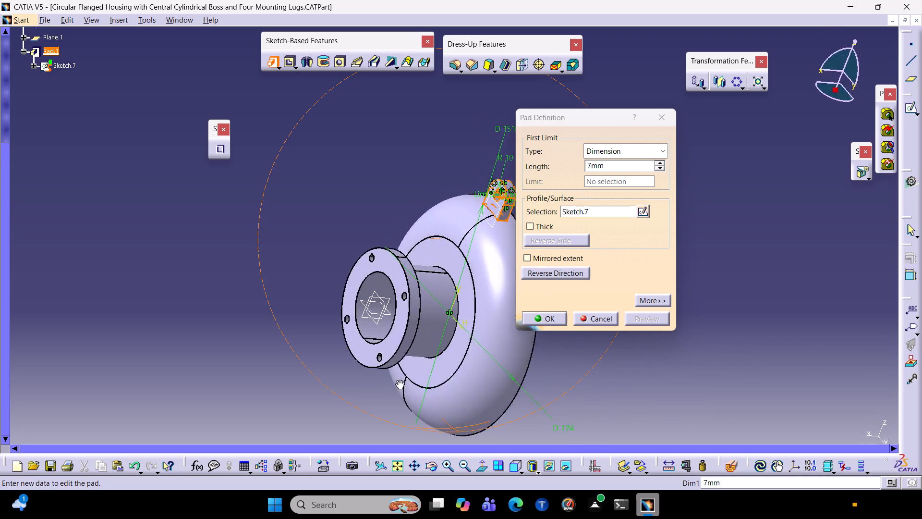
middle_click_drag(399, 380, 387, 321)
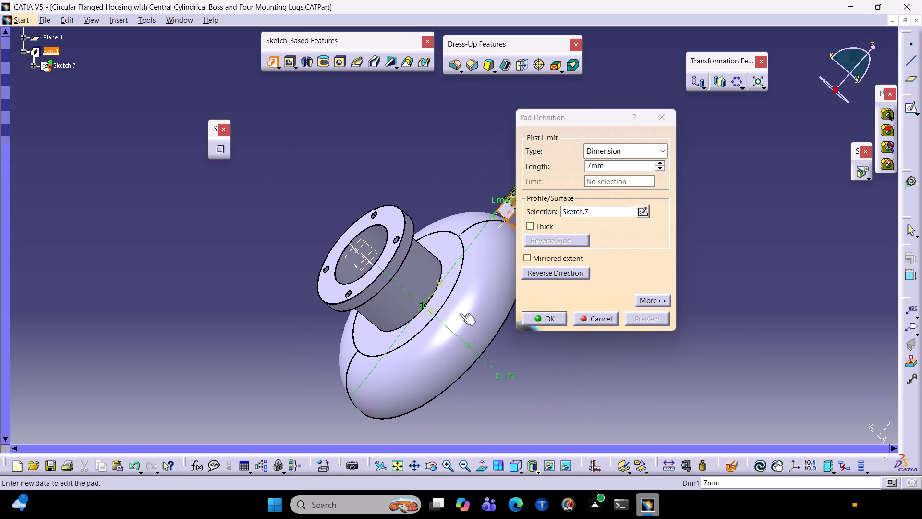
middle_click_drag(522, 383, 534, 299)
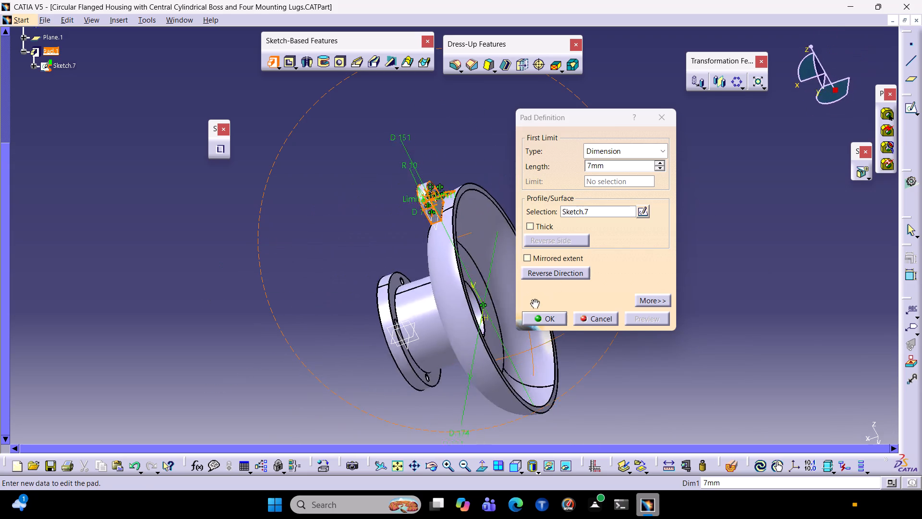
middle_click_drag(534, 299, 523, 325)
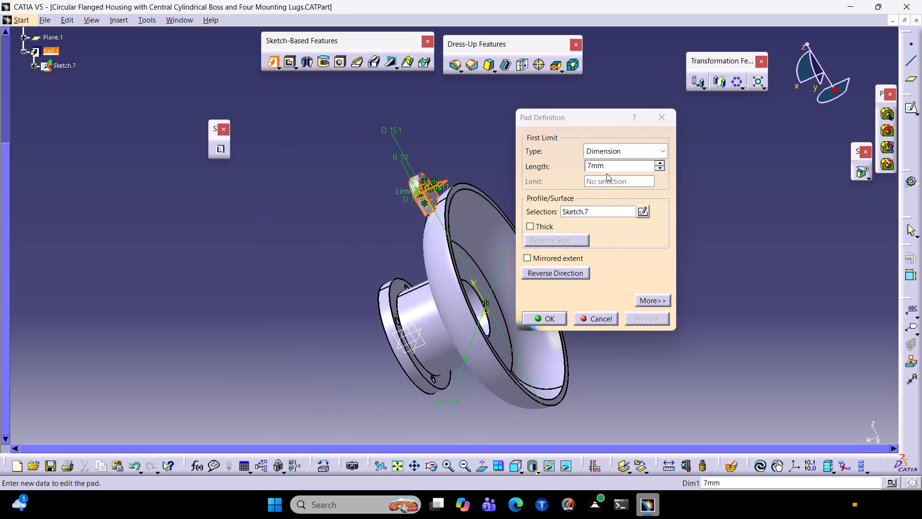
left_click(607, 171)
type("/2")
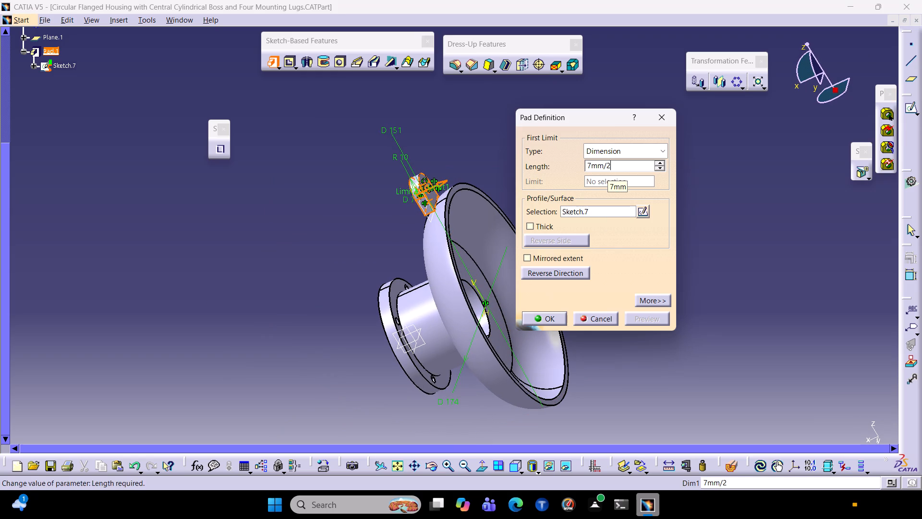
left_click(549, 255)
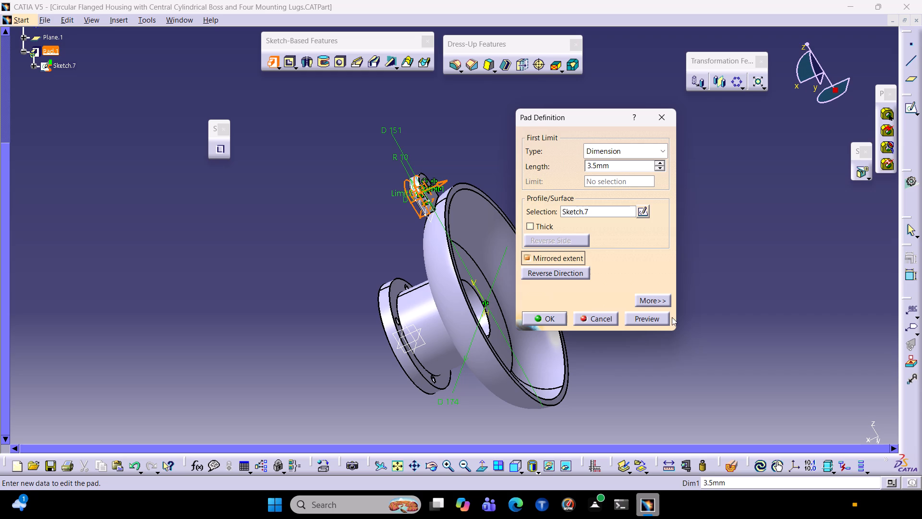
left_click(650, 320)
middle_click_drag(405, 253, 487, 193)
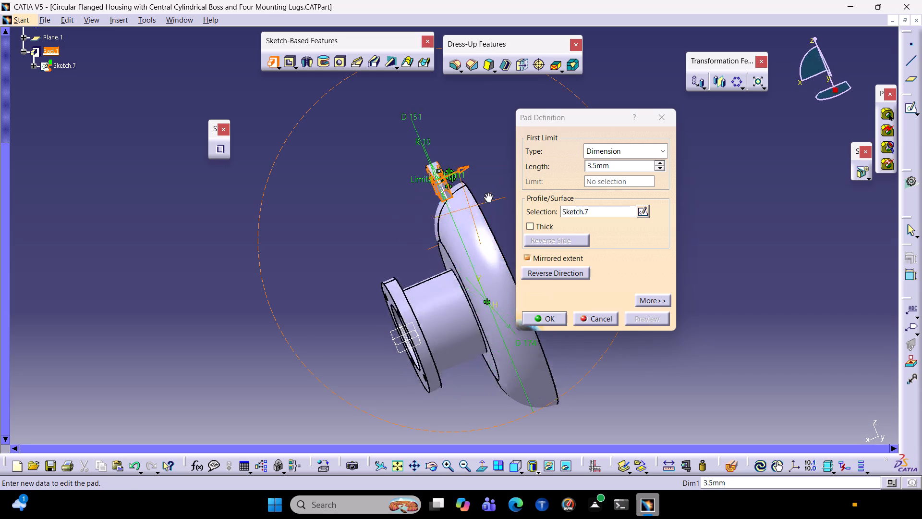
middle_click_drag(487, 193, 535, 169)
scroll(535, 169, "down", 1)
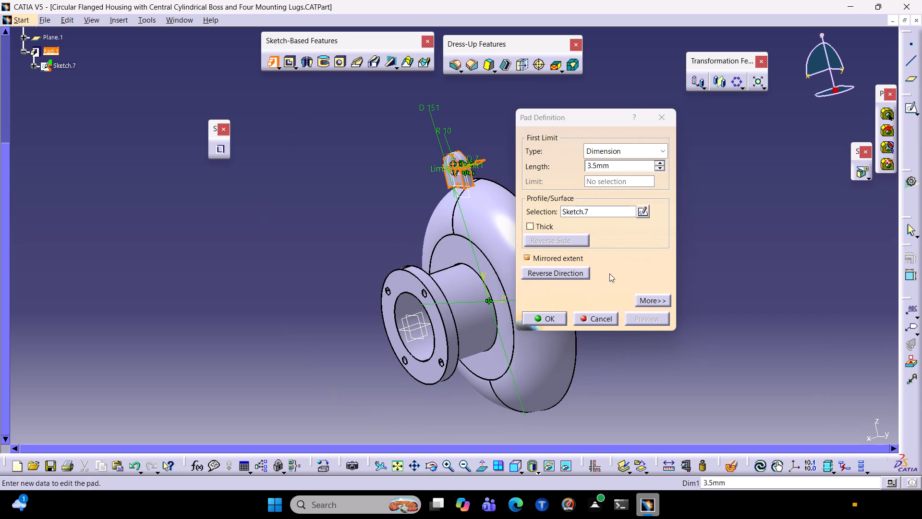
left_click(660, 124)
Reopen the mounting lug profile sketch for editing.
left_click_drag(644, 96, 612, 44)
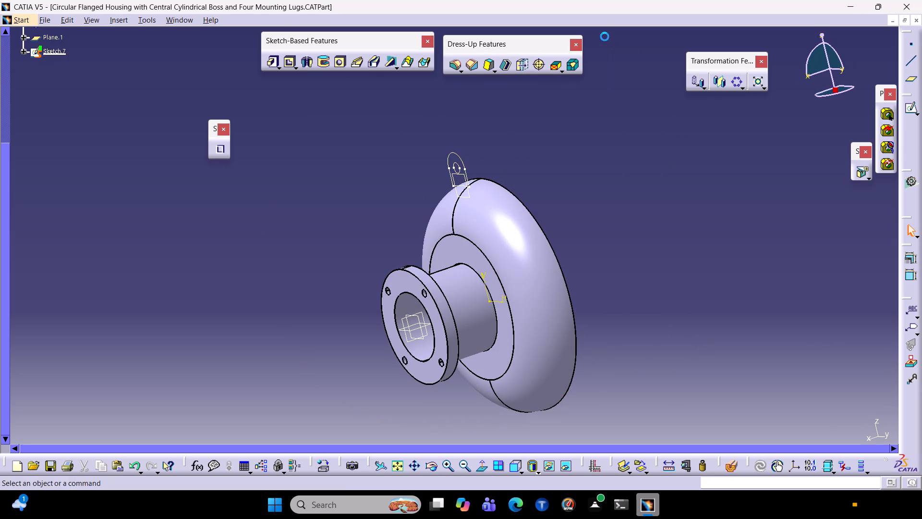
left_click(517, 192)
middle_click_drag(524, 189, 400, 199)
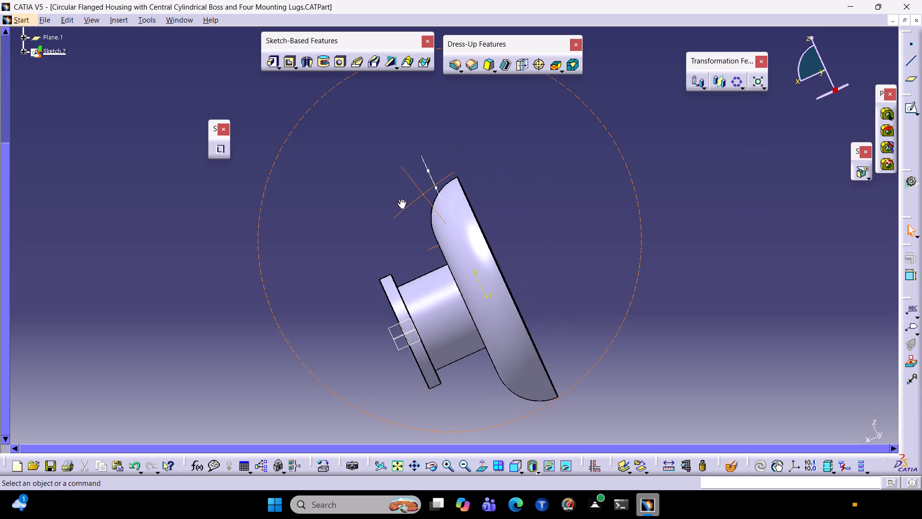
middle_click_drag(400, 199, 494, 209)
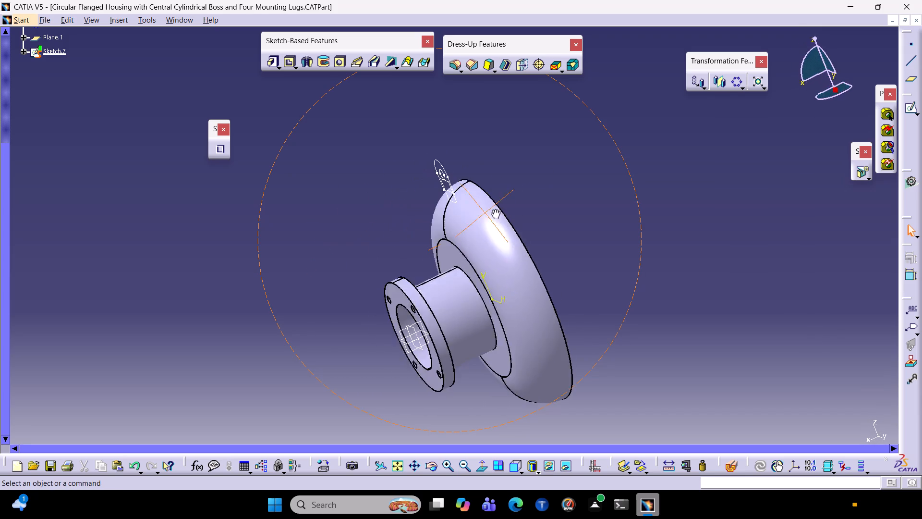
middle_click_drag(494, 209, 610, 48)
middle_click_drag(695, 232, 696, 231)
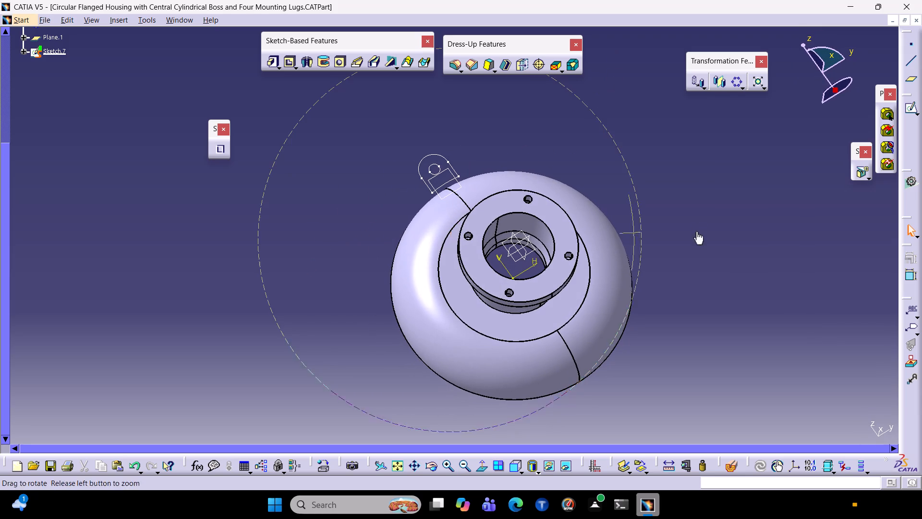
middle_click_drag(696, 231, 662, 163)
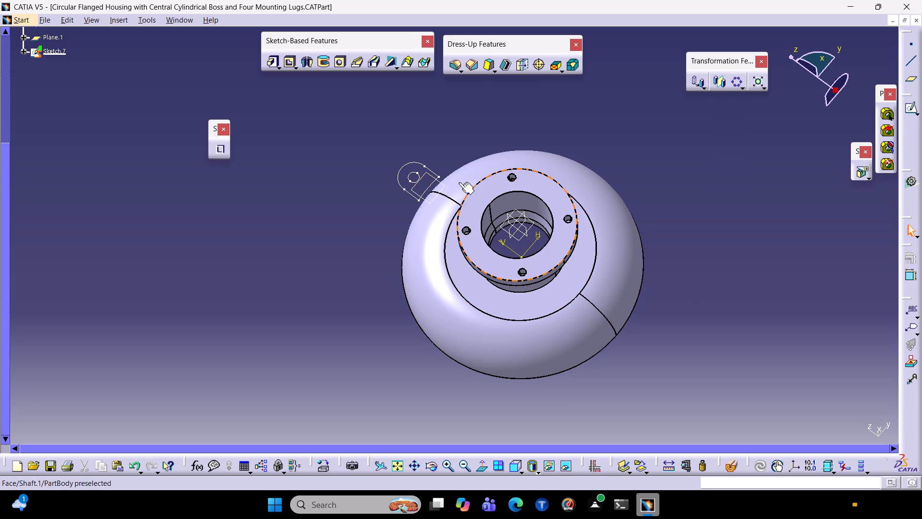
left_click(425, 163)
double_click(423, 165)
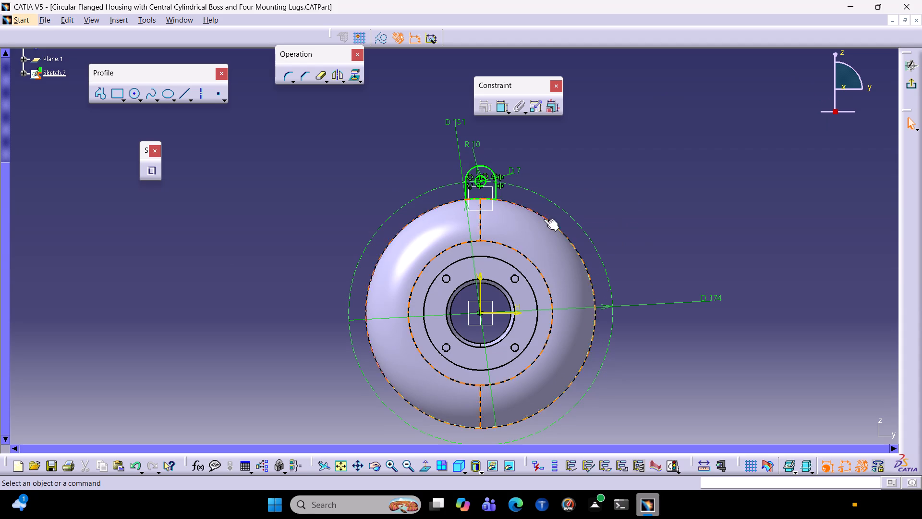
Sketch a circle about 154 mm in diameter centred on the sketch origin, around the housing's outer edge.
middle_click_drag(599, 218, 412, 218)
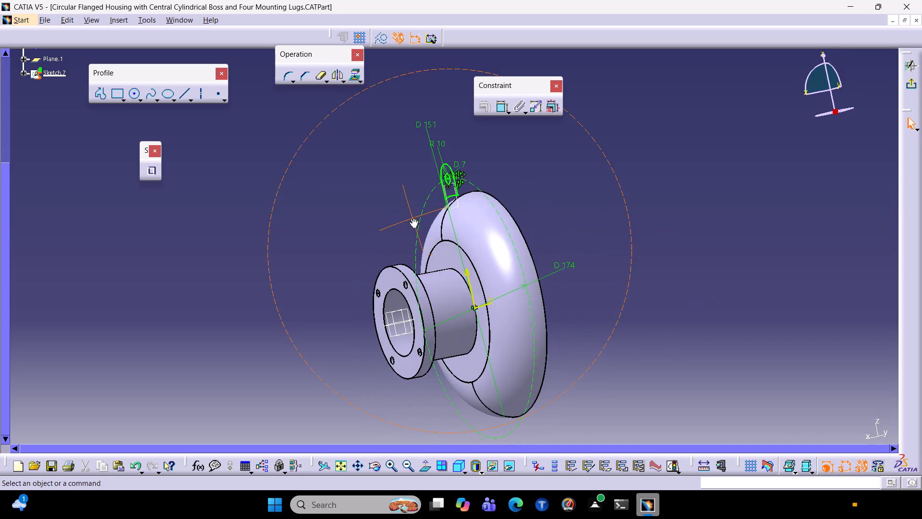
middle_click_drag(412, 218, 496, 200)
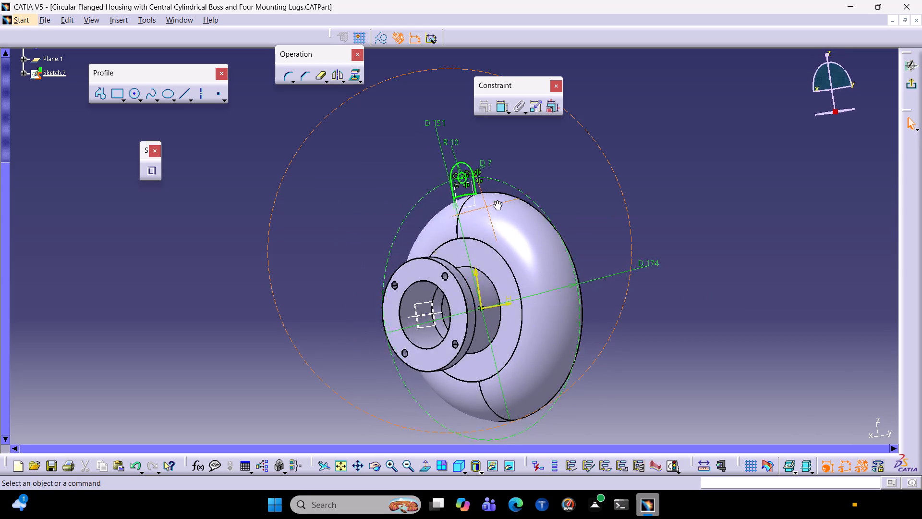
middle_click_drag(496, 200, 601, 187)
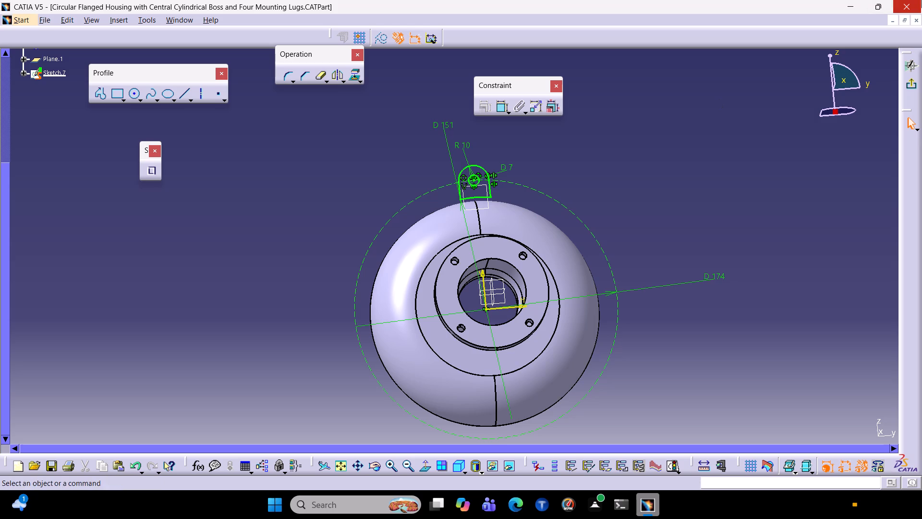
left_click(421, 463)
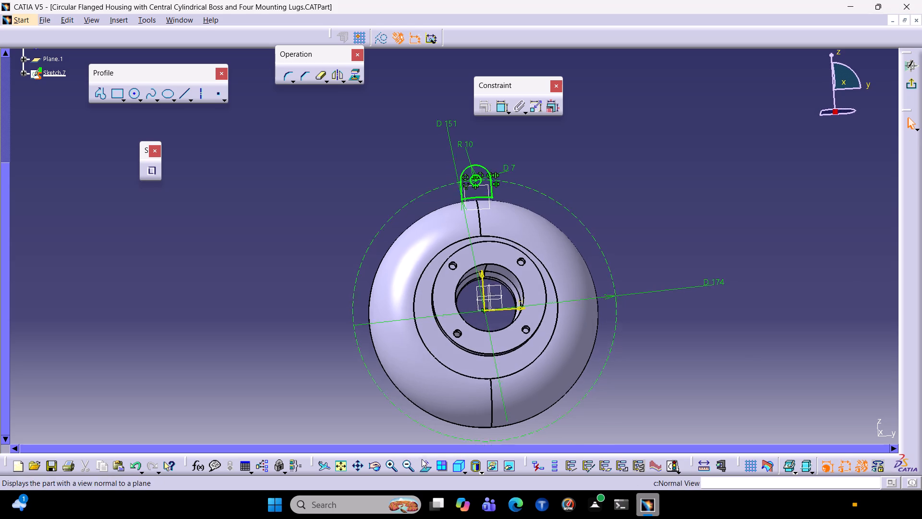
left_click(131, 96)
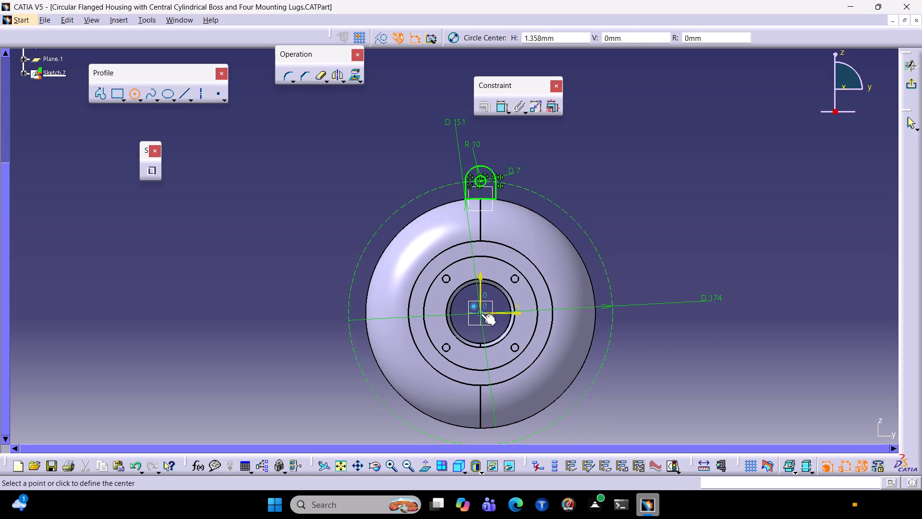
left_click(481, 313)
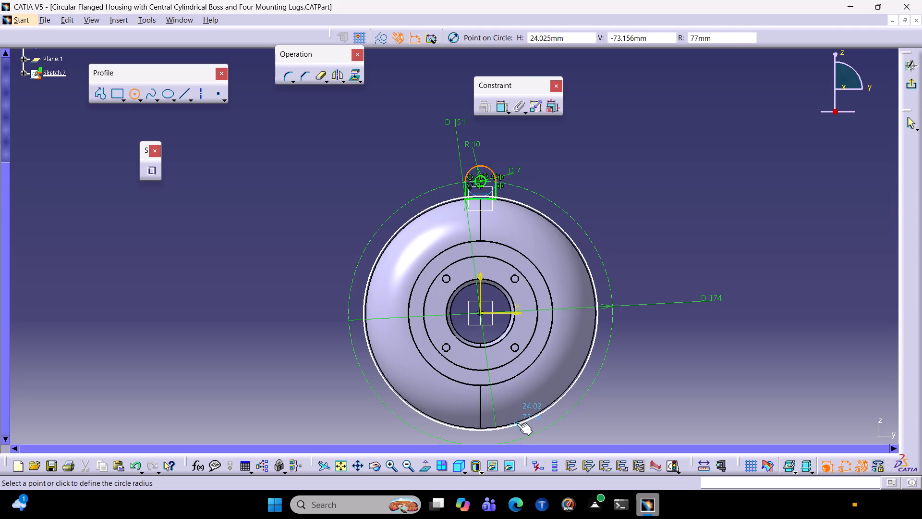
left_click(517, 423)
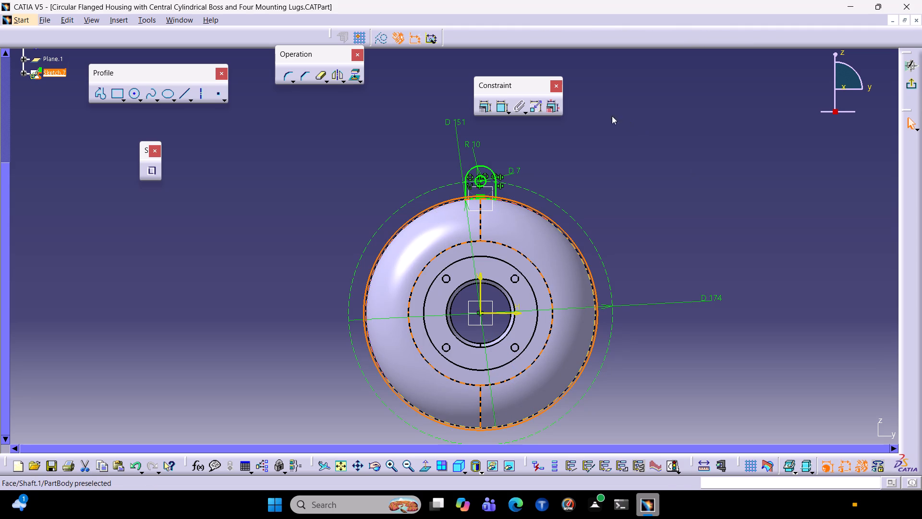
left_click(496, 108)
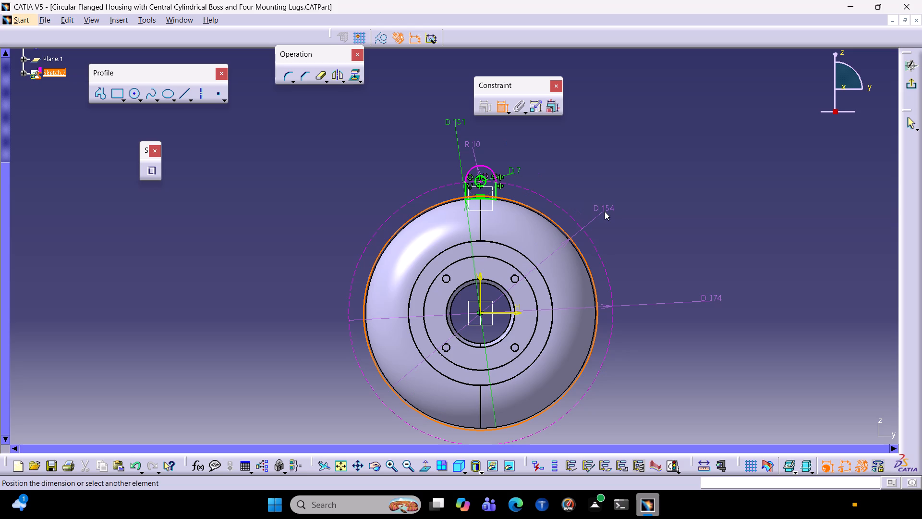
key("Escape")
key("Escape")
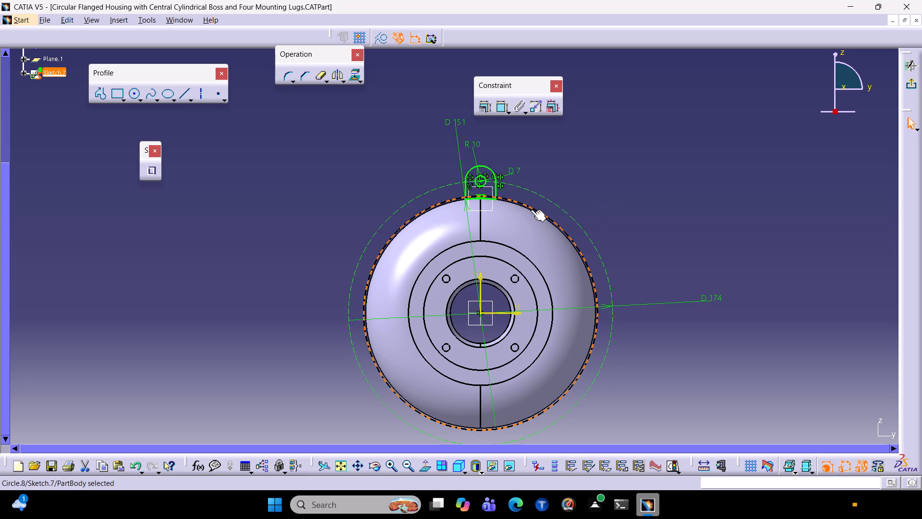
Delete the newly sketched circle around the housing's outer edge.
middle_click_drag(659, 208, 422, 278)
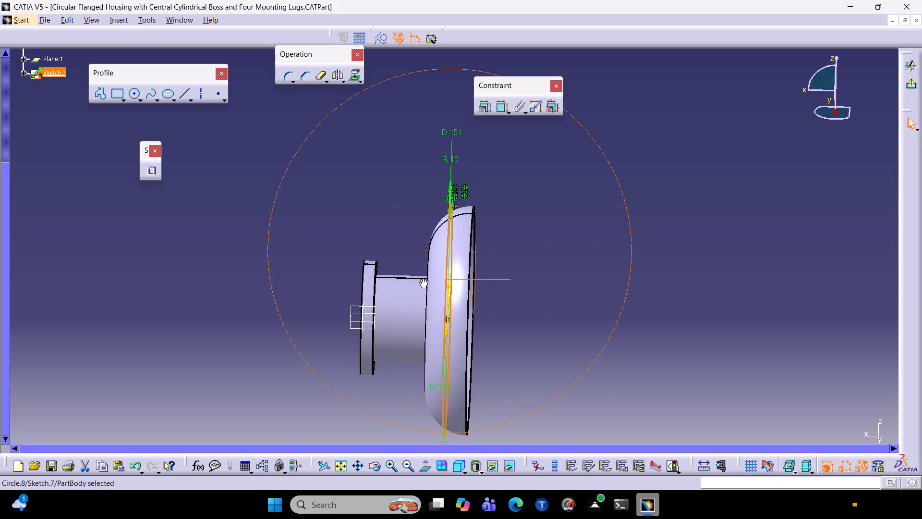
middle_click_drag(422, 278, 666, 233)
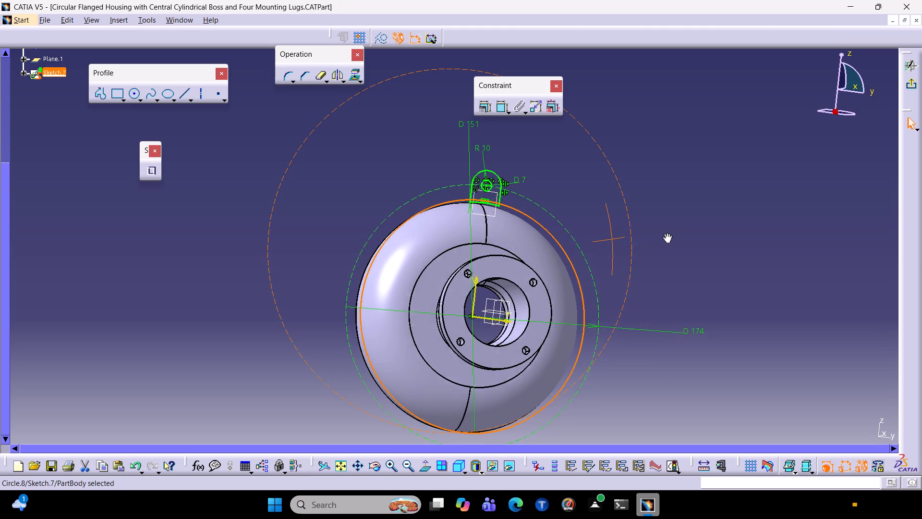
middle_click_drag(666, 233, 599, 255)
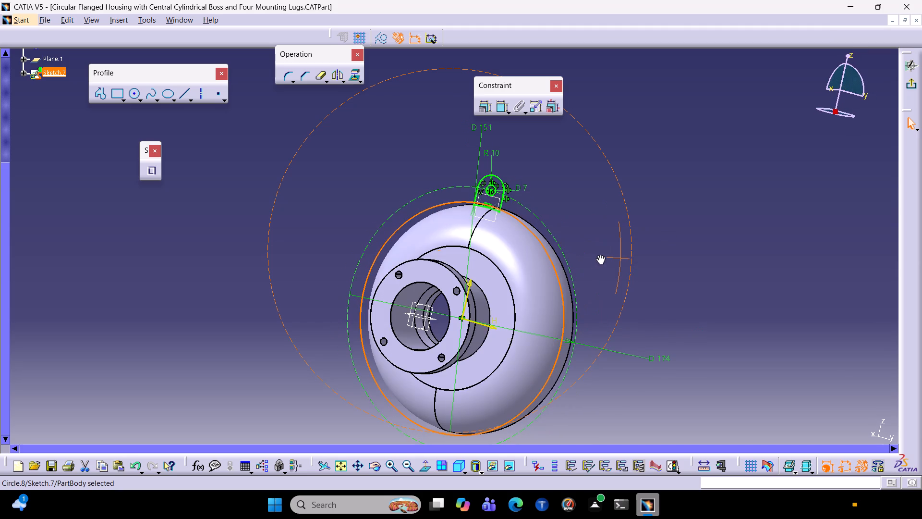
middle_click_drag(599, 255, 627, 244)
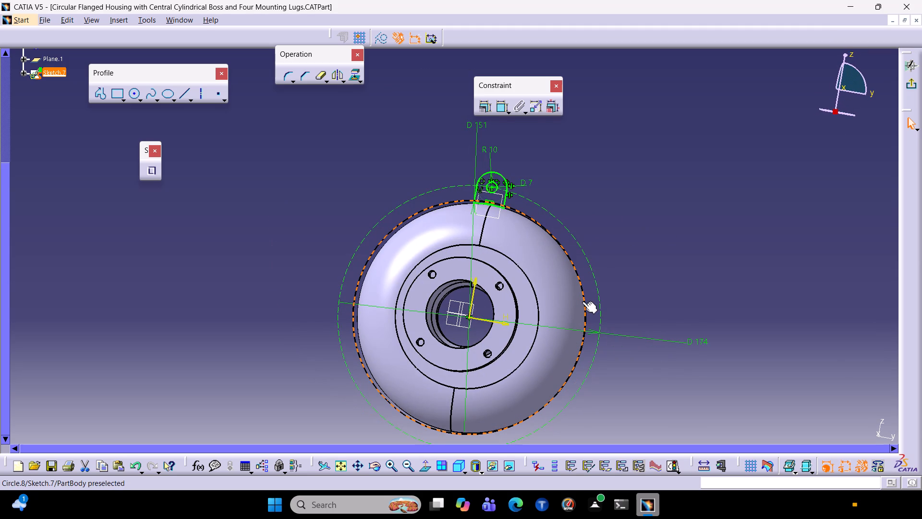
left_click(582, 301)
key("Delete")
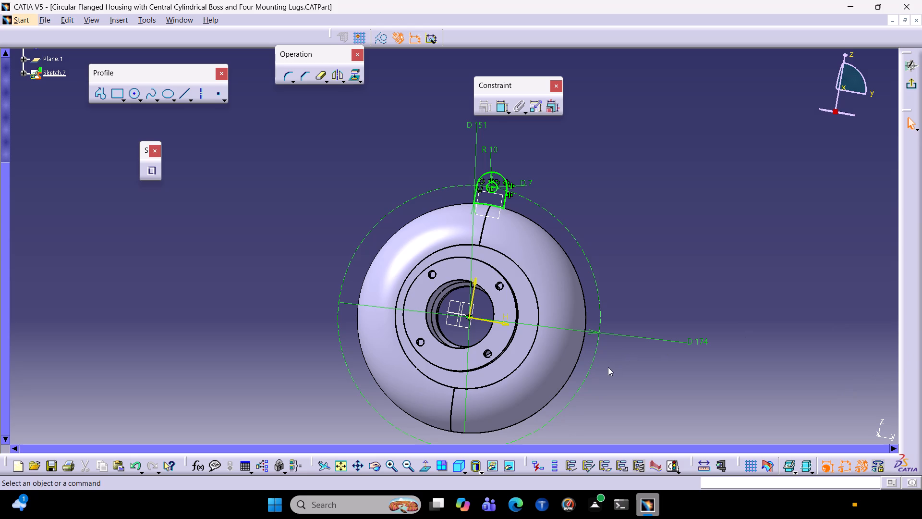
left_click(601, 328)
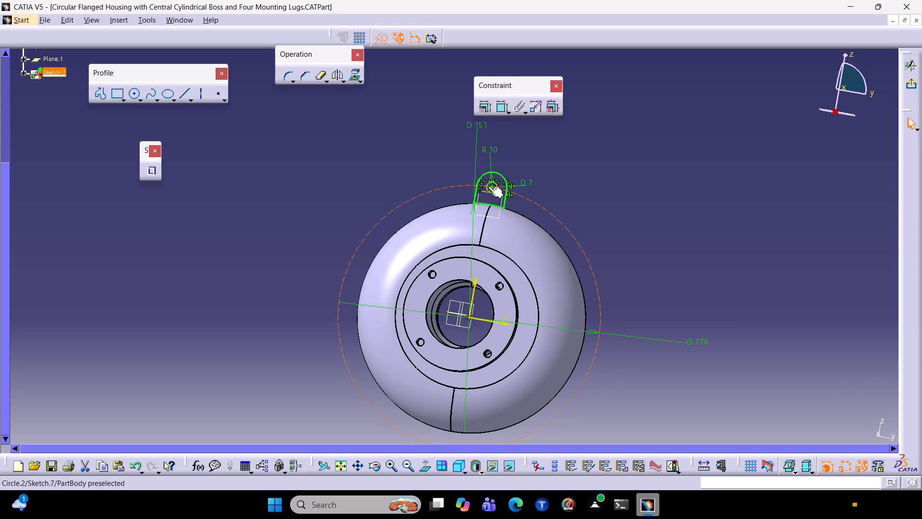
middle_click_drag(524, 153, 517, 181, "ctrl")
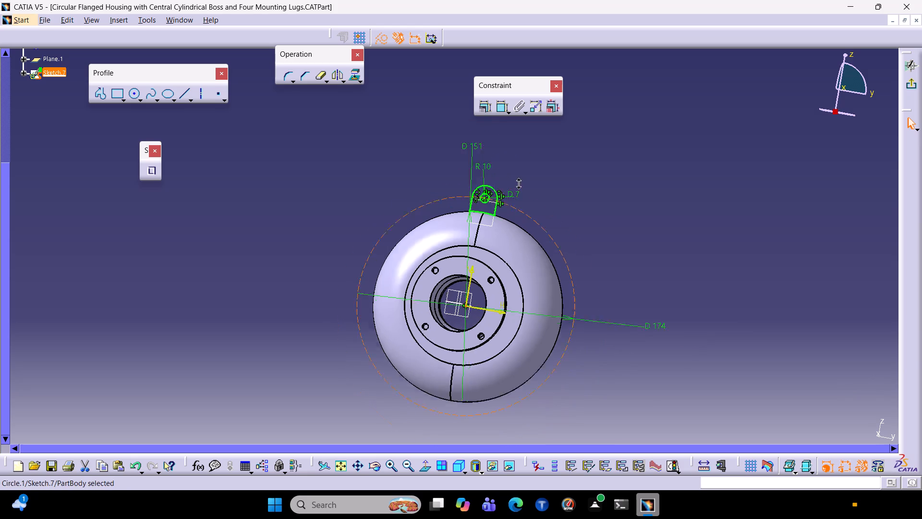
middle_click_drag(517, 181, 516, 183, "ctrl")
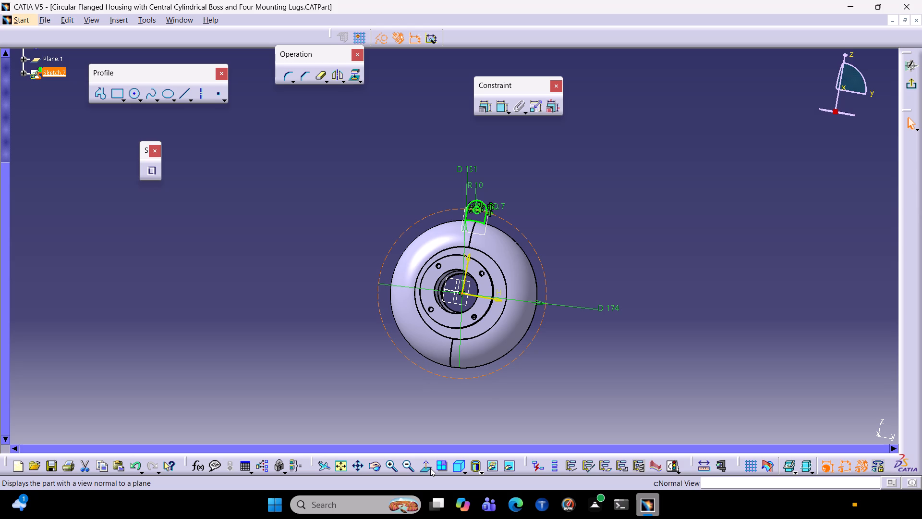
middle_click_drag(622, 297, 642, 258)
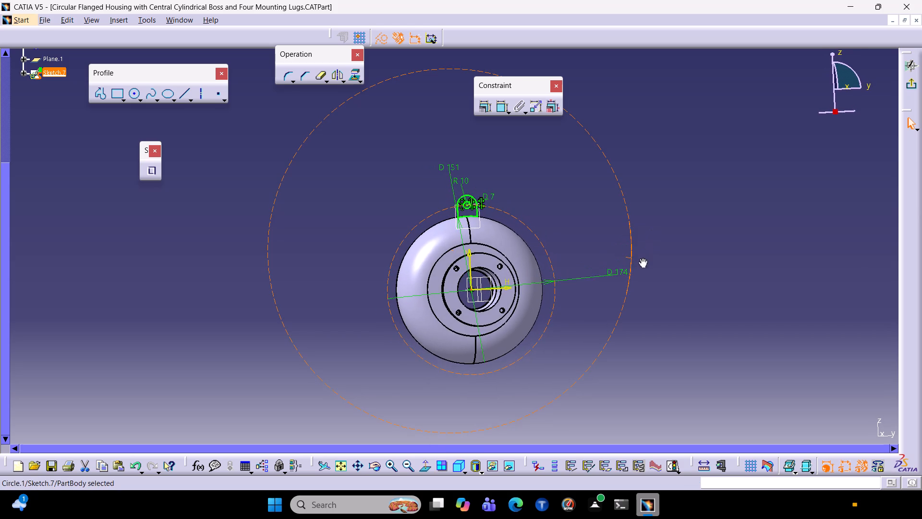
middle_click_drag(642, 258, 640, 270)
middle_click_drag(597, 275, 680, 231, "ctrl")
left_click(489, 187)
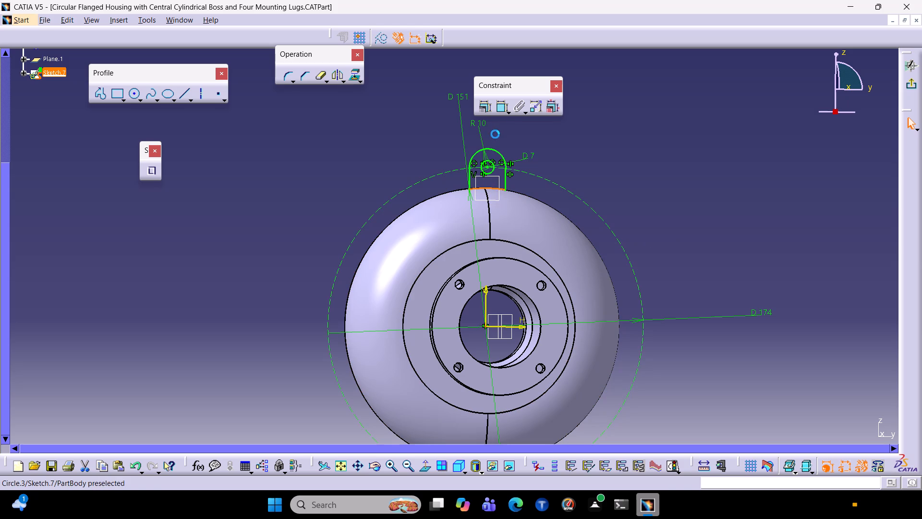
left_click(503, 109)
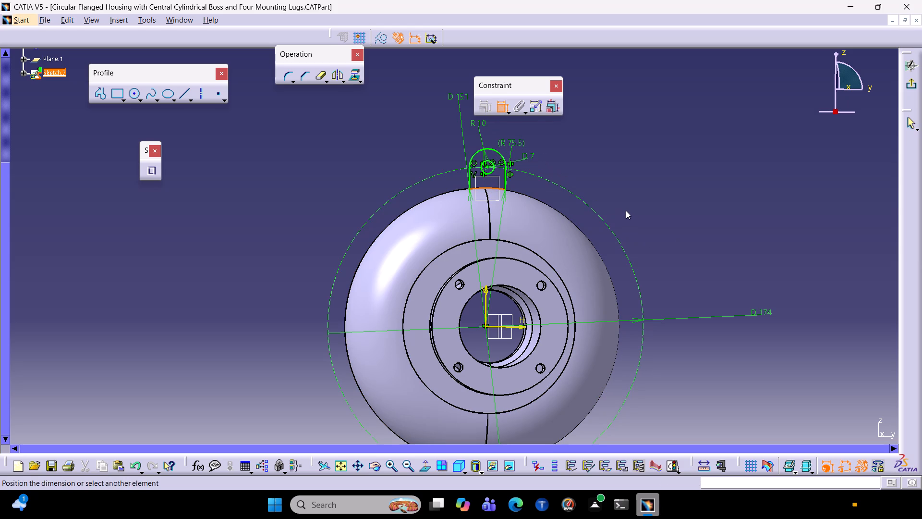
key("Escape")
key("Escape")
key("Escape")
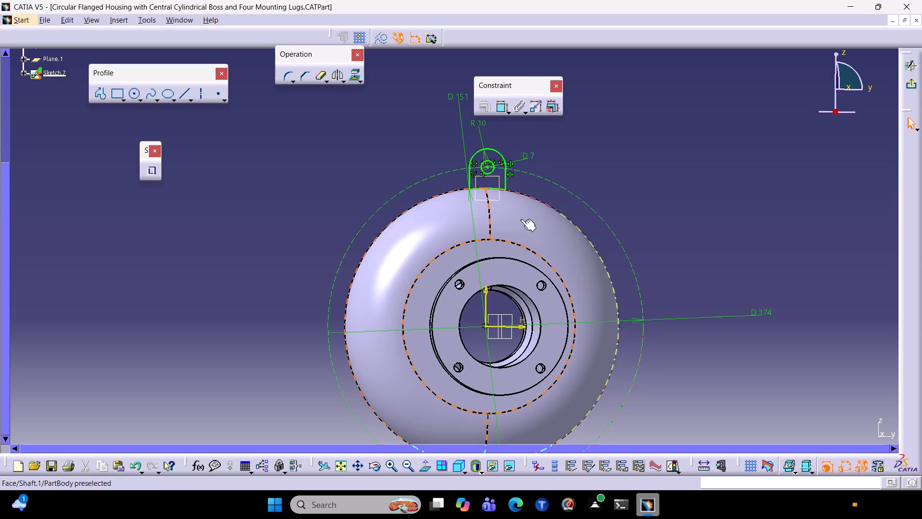
Sketch a circle centred on the sketch origin and dimension its diameter to 157 mm.
left_click(133, 93)
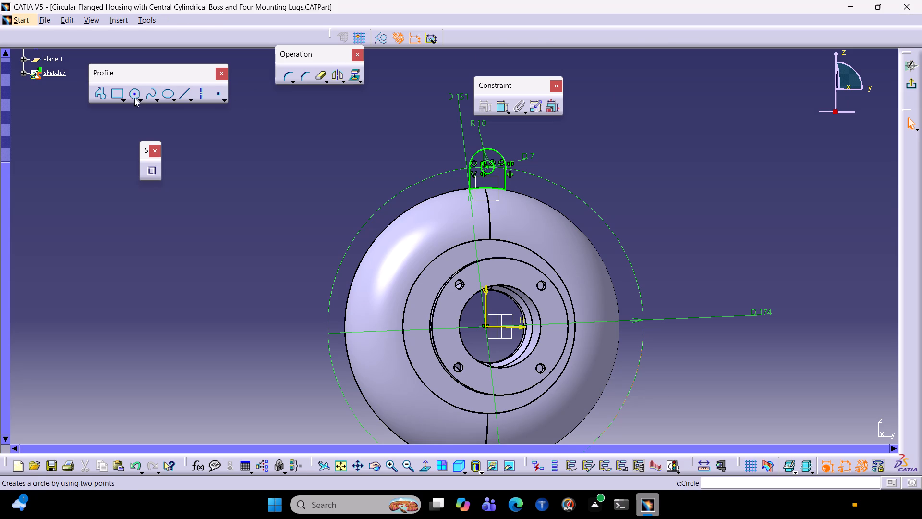
left_click(485, 327)
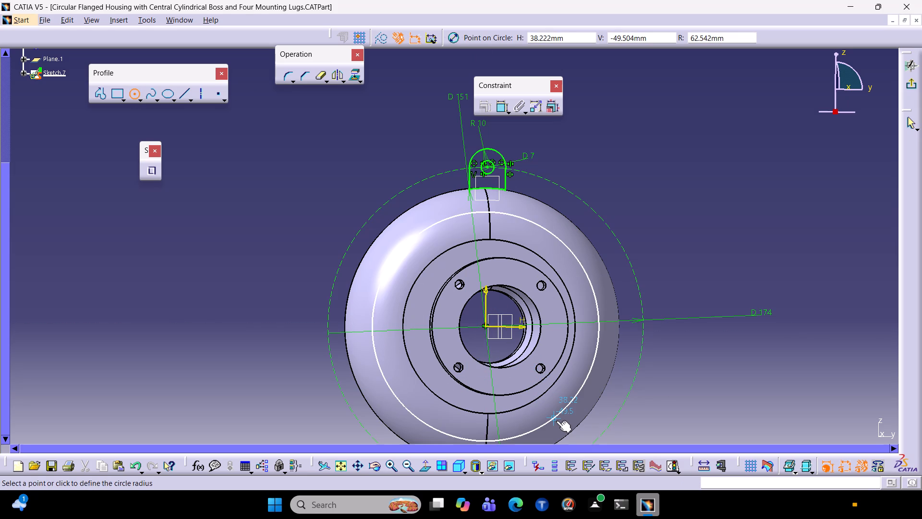
key("Tab")
key("Tab")
key("Tab")
key("Tab")
left_click(556, 420)
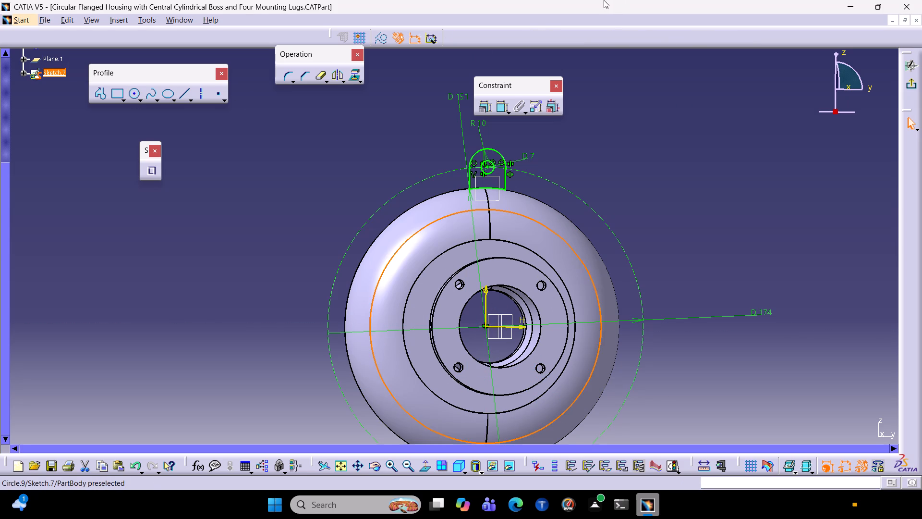
left_click(501, 105)
left_click(637, 215)
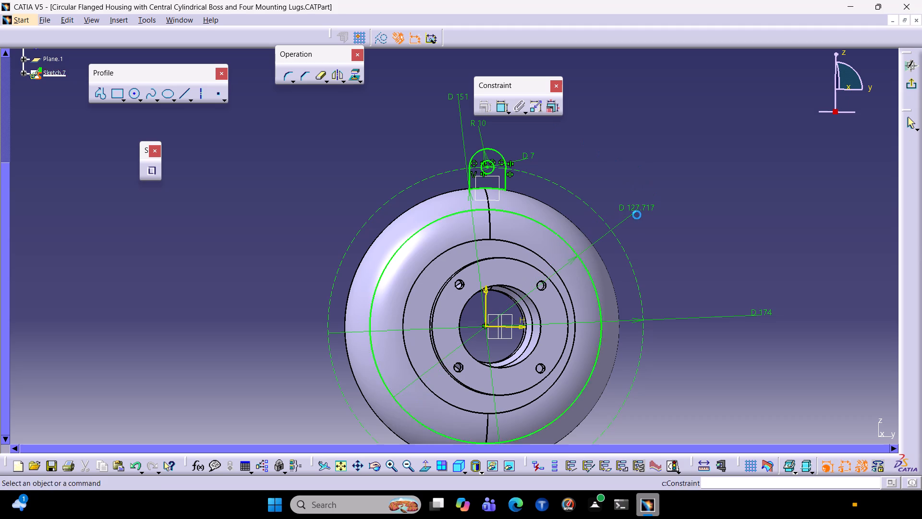
double_click(637, 210)
type("157")
key("Return")
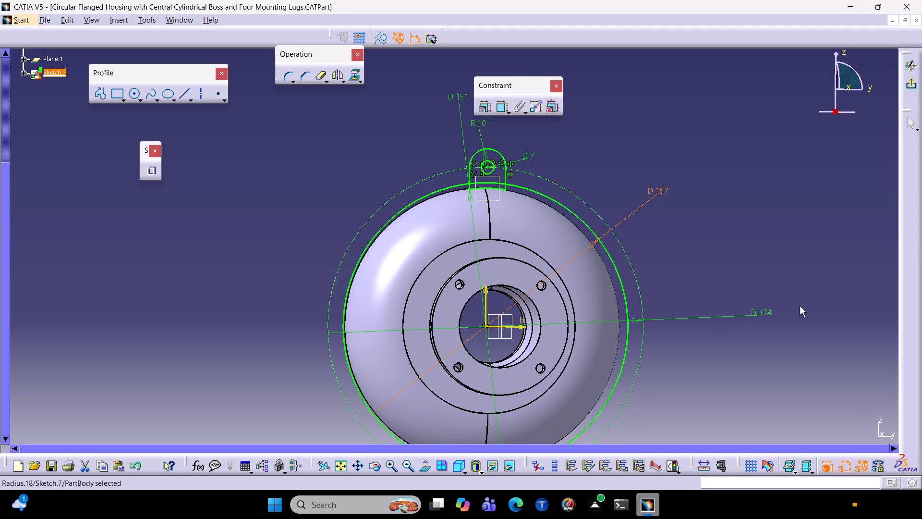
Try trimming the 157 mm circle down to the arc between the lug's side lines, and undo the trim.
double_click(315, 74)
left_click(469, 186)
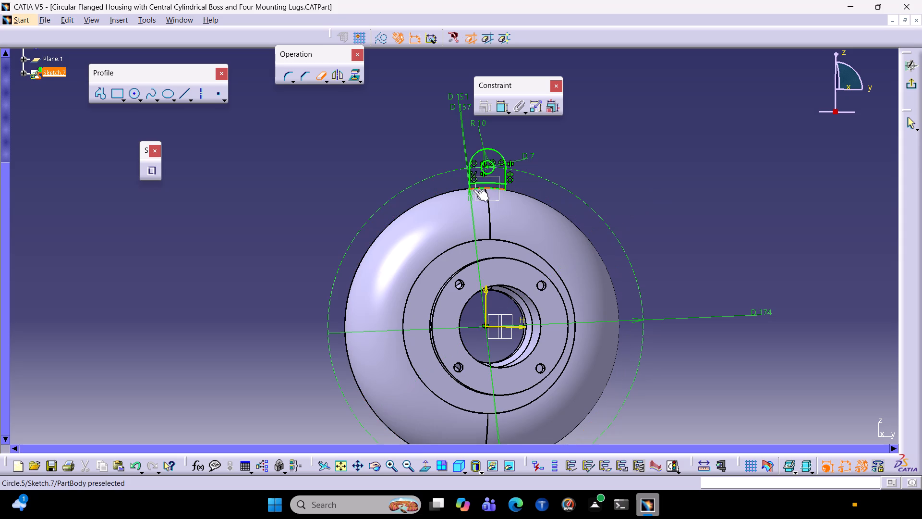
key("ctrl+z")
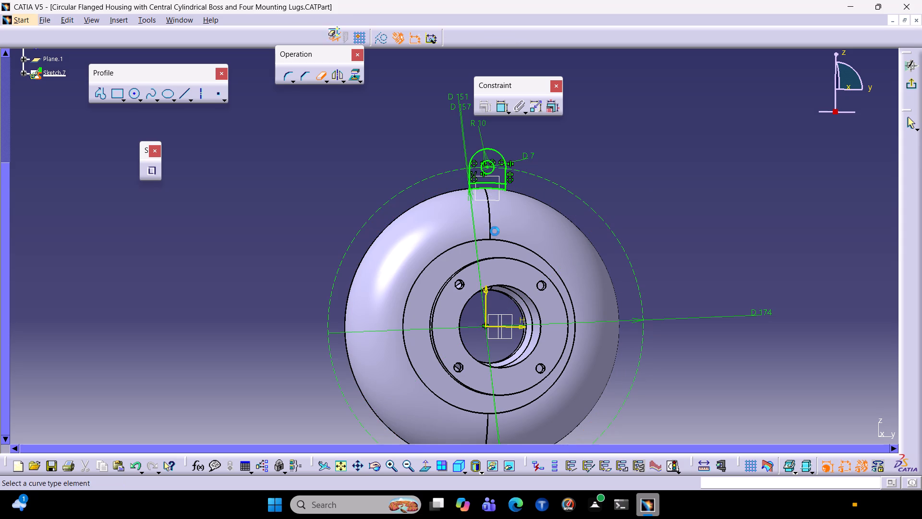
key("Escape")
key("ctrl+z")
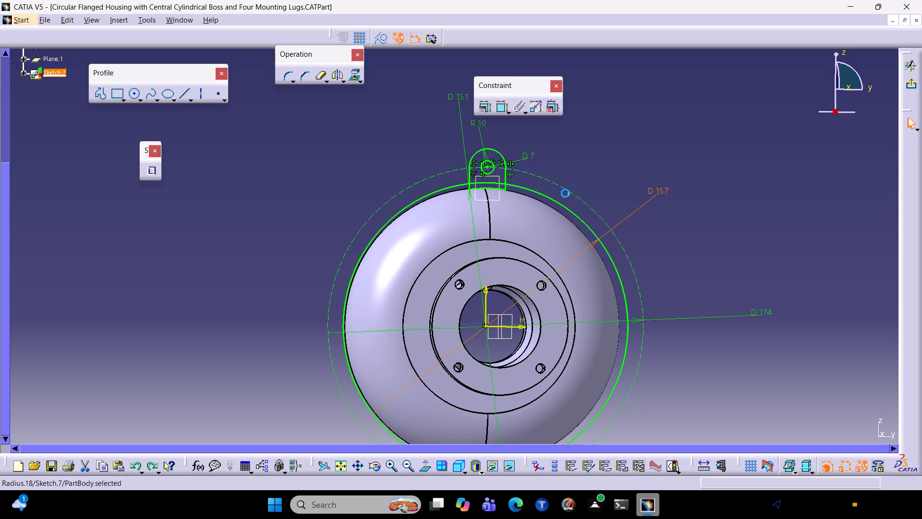
Trim both lug side lines where they extend inside the 157 mm circle, and remove the old 151 mm arc between them.
double_click(316, 78)
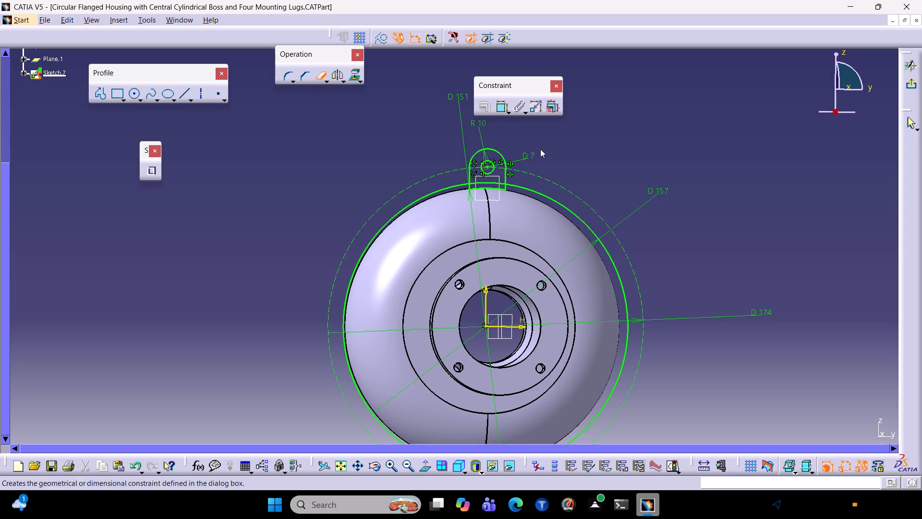
middle_click_drag(554, 170, 660, 102, "ctrl")
middle_click_drag(649, 123, 635, 314)
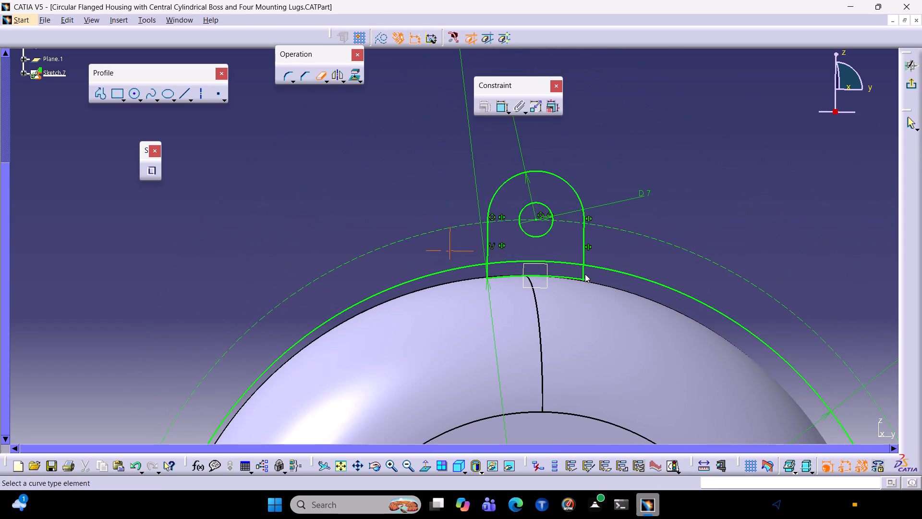
left_click(583, 269)
left_click(576, 279)
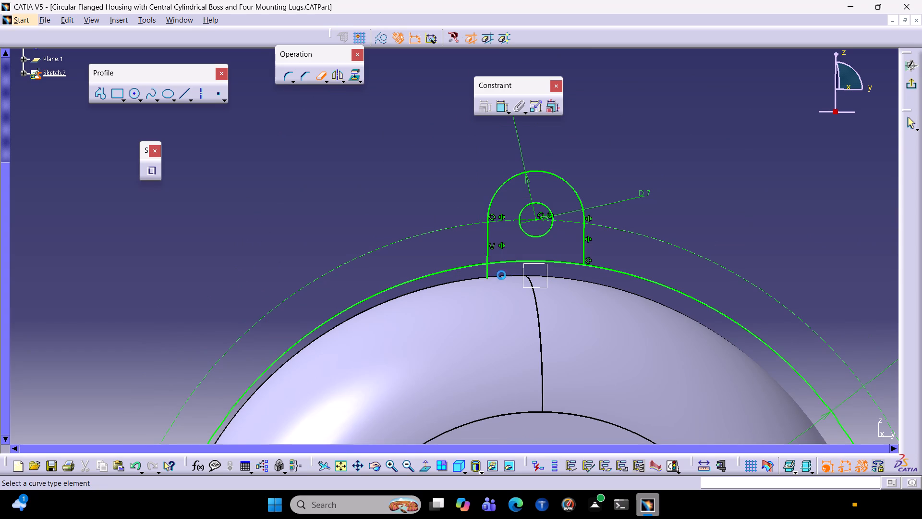
left_click(486, 273)
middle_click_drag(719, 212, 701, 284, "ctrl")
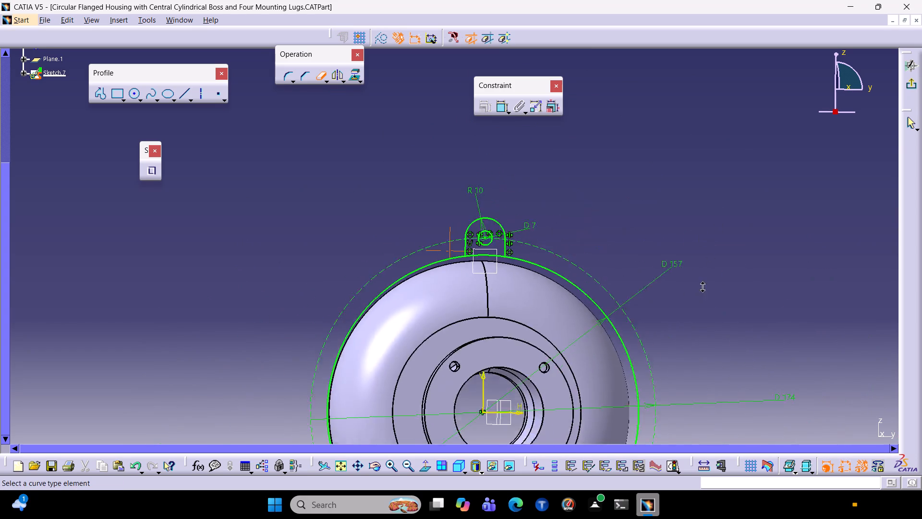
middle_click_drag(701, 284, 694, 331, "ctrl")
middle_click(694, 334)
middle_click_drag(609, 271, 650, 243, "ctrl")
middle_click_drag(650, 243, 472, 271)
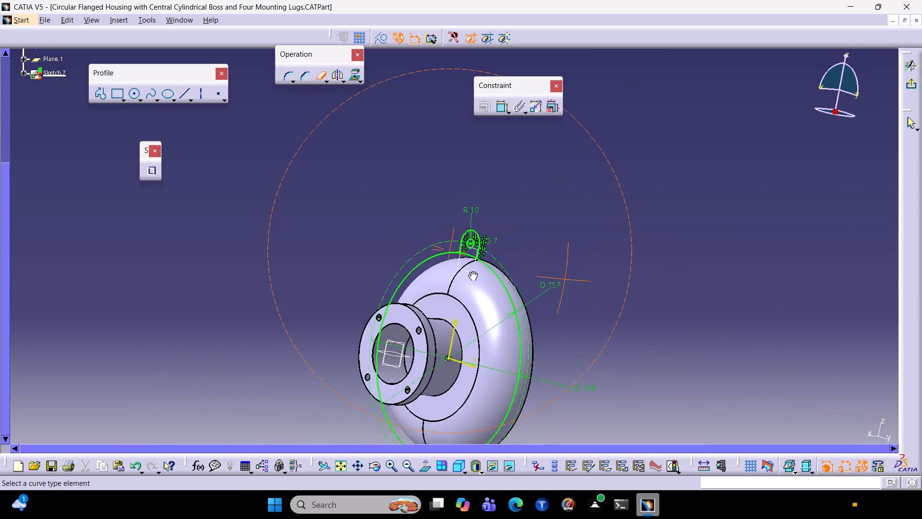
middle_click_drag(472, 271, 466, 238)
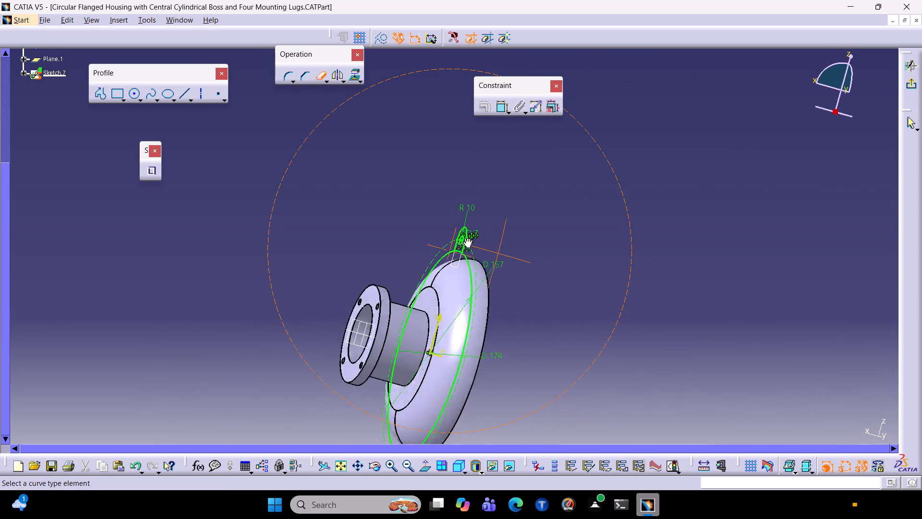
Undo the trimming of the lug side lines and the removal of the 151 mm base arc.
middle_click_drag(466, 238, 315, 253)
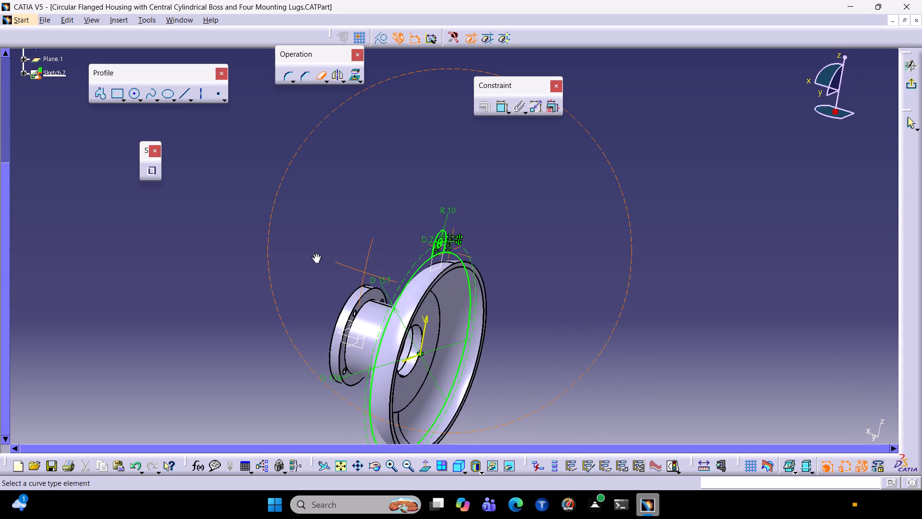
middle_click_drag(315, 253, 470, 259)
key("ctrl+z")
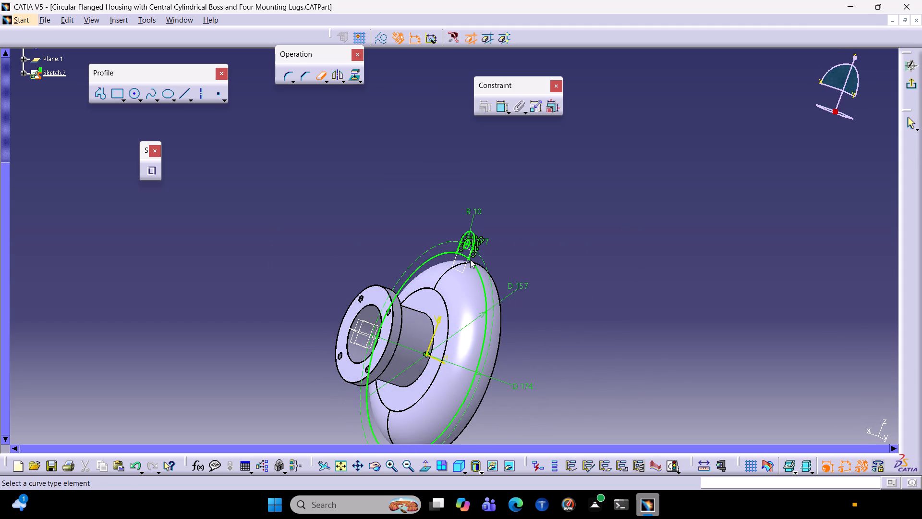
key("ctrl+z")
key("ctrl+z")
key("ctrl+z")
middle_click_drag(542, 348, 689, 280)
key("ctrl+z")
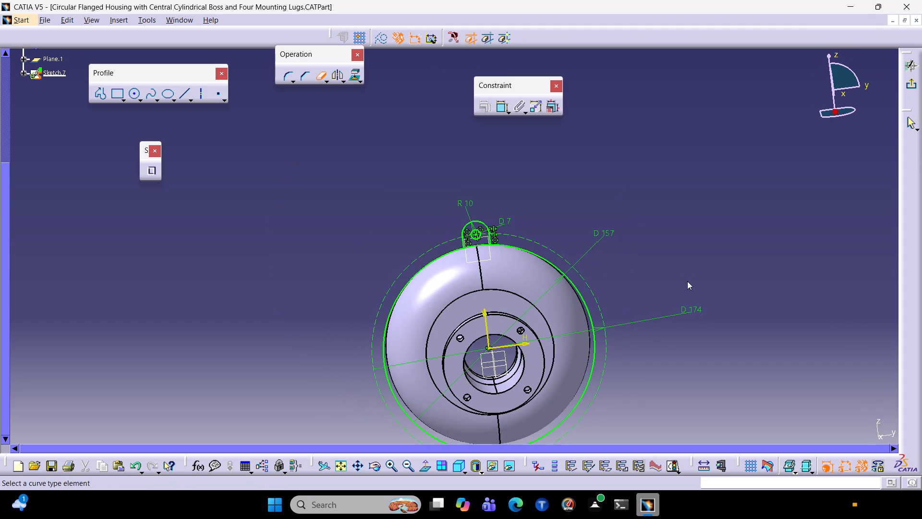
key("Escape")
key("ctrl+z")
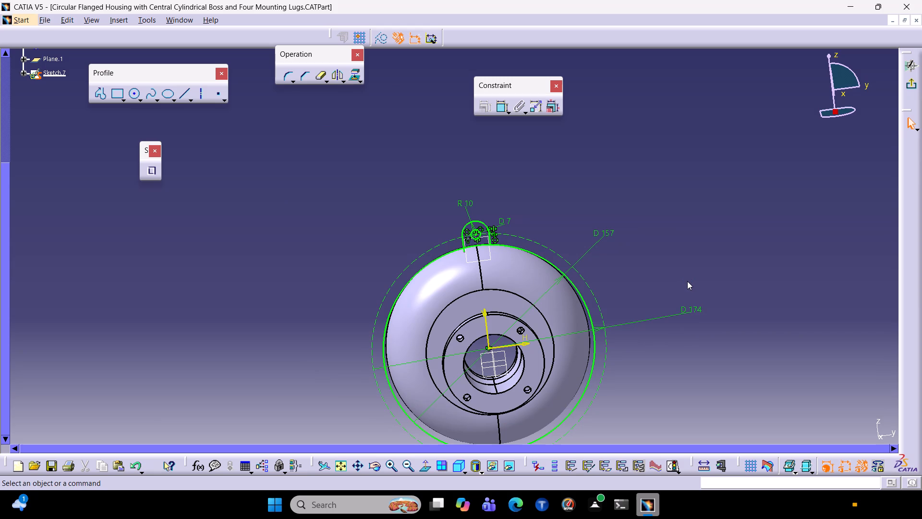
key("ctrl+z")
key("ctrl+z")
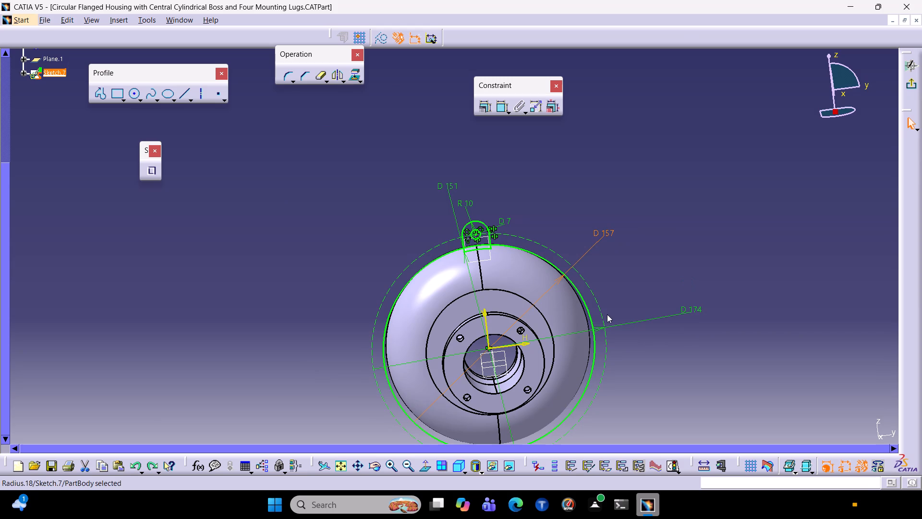
Delete the 157 mm circle from the lug sketch.
middle_click_drag(653, 285, 708, 242, "ctrl")
middle_click_drag(704, 311, 708, 197)
middle_click_drag(770, 387, 606, 239)
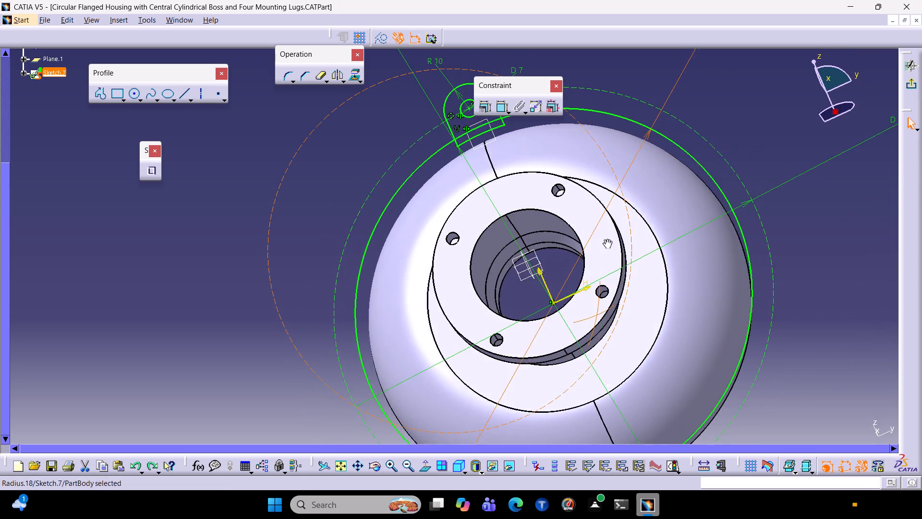
middle_click_drag(606, 239, 604, 292)
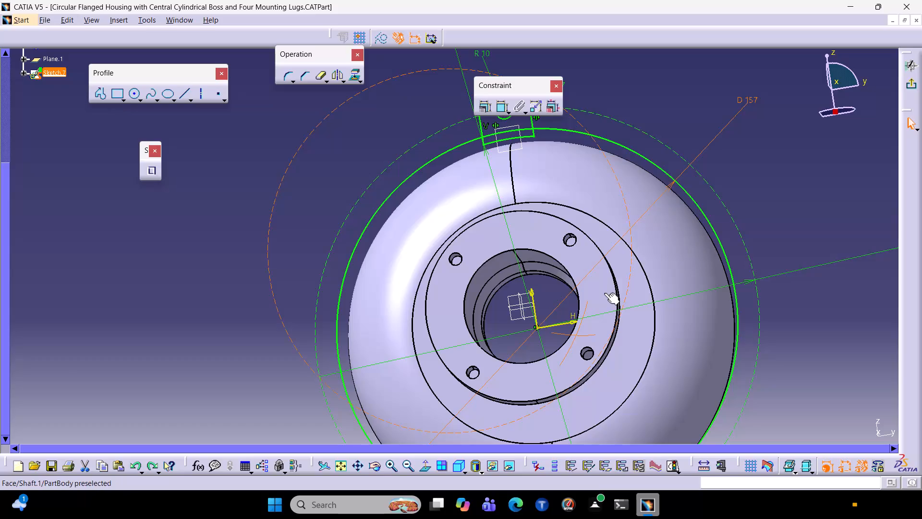
scroll(604, 293, "up", 1)
middle_click_drag(752, 187, 739, 220, "ctrl")
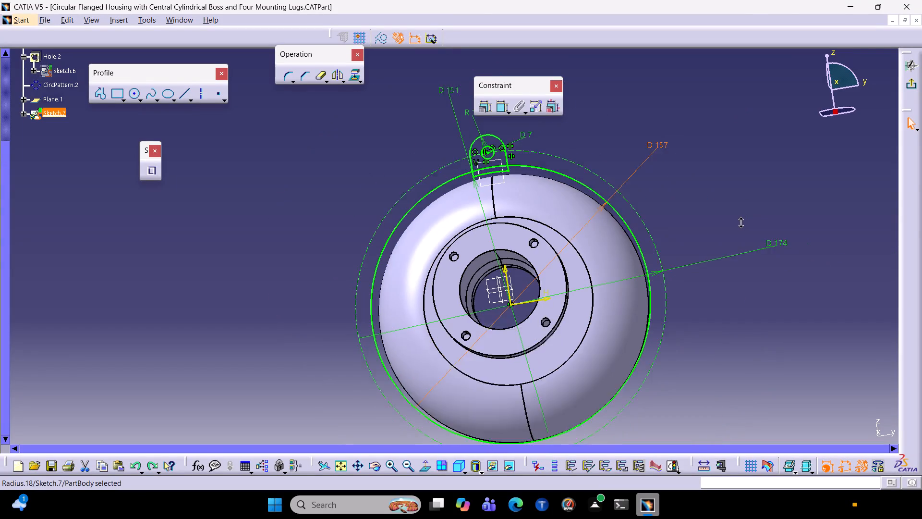
middle_click_drag(739, 220, 739, 221, "ctrl")
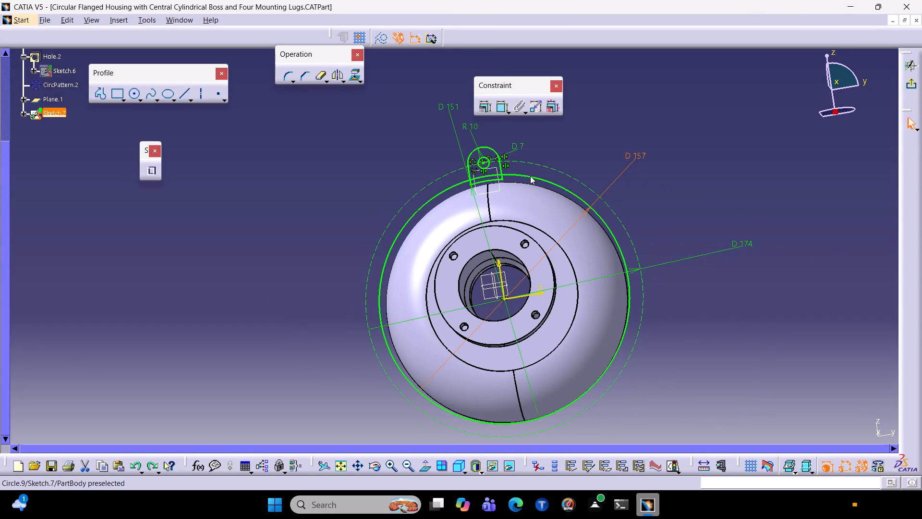
left_click(529, 179)
key("Delete")
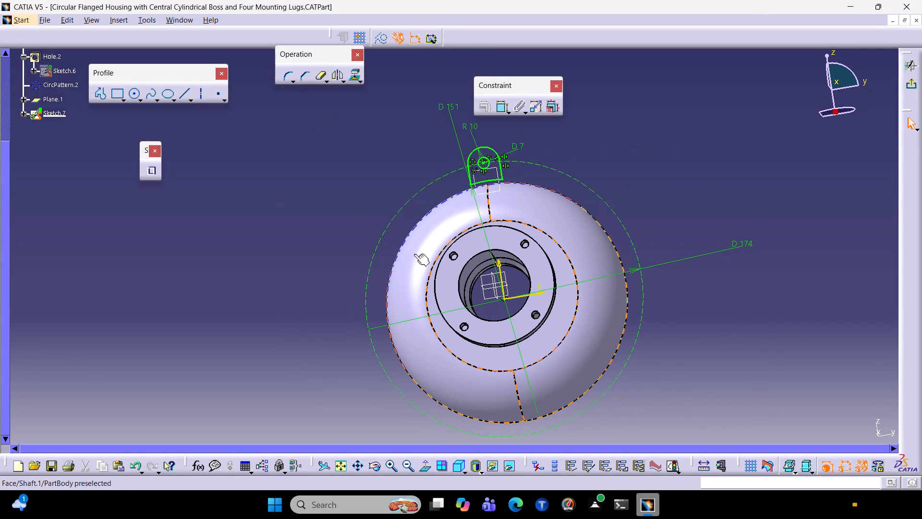
Sketch a circle centred on the sketch origin in the front view and dimension its diameter to 146 mm.
left_click(453, 469)
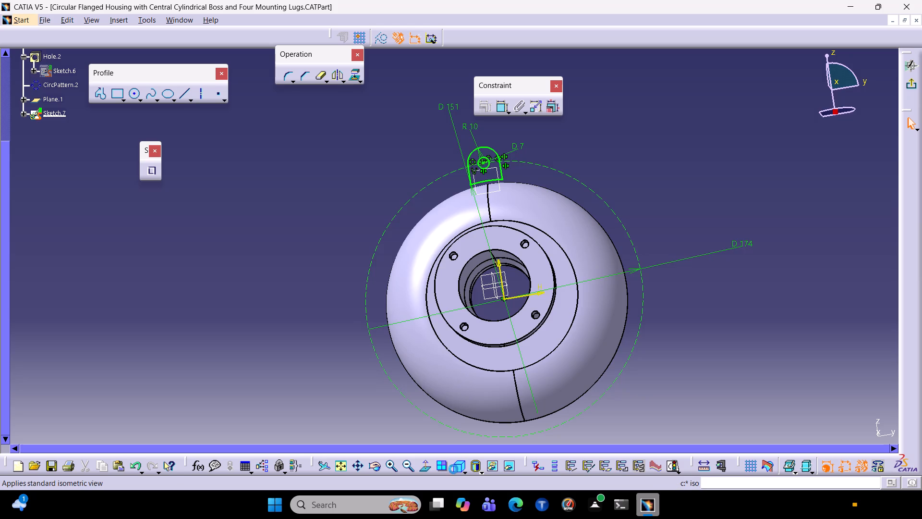
left_click(464, 469)
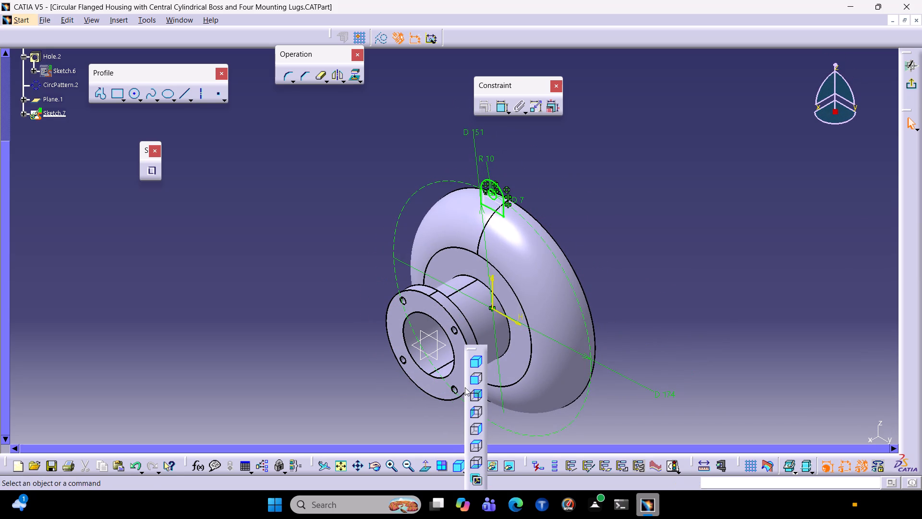
left_click(476, 382)
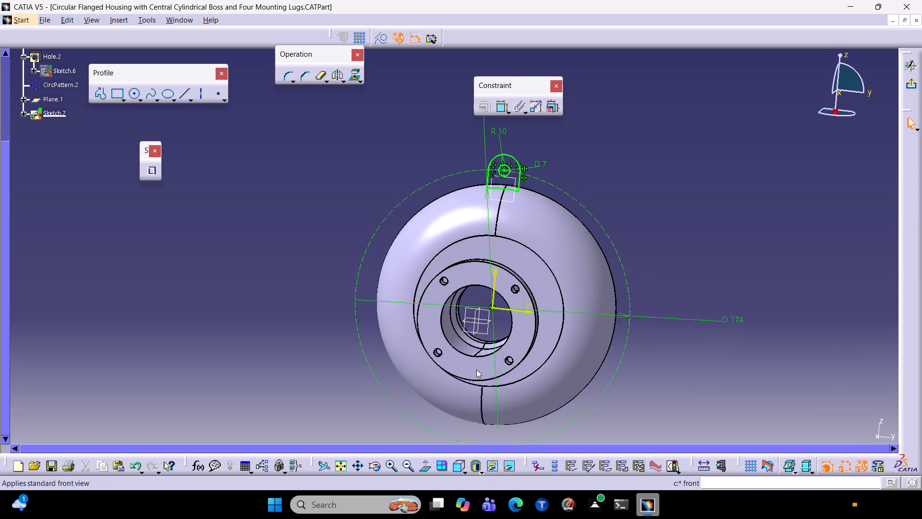
left_click(129, 94)
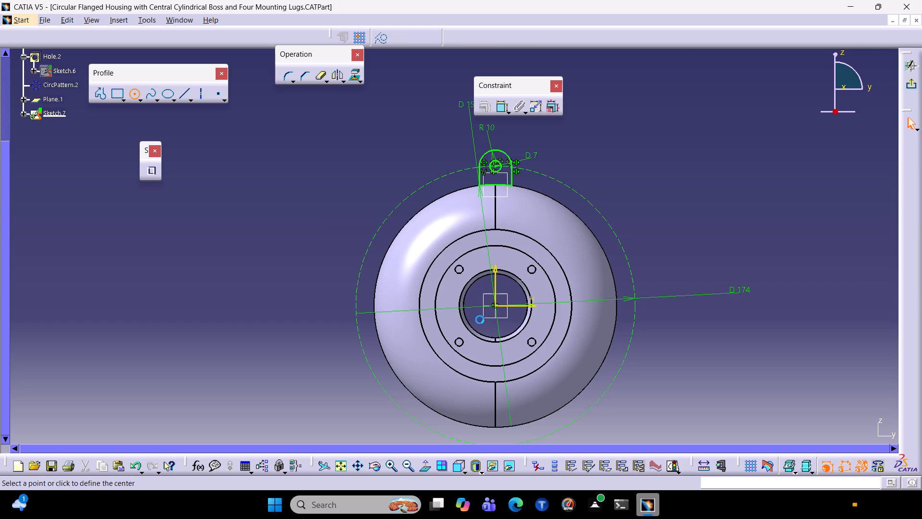
left_click(495, 305)
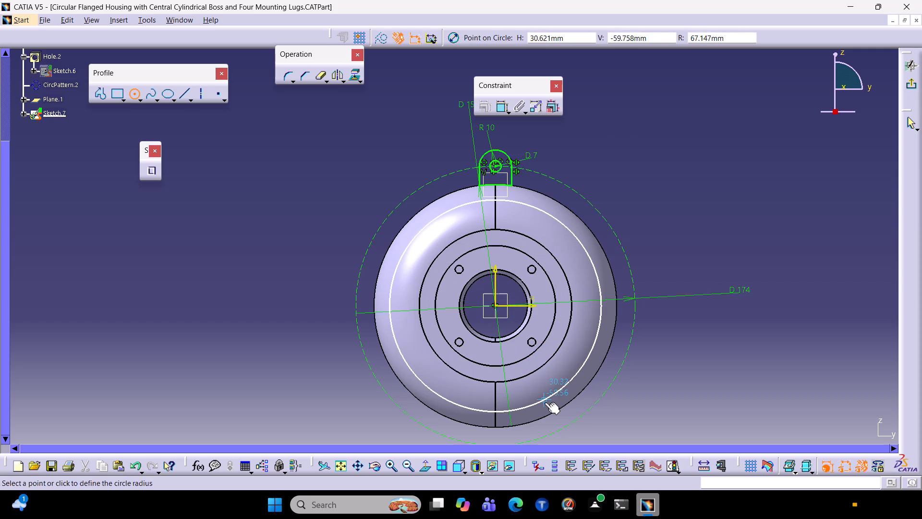
left_click(545, 402)
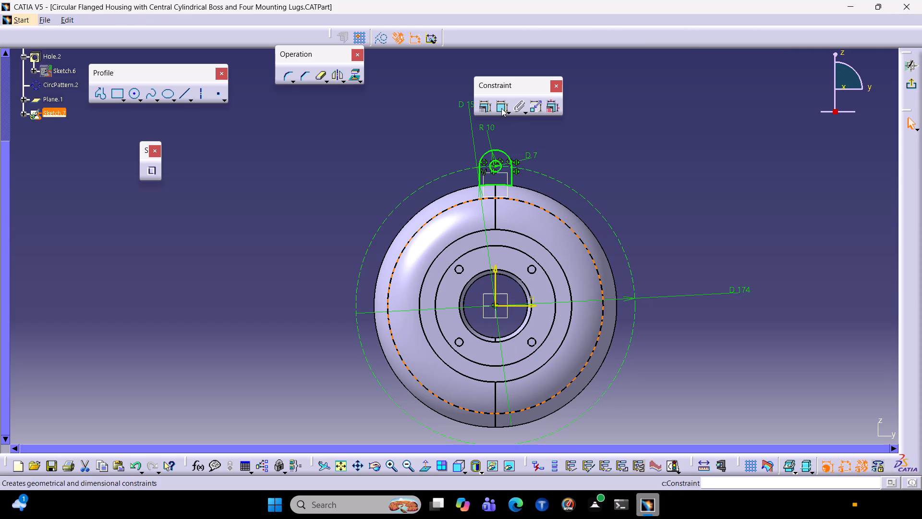
left_click(501, 109)
left_click(643, 216)
double_click(647, 211)
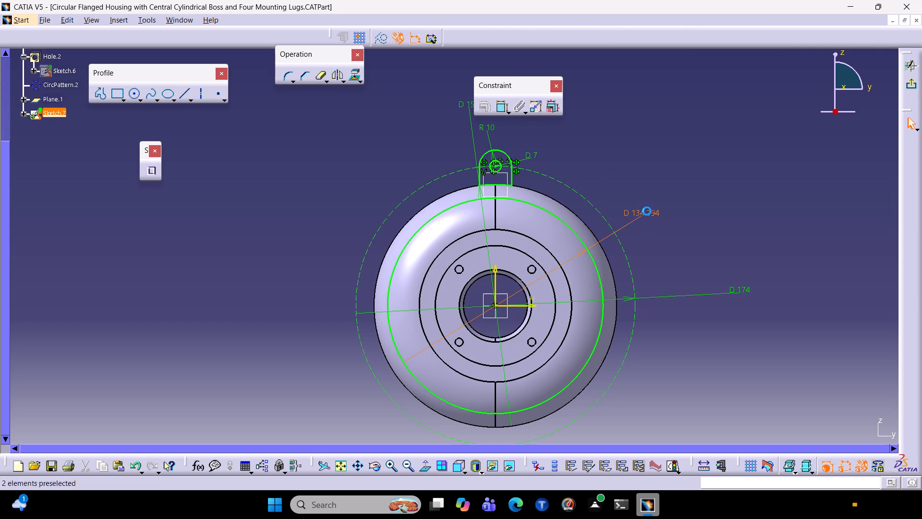
type("146")
key("Return")
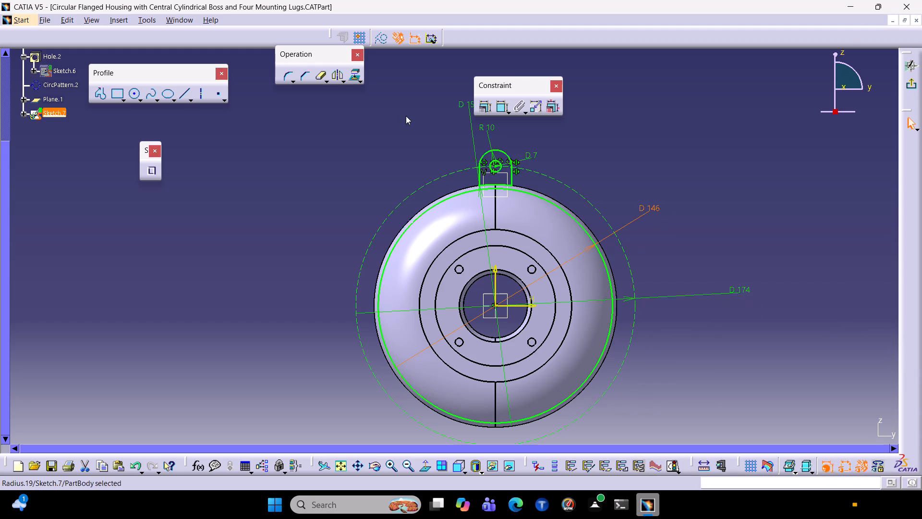
Examine from several angles how the 146 mm circle sits against the housing's rounded surface and the lug profile.
middle_click_drag(656, 222, 737, 192, "ctrl")
middle_click_drag(722, 162, 715, 203)
middle_click_drag(735, 260, 484, 257)
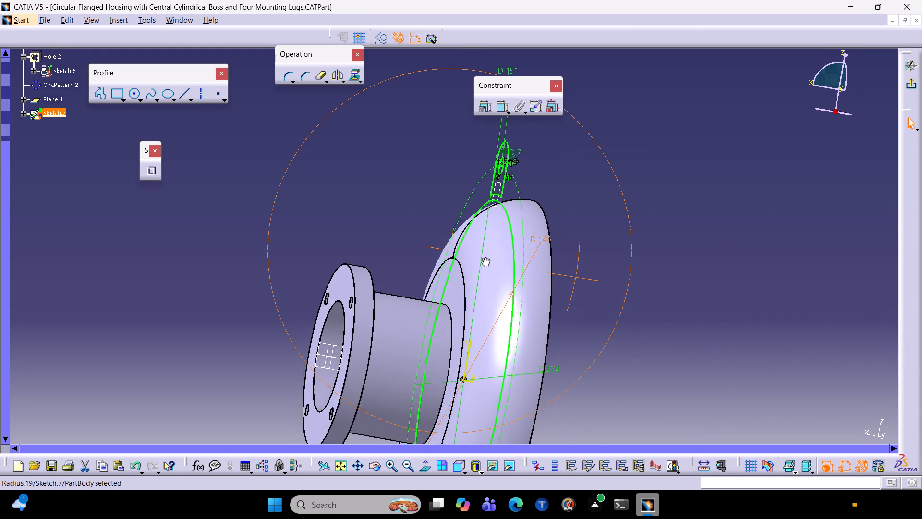
middle_click_drag(484, 257, 646, 243)
middle_click_drag(649, 210, 638, 241)
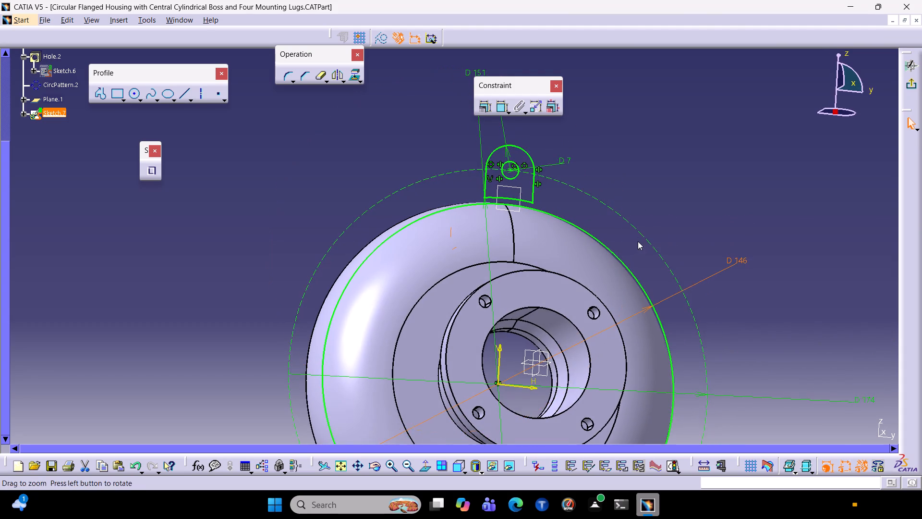
middle_click_drag(619, 223, 592, 235, "ctrl")
middle_click_drag(624, 228, 696, 195)
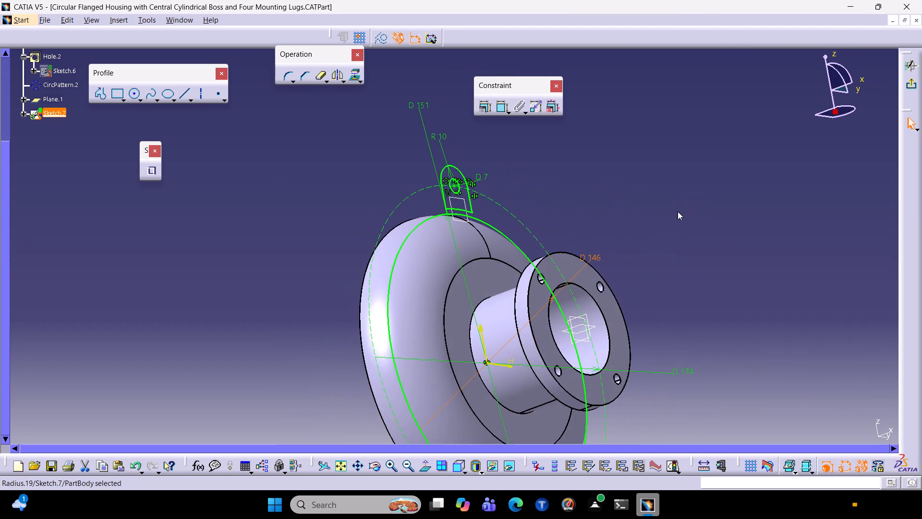
middle_click_drag(677, 213, 496, 255)
middle_click_drag(639, 190, 672, 178)
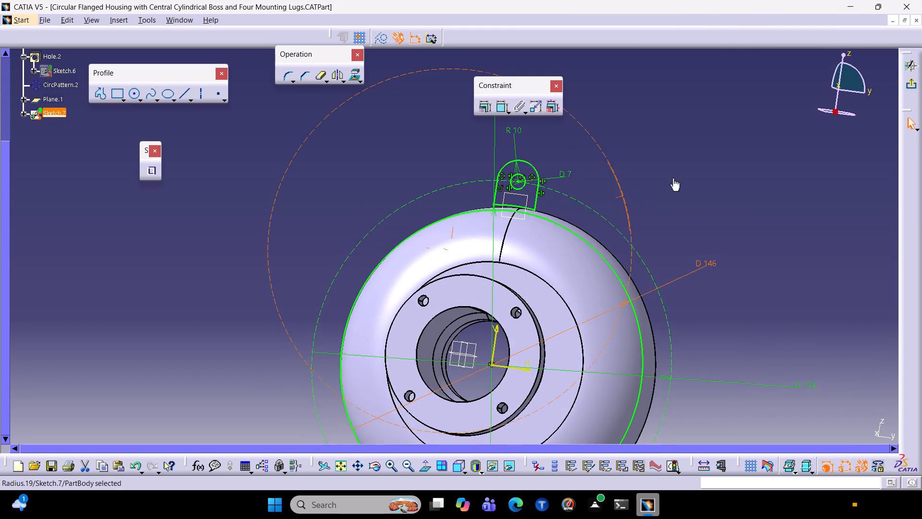
Delete the 151 mm arc that closes the base of the lug profile.
middle_click_drag(672, 178, 759, 124)
middle_click_drag(683, 185, 796, 128)
middle_click_drag(651, 185, 722, 154, "ctrl")
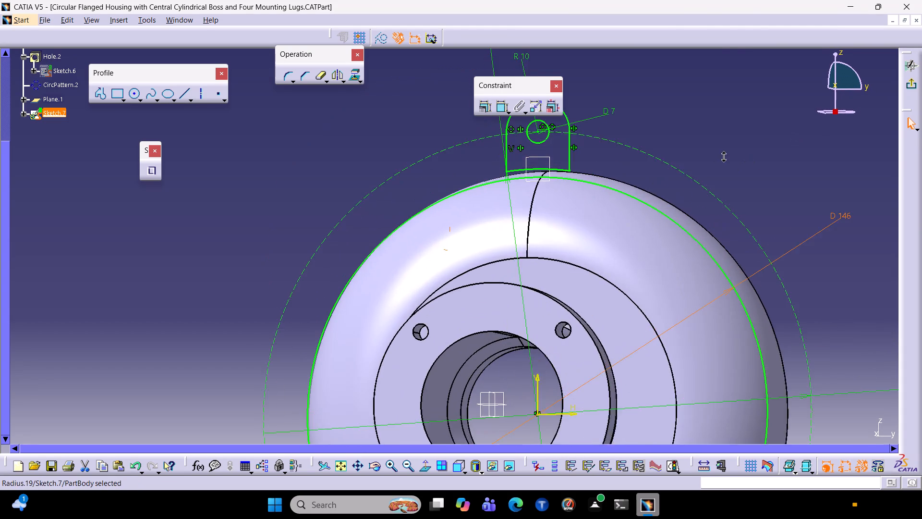
middle_click_drag(722, 154, 728, 151, "ctrl")
middle_click_drag(575, 235, 581, 309)
left_click(567, 238)
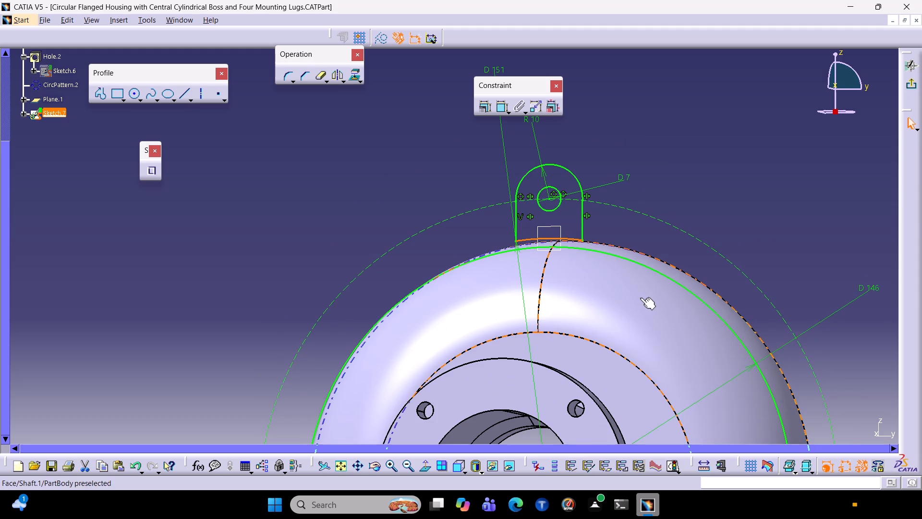
key("Delete")
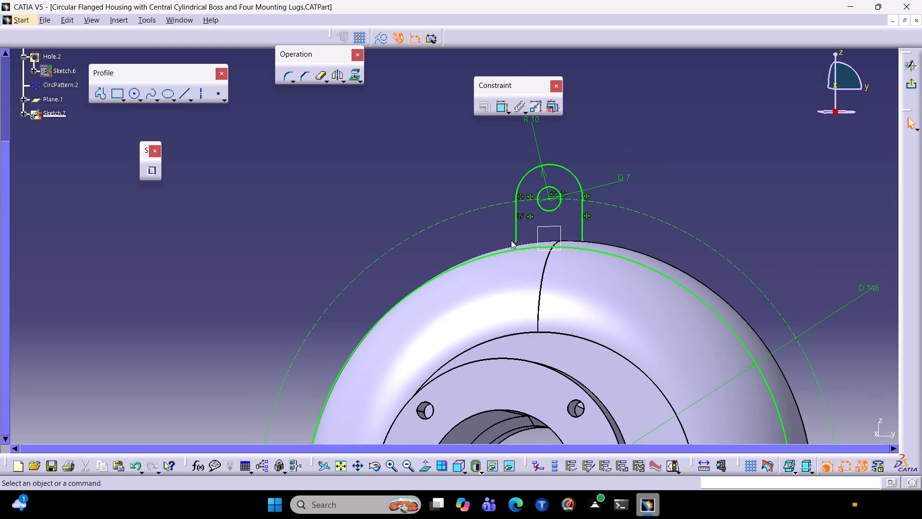
Constrain the lower endpoints of both lug side lines to be coincident with the 146 mm circle.
left_click(515, 242)
left_click(512, 251, "ctrl")
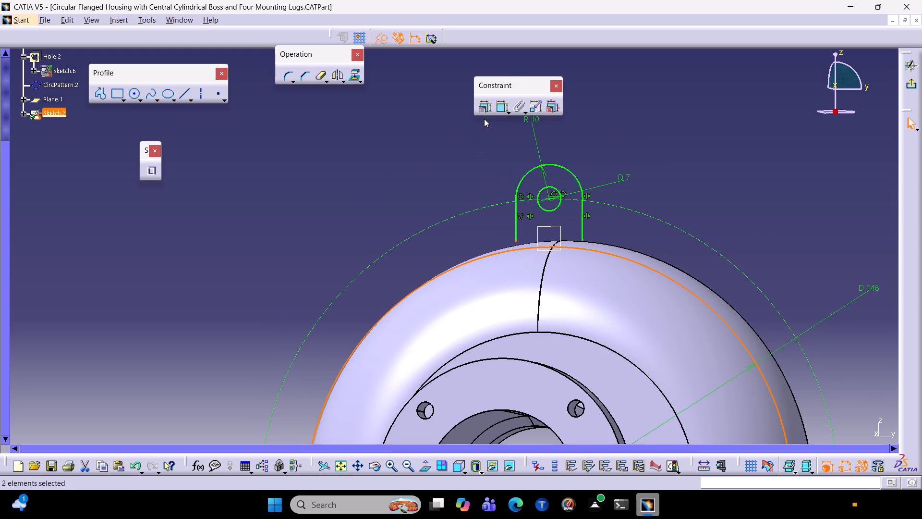
left_click(486, 110)
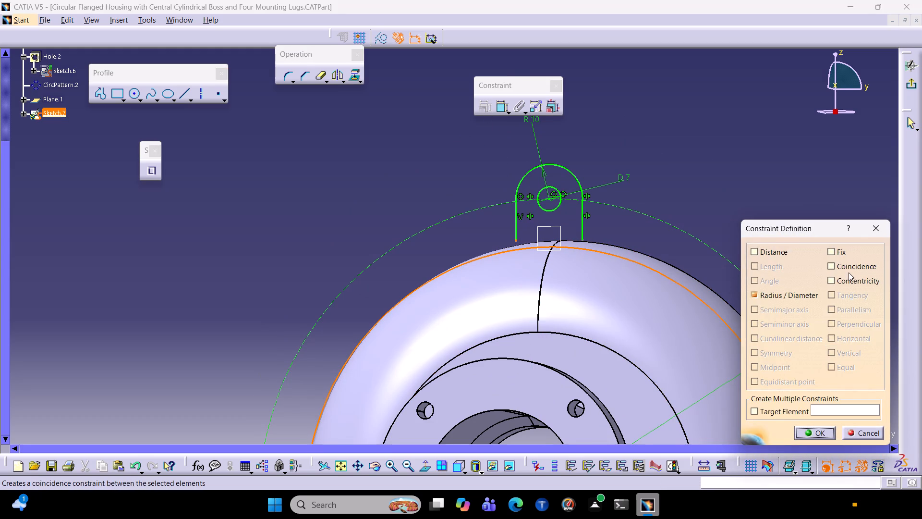
left_click(848, 266)
left_click(812, 433)
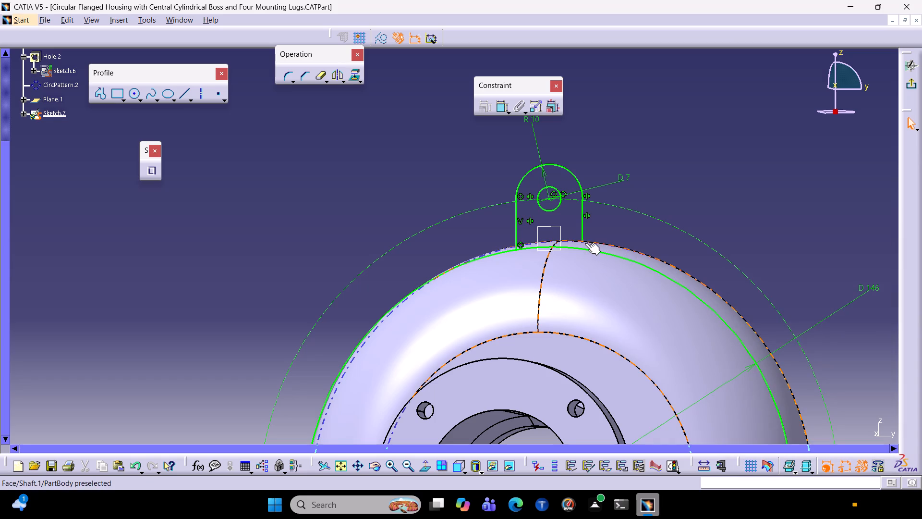
left_click(582, 238)
left_click(578, 250, "ctrl")
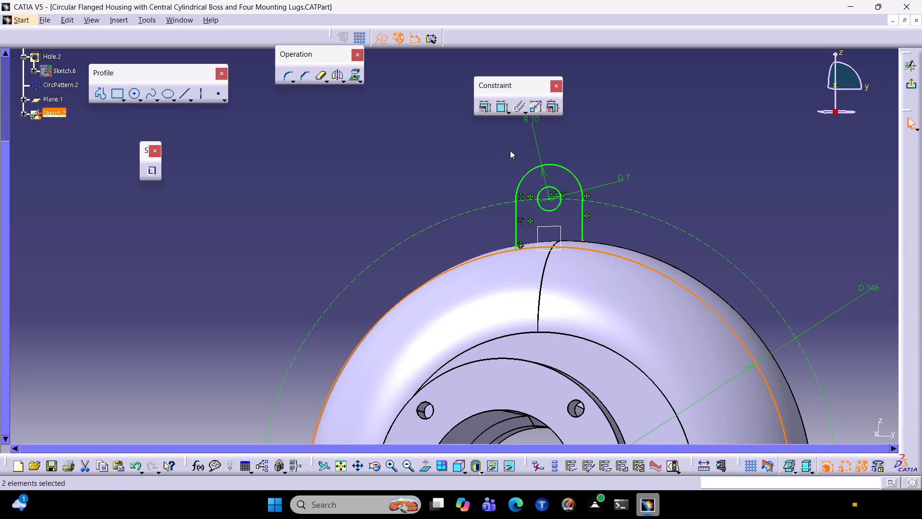
left_click(489, 111)
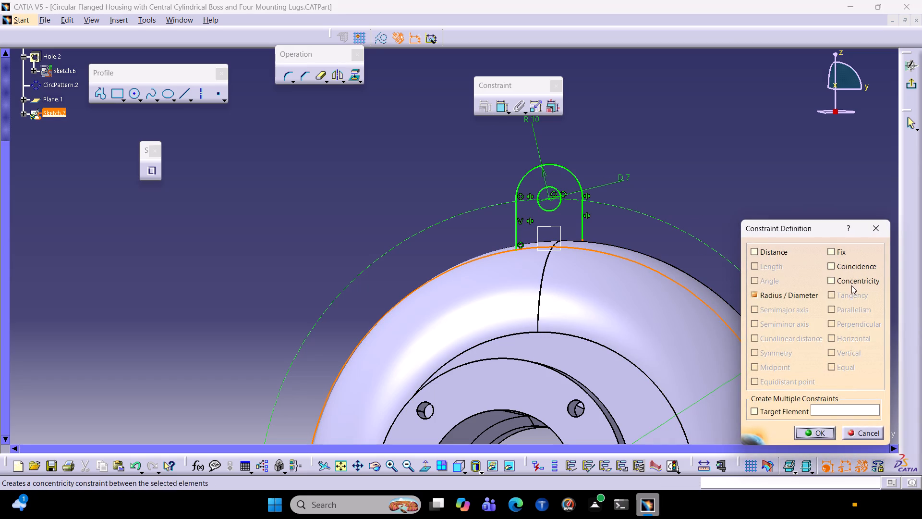
left_click(846, 265)
left_click(828, 436)
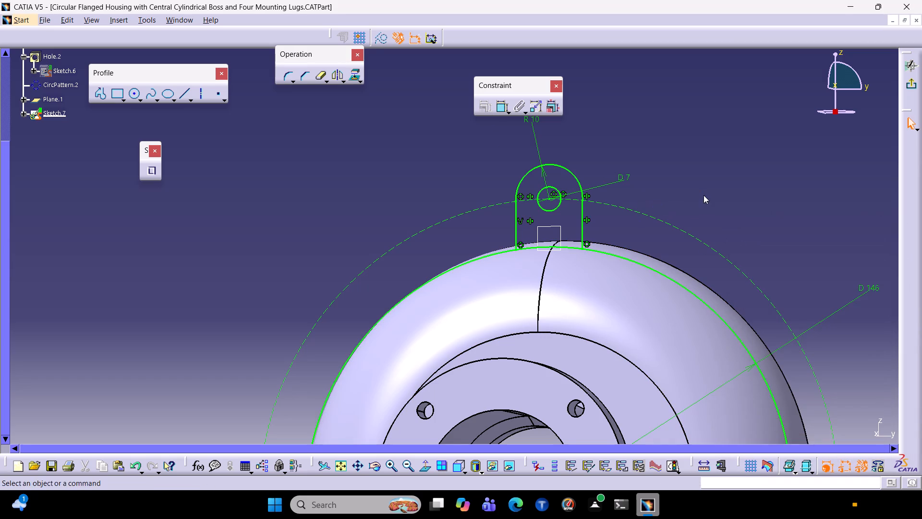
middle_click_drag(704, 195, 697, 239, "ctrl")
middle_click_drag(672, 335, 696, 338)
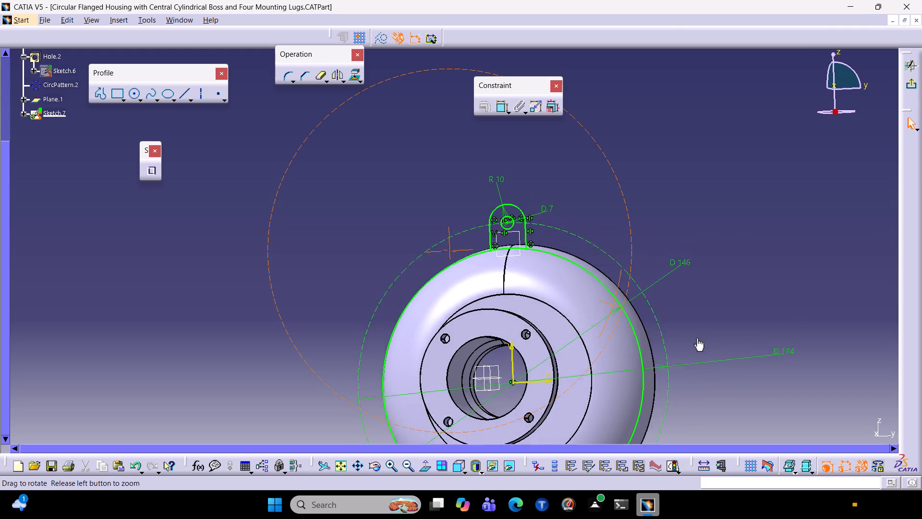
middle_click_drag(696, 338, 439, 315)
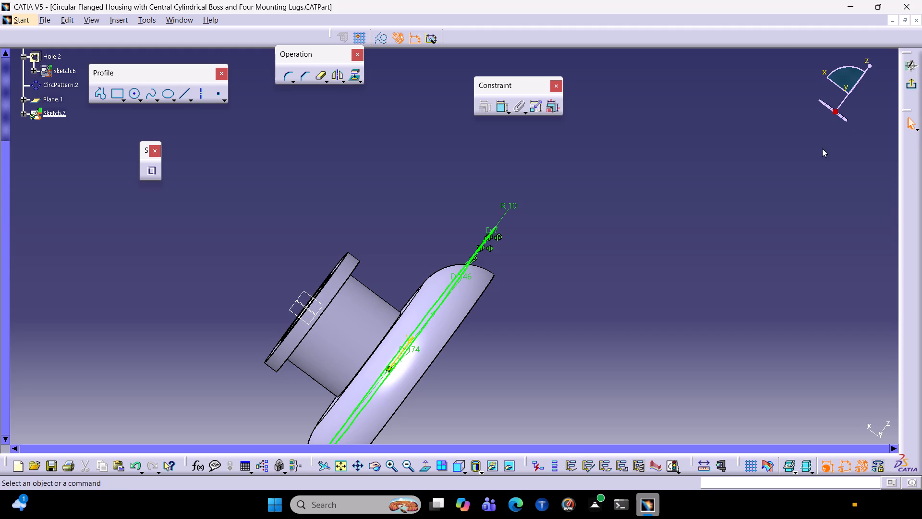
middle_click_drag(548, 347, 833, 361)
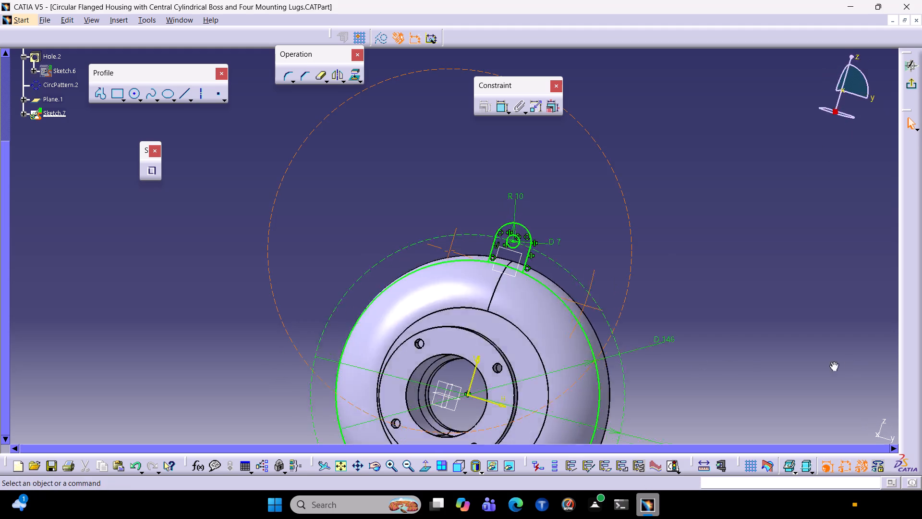
Delete the 146 mm circle from the lug sketch.
middle_click_drag(833, 361, 750, 302)
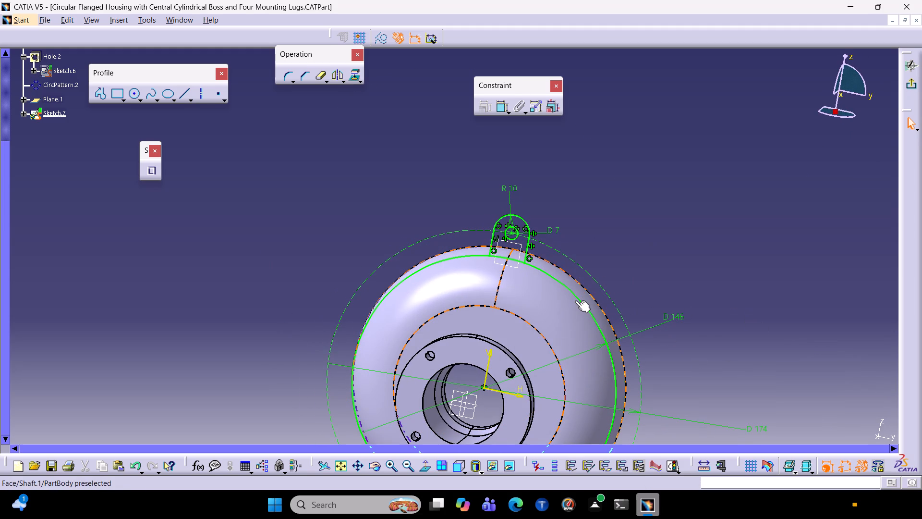
left_click(578, 298)
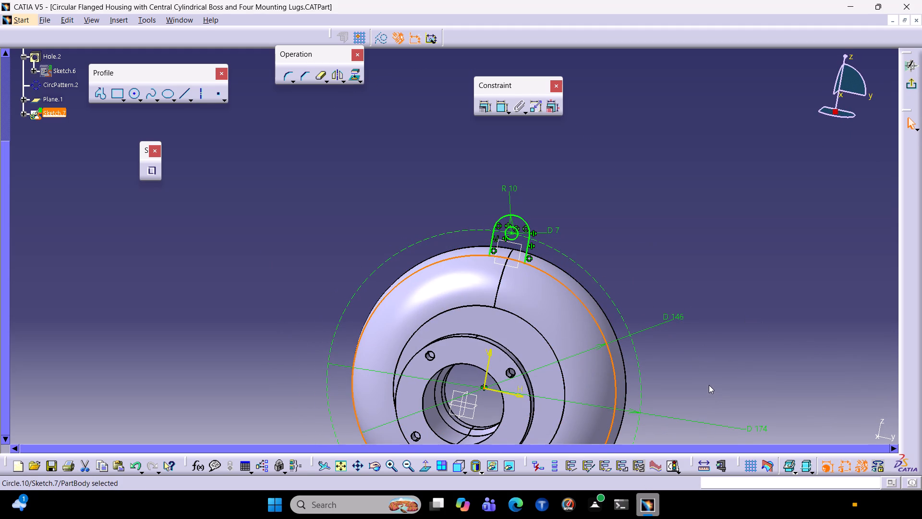
left_click(452, 466)
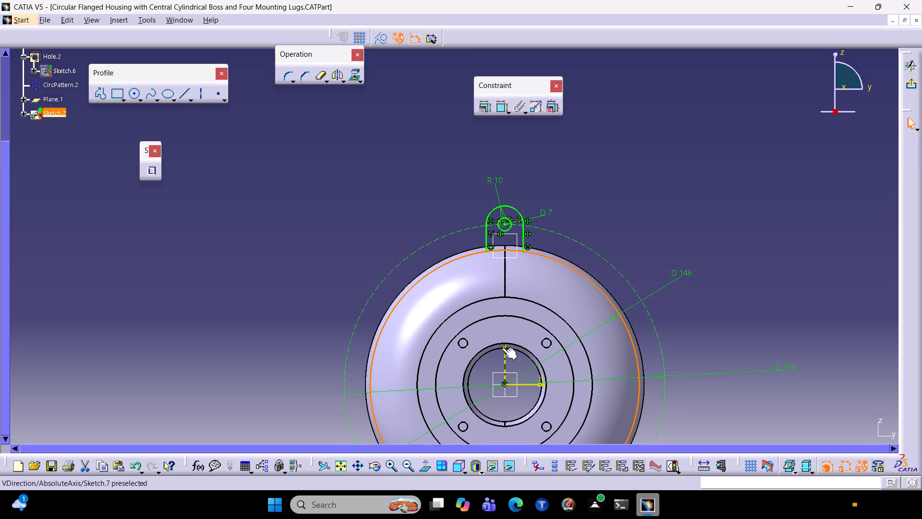
left_click(563, 260)
left_click(560, 262)
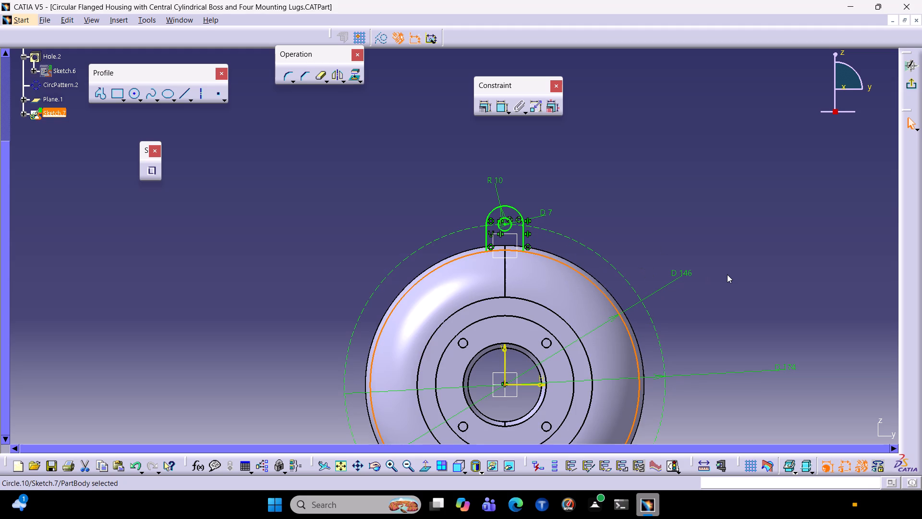
key("Delete")
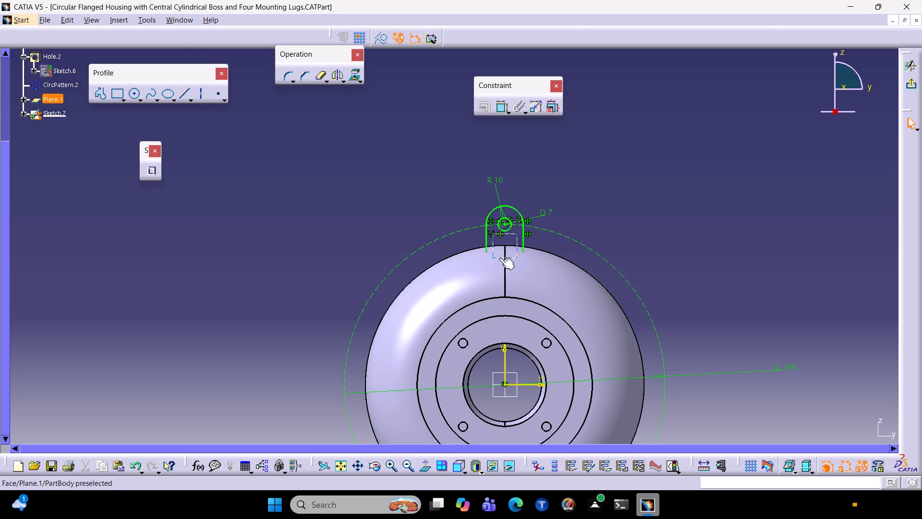
Project the housing's outermost circular edge into the lug sketch.
left_click(473, 247)
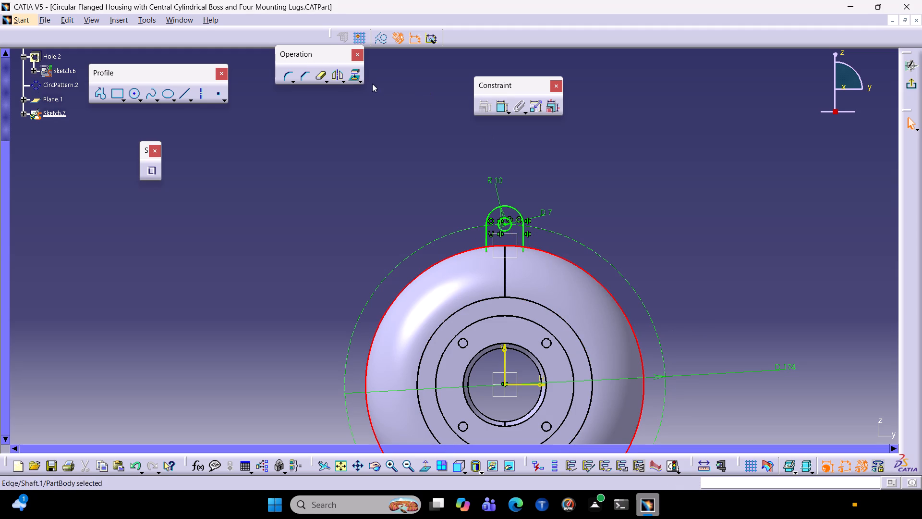
left_click(353, 79)
left_click(806, 433)
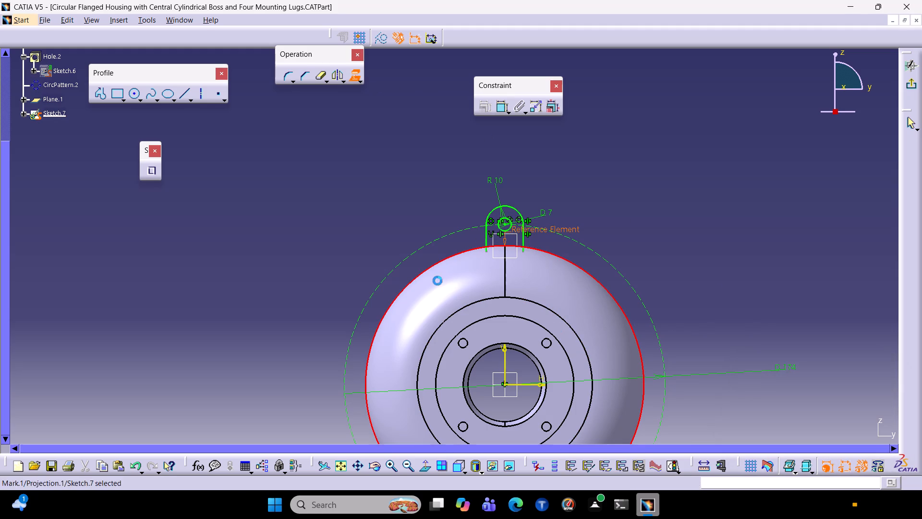
Constrain the lower endpoints of both lug side lines to be coincident with the projected housing circle.
left_click(486, 253)
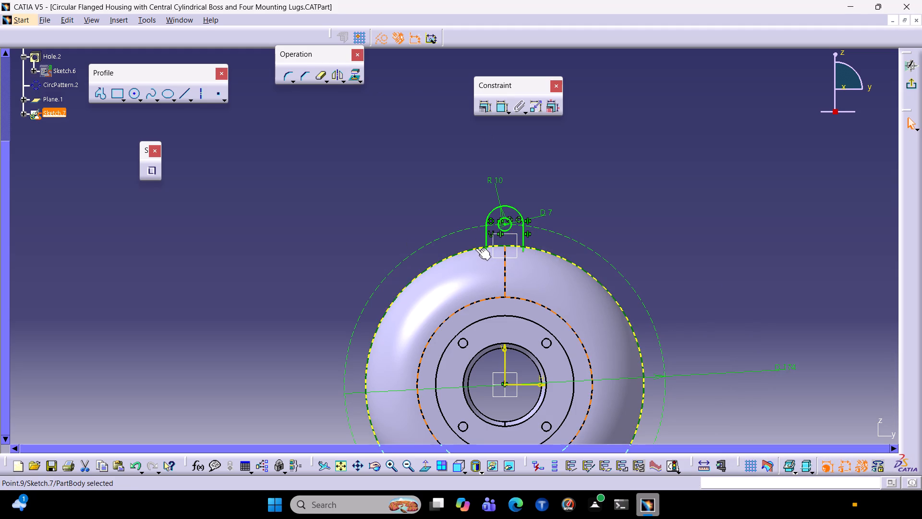
left_click(480, 247, "ctrl")
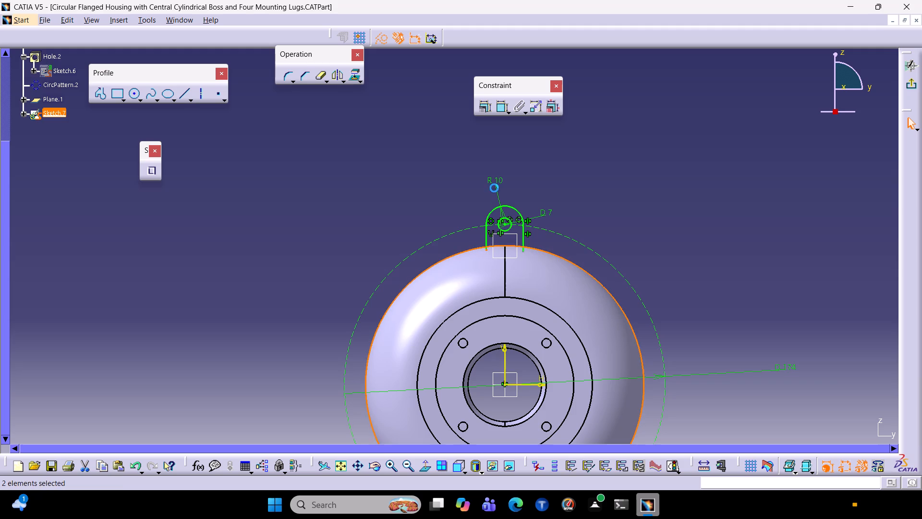
left_click(486, 109)
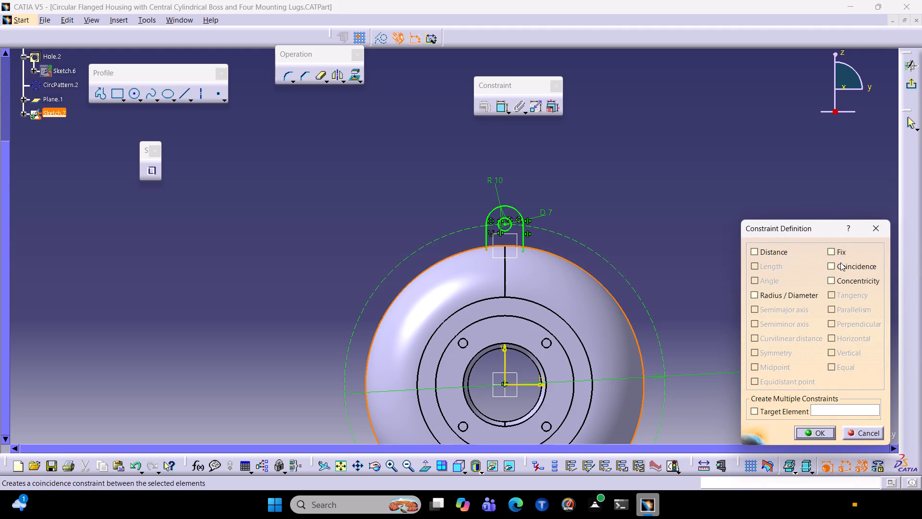
left_click(839, 267)
left_click(813, 431)
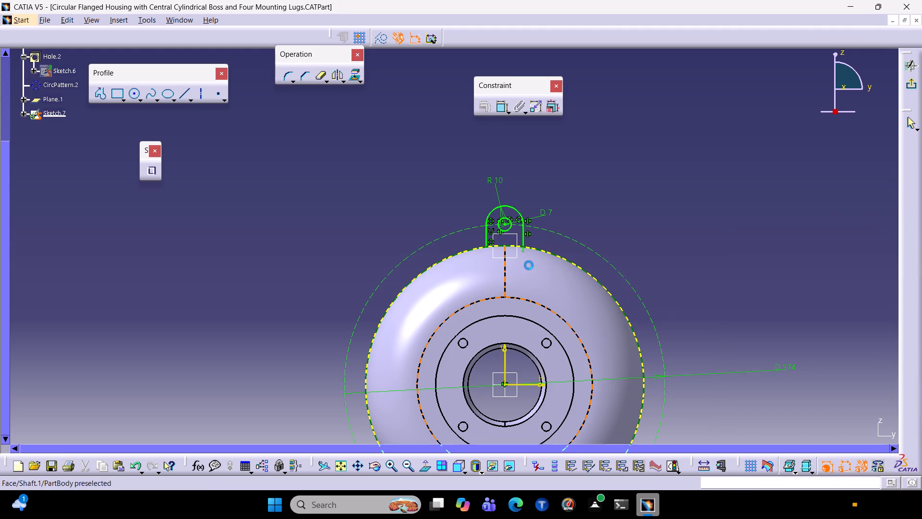
left_click(522, 250)
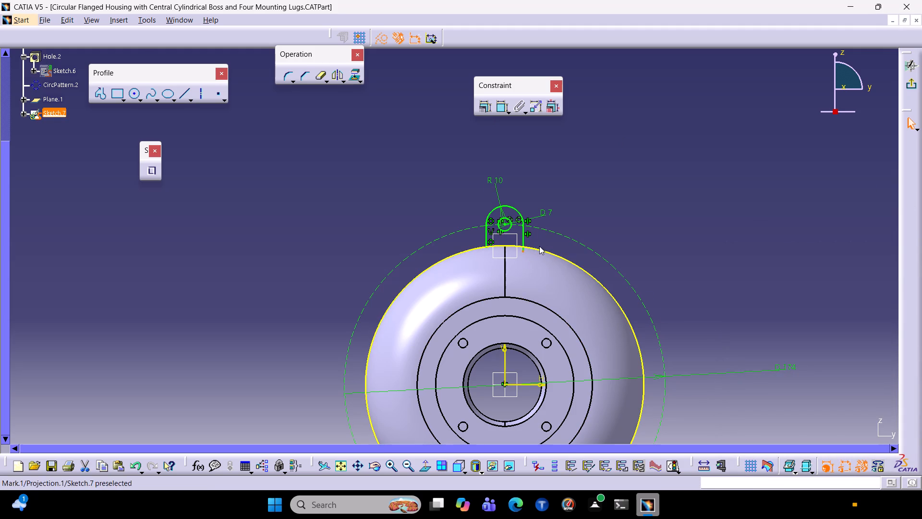
left_click(536, 250, "ctrl")
left_click(484, 111)
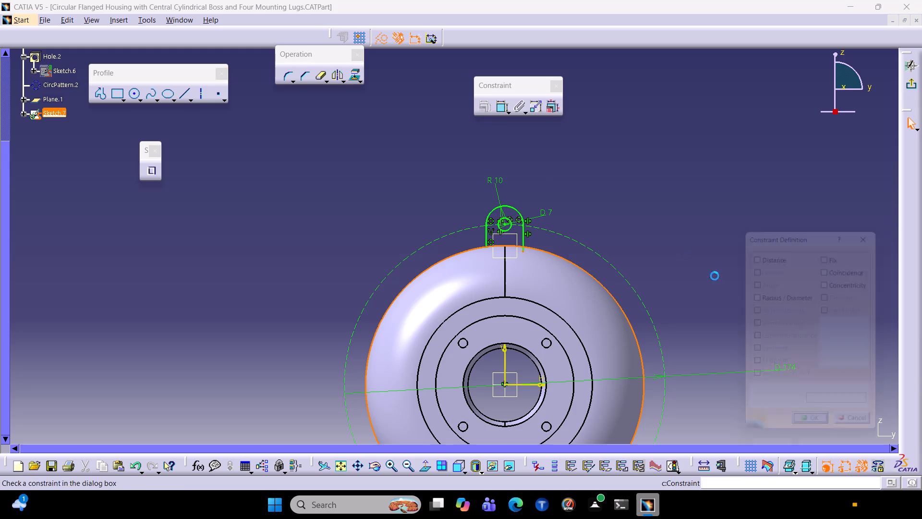
left_click(844, 266)
left_click(799, 433)
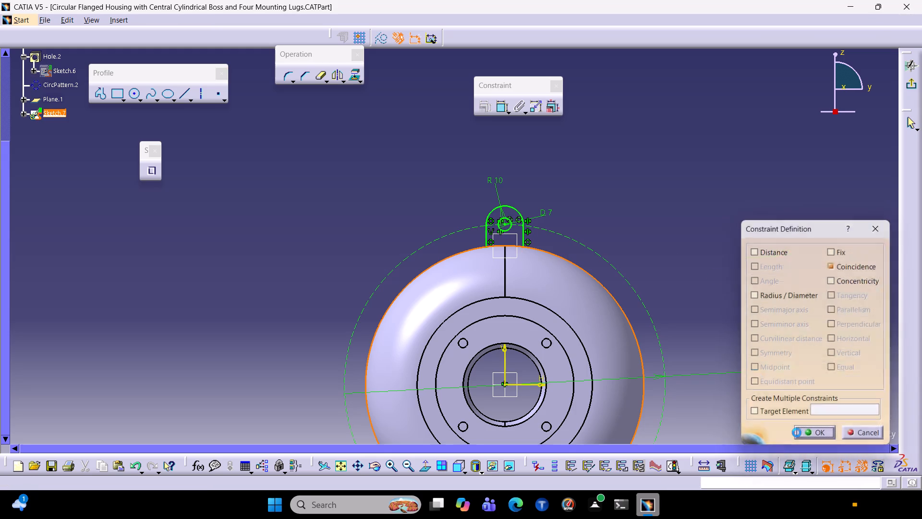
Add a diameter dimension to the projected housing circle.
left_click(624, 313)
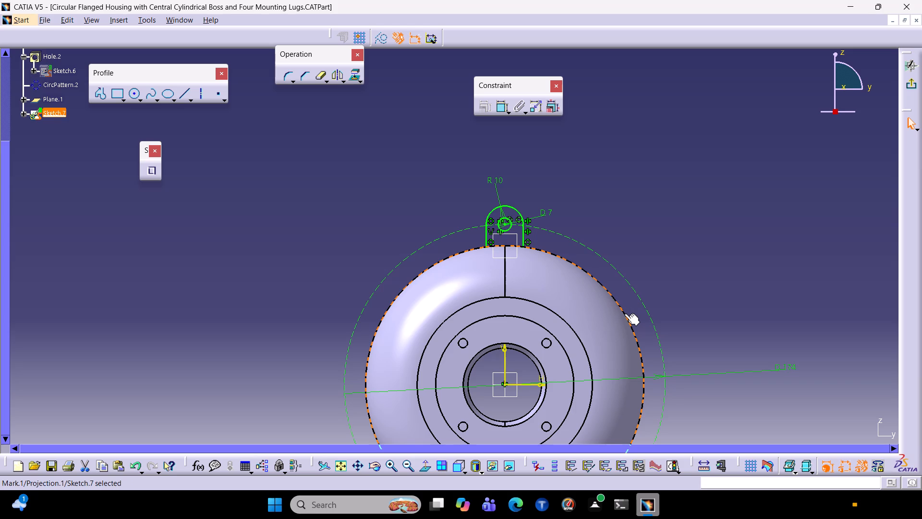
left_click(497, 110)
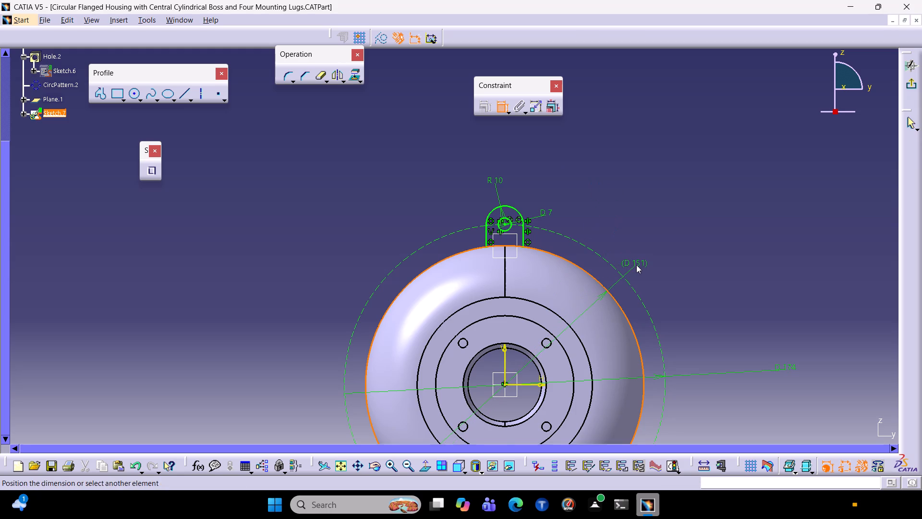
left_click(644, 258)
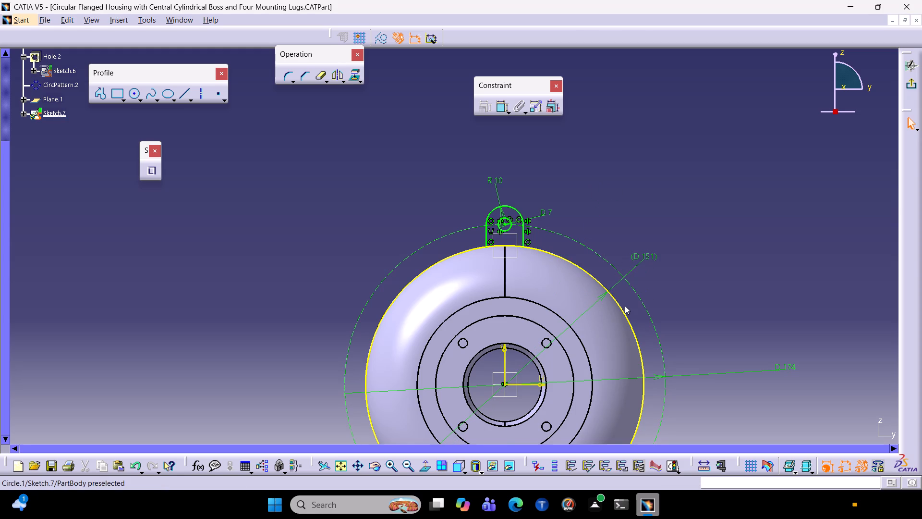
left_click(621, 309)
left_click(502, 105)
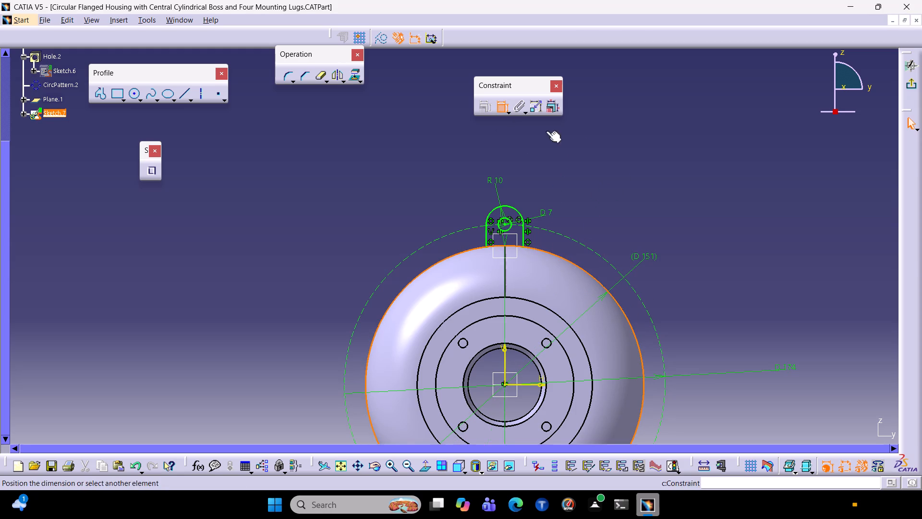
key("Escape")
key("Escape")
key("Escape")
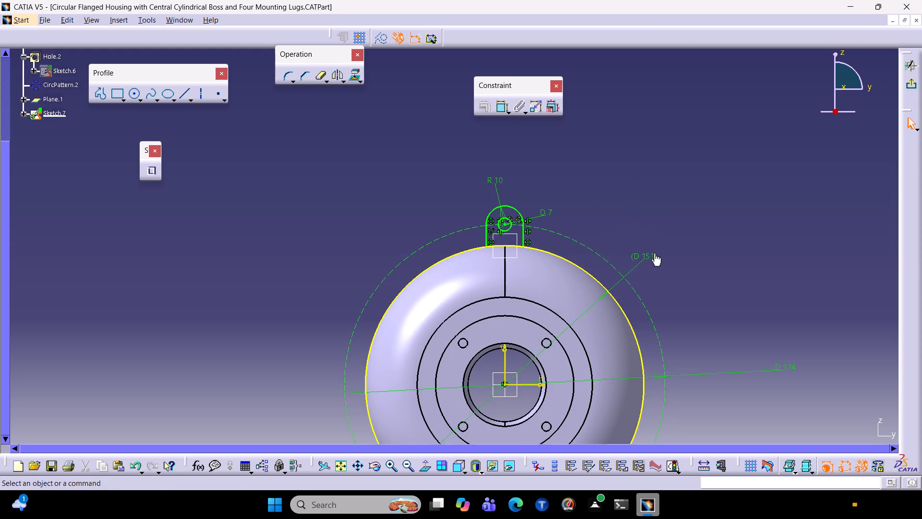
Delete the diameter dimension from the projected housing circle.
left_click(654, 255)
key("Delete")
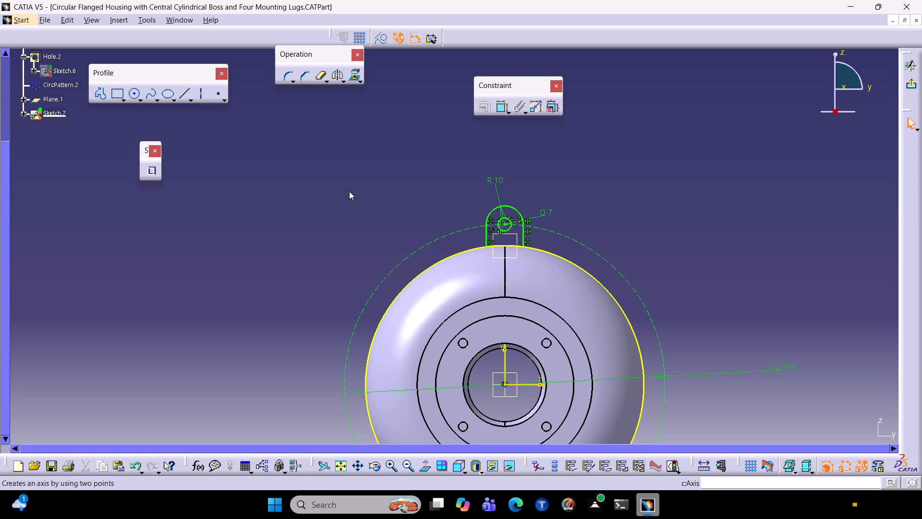
Trim the projected circle down to the arc between the lug's side lines and exit the sketch.
middle_click_drag(675, 324, 417, 344)
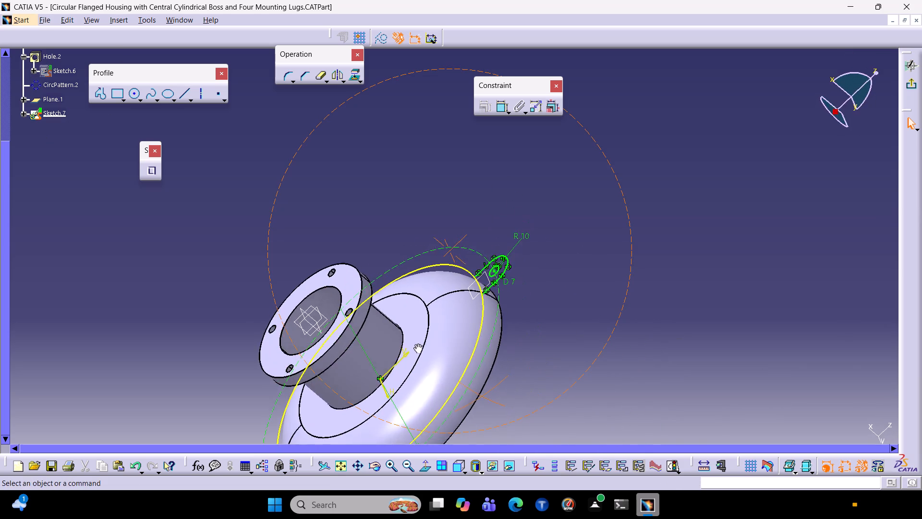
middle_click_drag(417, 344, 602, 312)
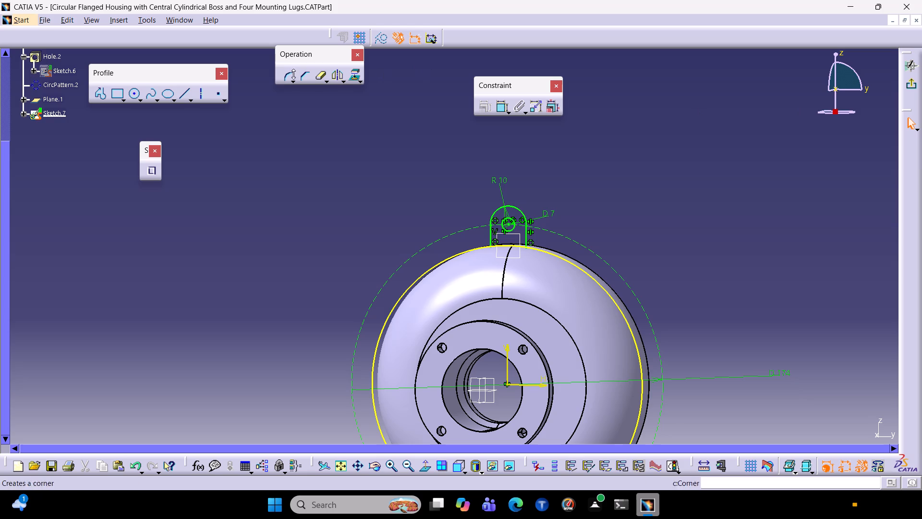
double_click(320, 77)
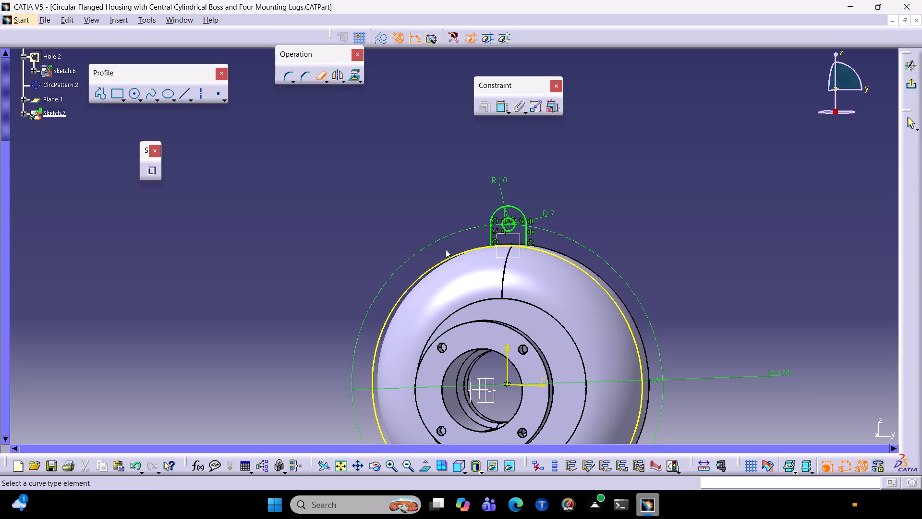
left_click(448, 260)
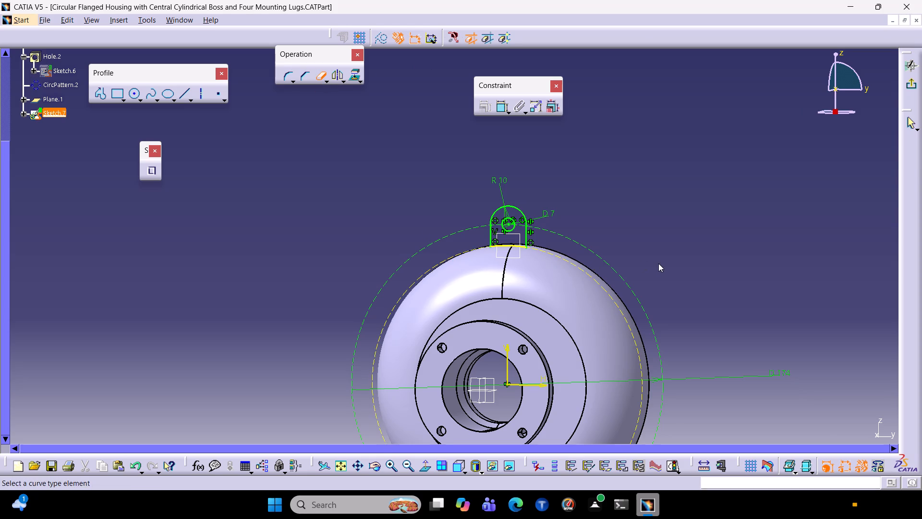
middle_click_drag(663, 264, 610, 281)
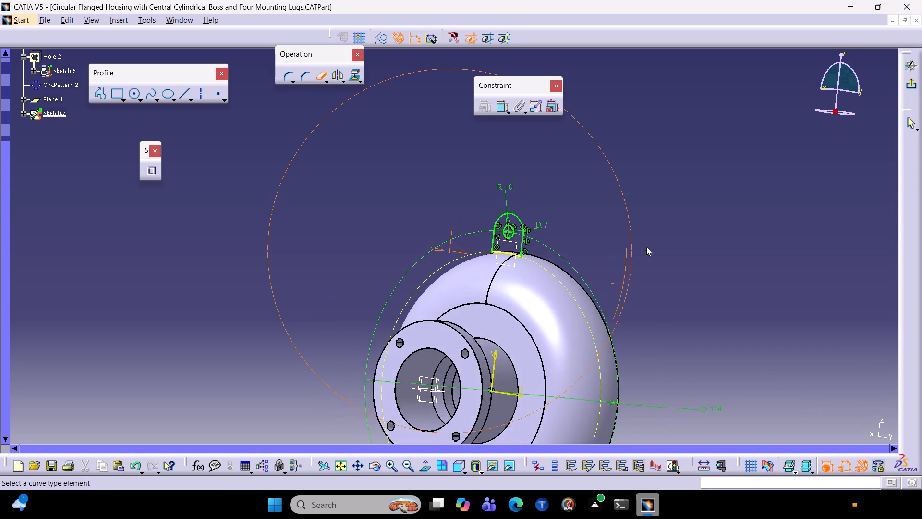
left_click(907, 84)
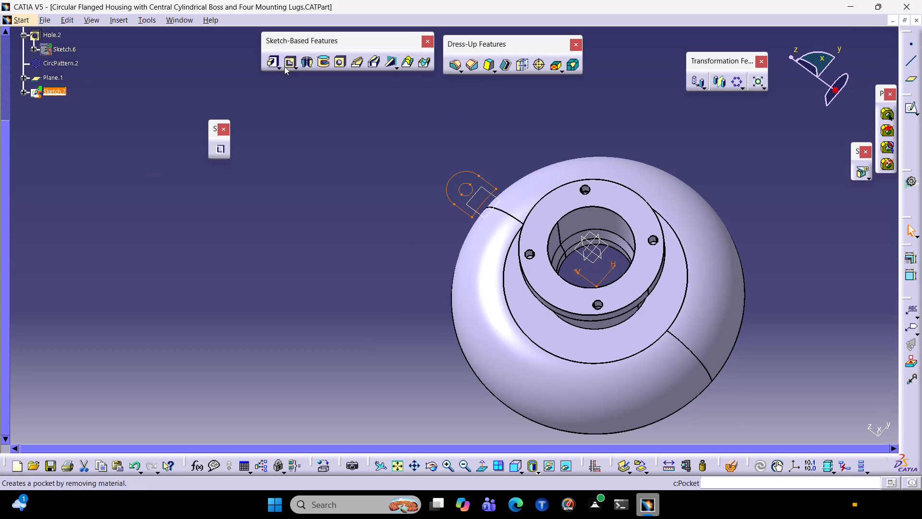
Create a pad from the lug profile, reverse its direction toward the housing's open rim, and preview it.
left_click(269, 64)
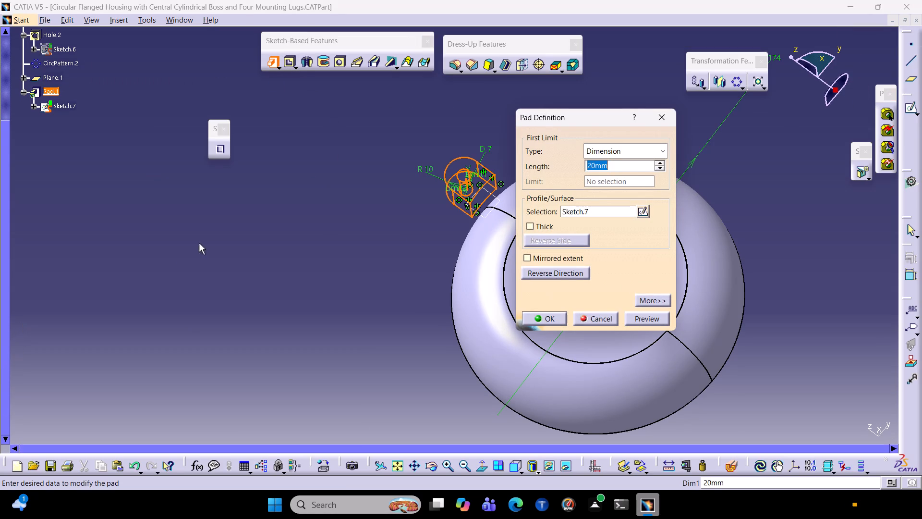
middle_click_drag(779, 296, 778, 308)
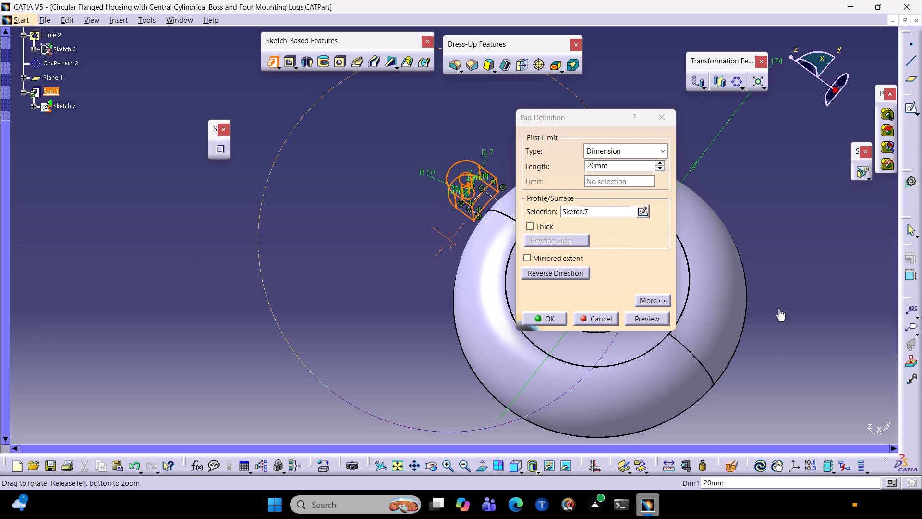
middle_click_drag(778, 308, 391, 306)
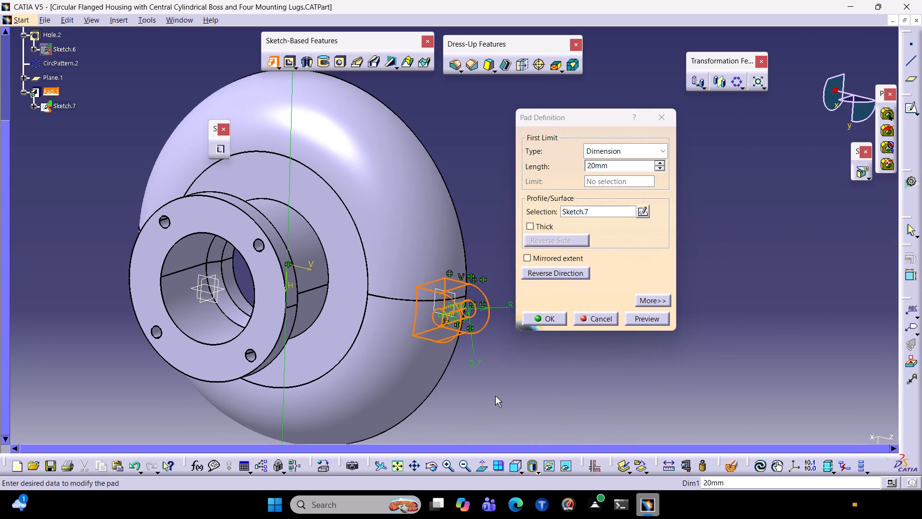
middle_click_drag(495, 396, 291, 171)
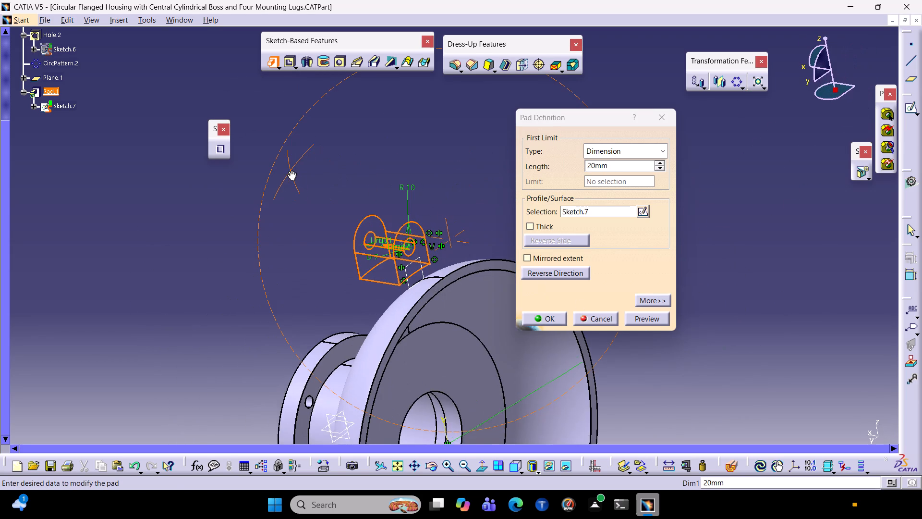
middle_click_drag(291, 171, 308, 203)
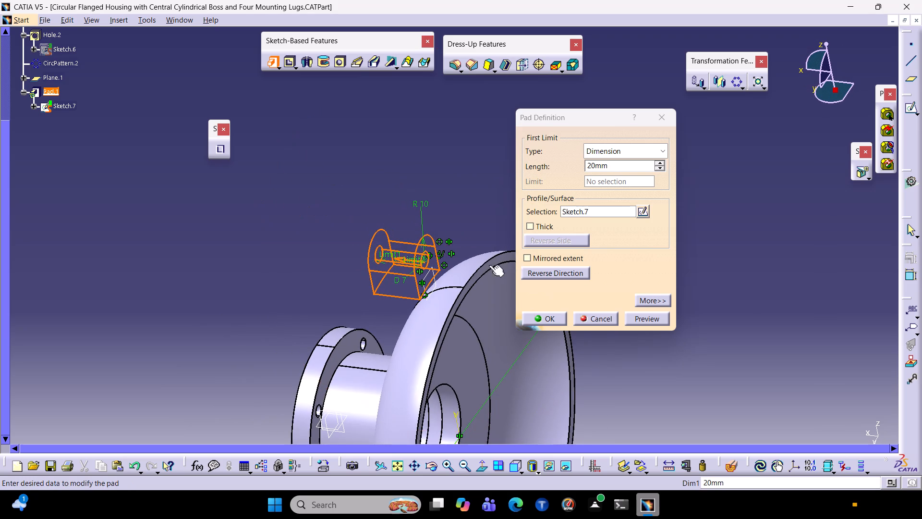
left_click(552, 275)
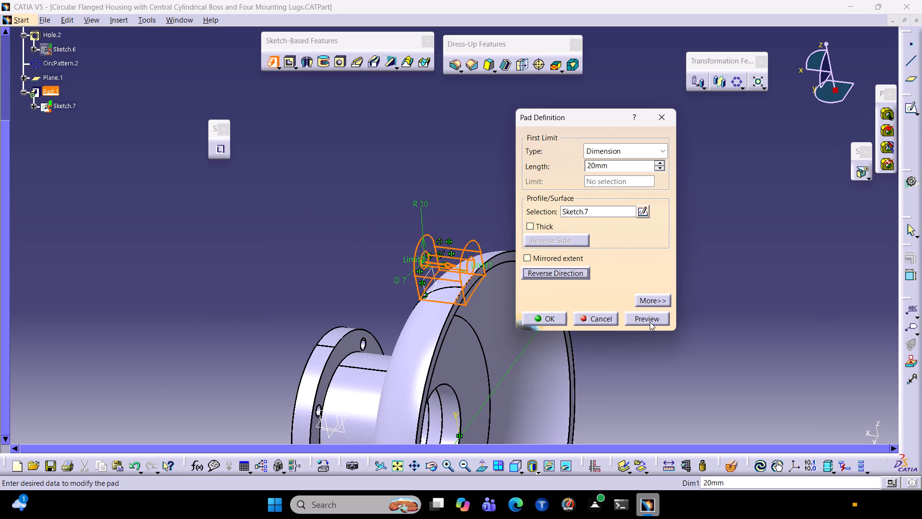
left_click(653, 320)
Set the lug pad's length to 15 mm.
middle_click_drag(476, 373, 586, 322)
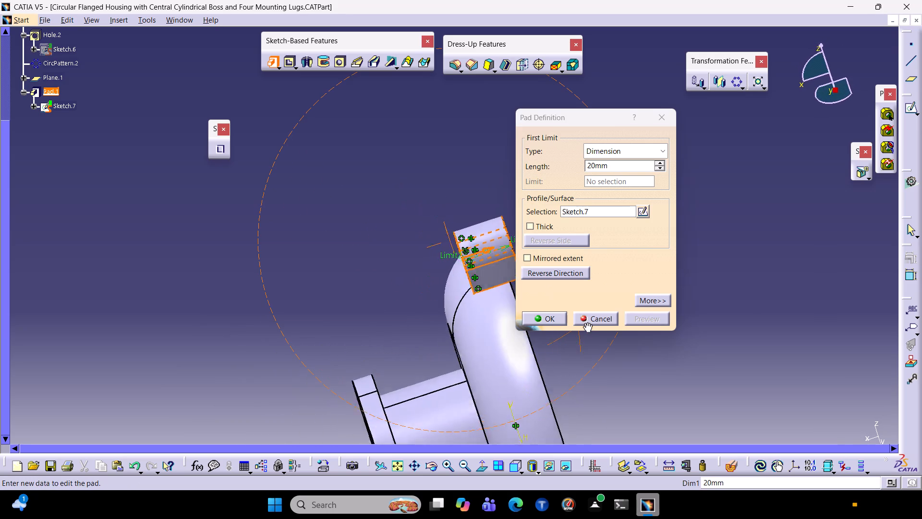
middle_click_drag(586, 322, 505, 339)
left_click_drag(613, 165, 450, 158)
type("15")
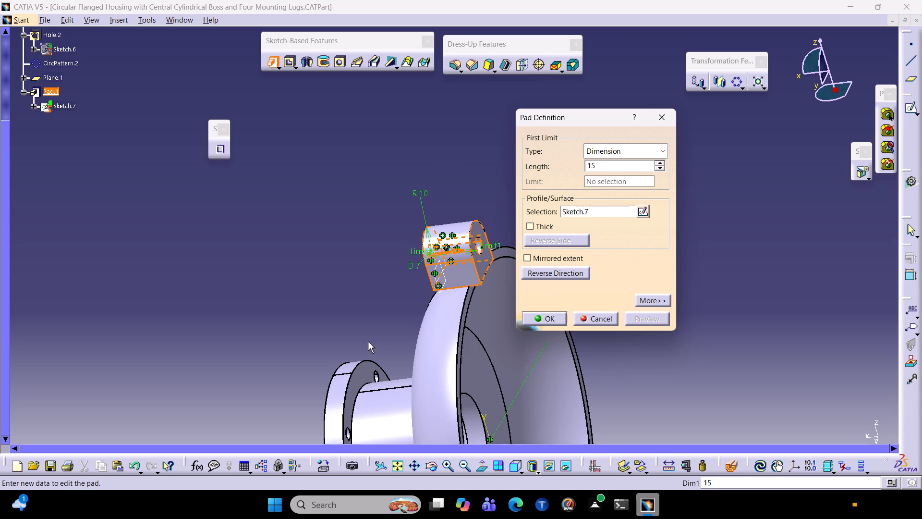
left_click(360, 298)
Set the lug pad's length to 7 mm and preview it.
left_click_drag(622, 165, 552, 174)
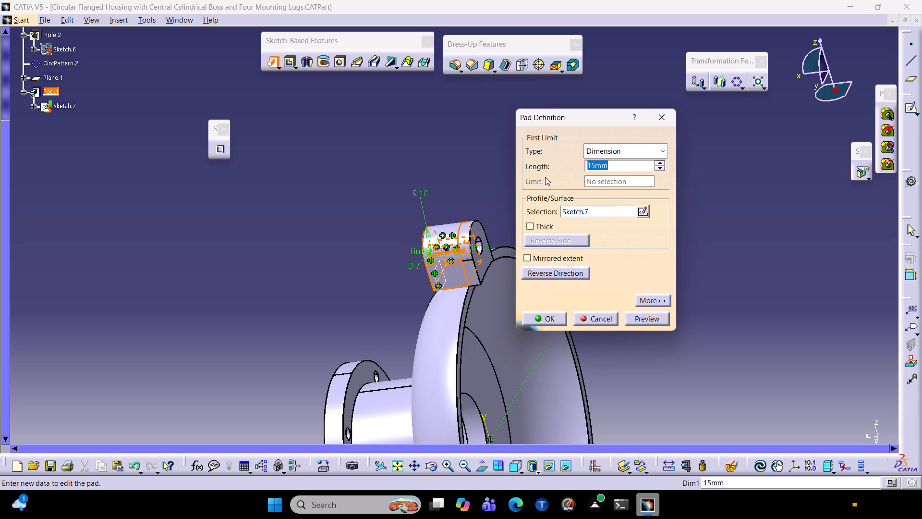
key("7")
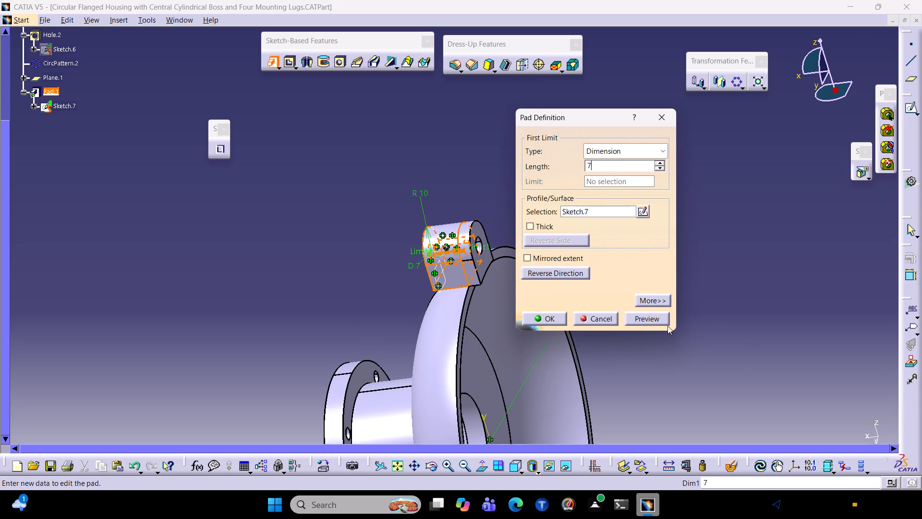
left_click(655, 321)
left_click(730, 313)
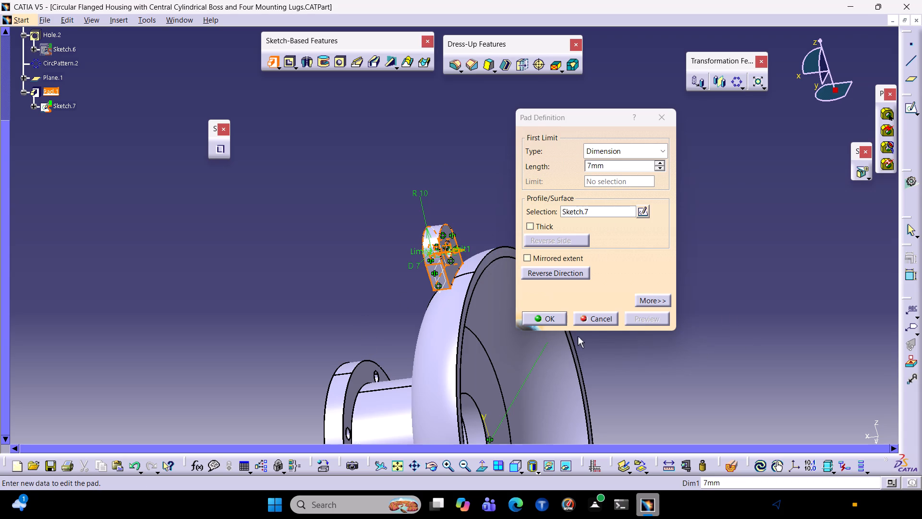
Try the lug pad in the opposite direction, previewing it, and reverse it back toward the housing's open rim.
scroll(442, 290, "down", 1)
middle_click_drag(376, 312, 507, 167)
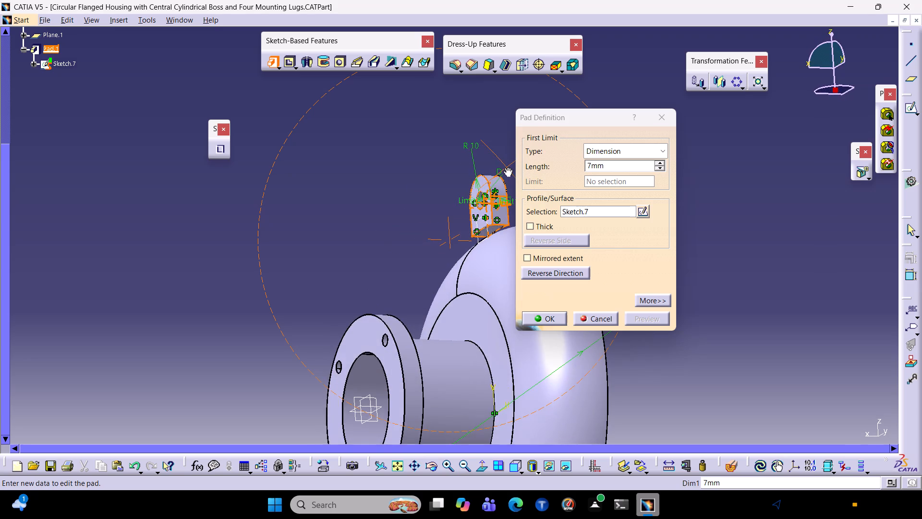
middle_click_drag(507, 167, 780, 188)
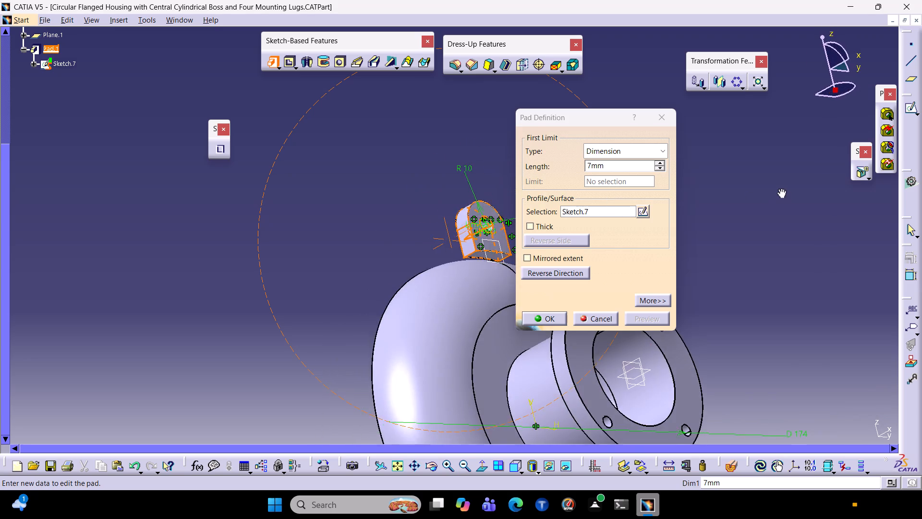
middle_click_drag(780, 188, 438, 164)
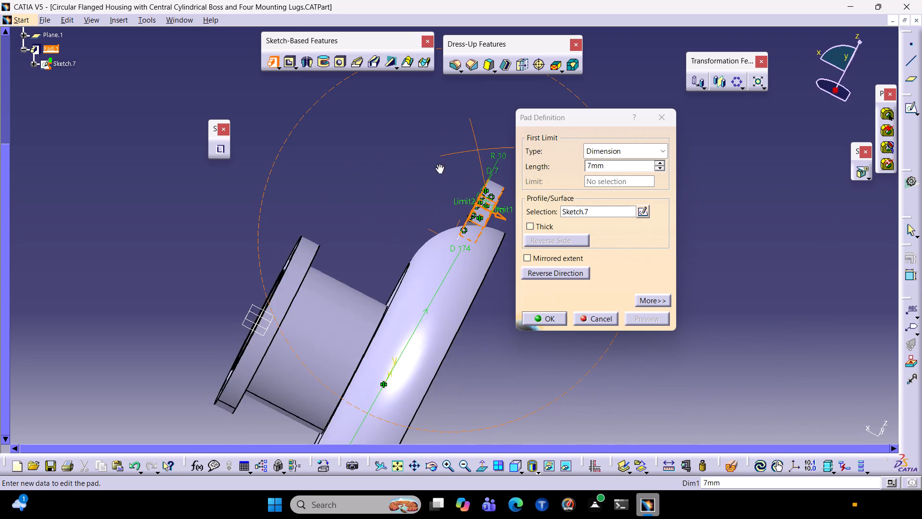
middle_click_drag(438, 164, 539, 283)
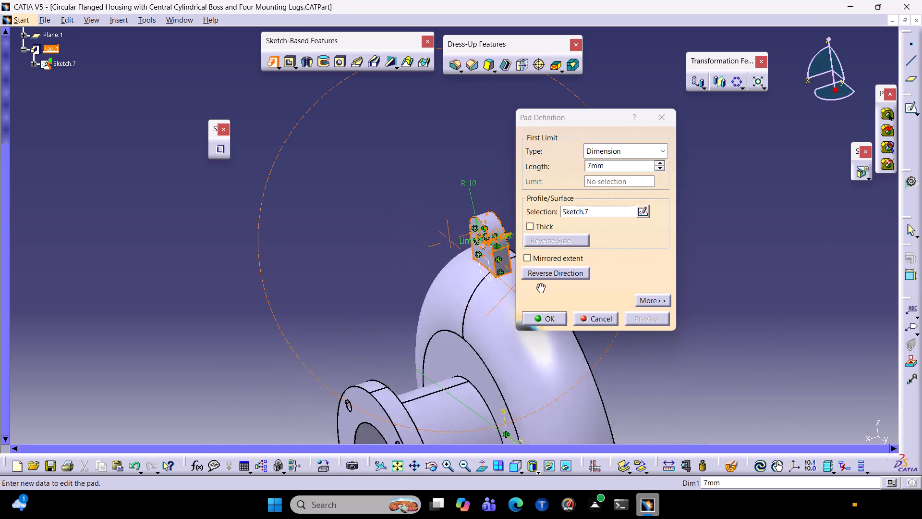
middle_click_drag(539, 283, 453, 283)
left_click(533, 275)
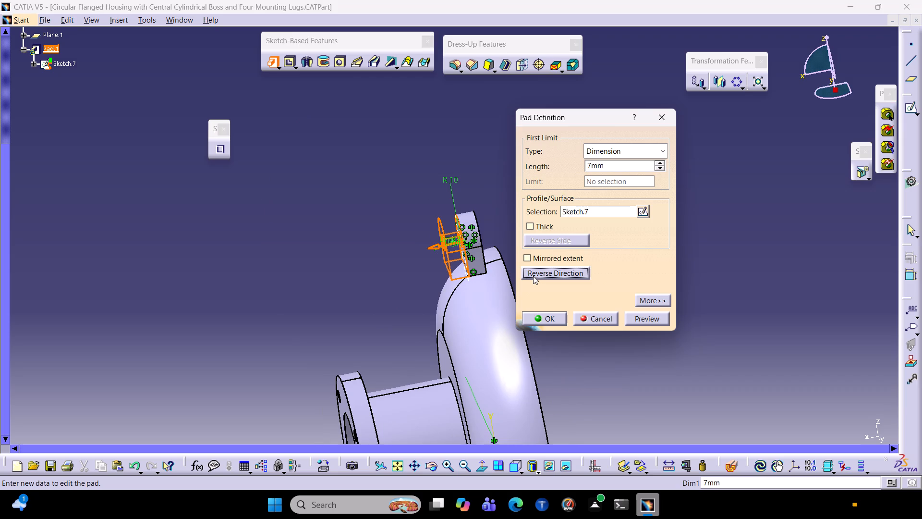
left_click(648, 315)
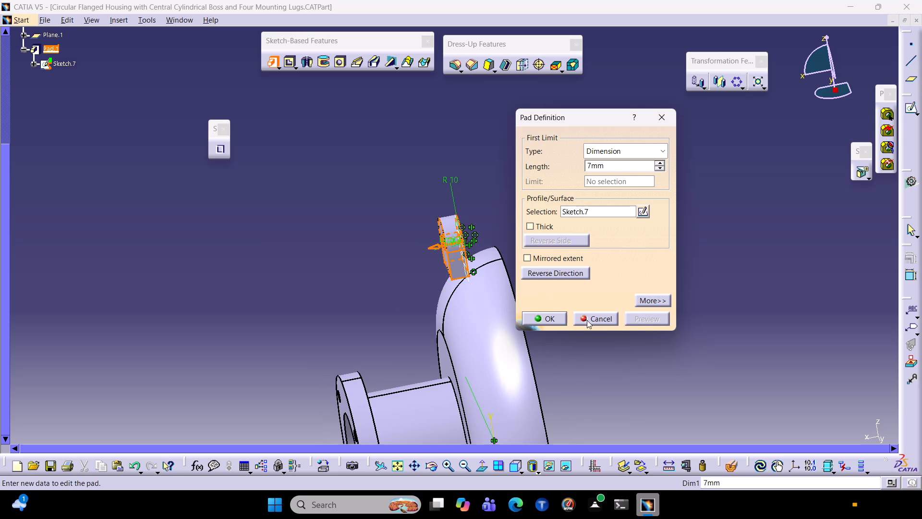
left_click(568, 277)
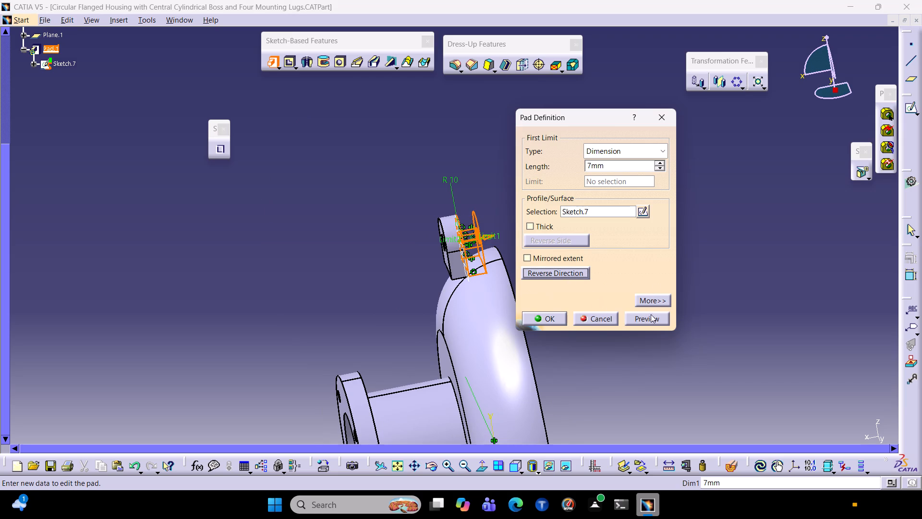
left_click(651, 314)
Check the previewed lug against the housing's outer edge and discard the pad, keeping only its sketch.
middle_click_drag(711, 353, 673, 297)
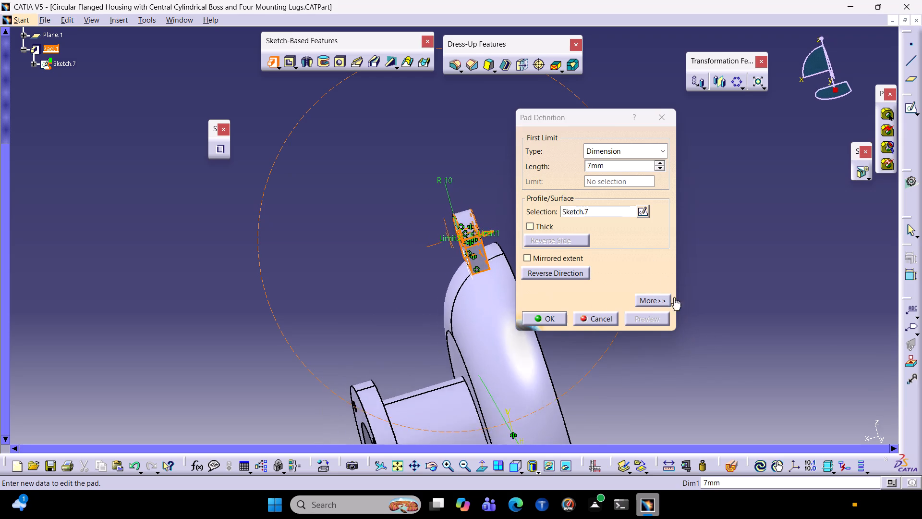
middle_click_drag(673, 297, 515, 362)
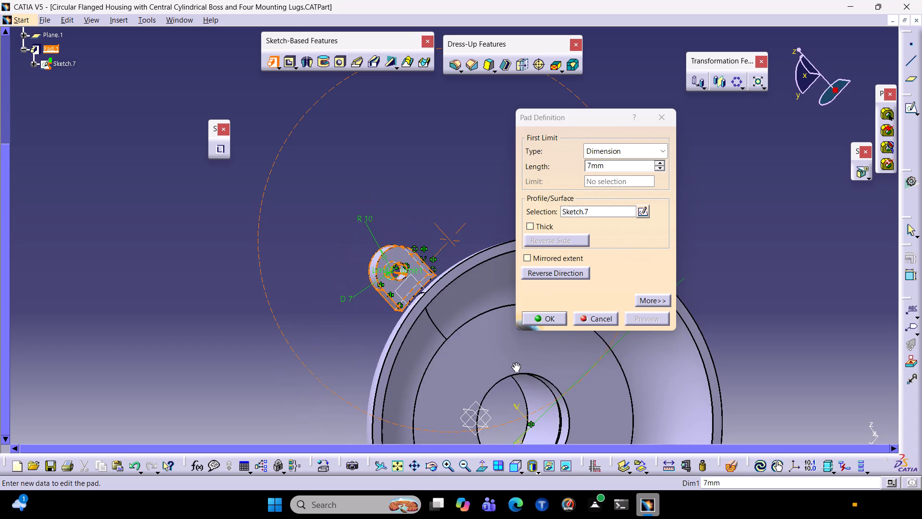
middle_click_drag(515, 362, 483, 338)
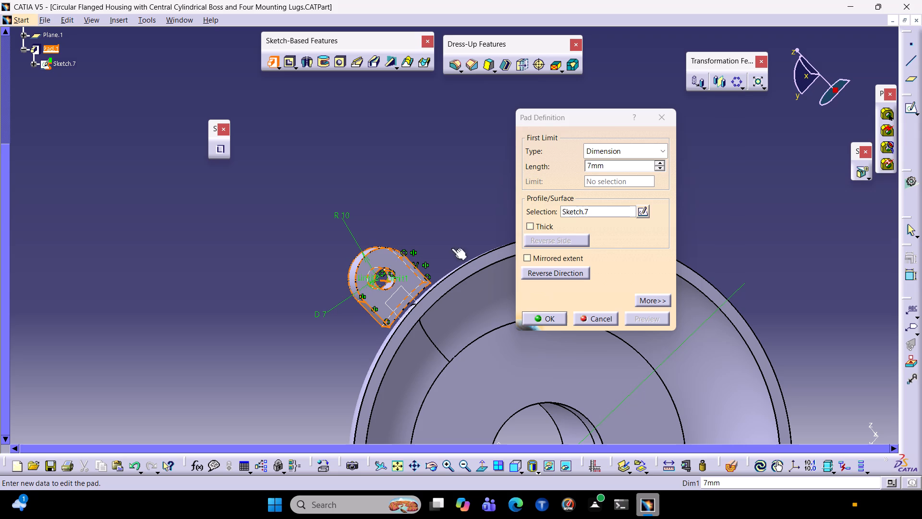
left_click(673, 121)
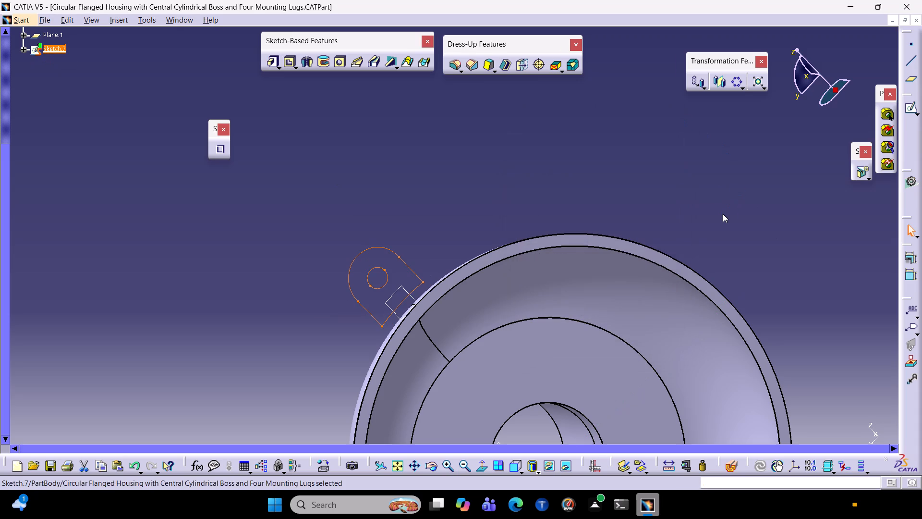
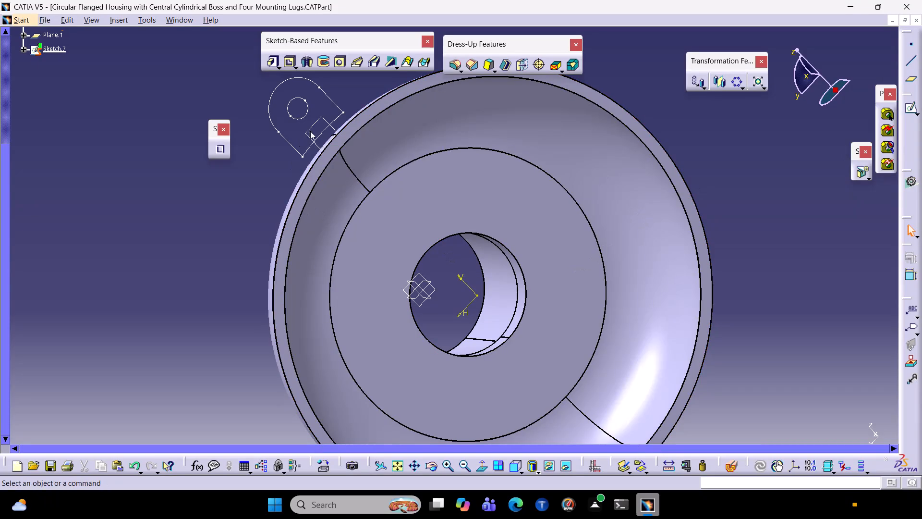
Open the mounting lug sketch for editing from a front view of the housing.
middle_click_drag(386, 87, 563, 301)
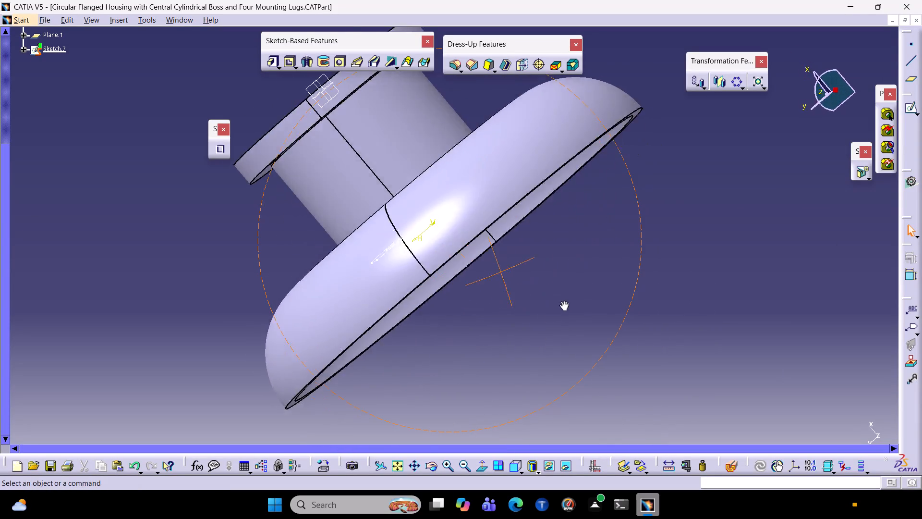
middle_click_drag(563, 301, 745, 111)
middle_click_drag(635, 170, 667, 285)
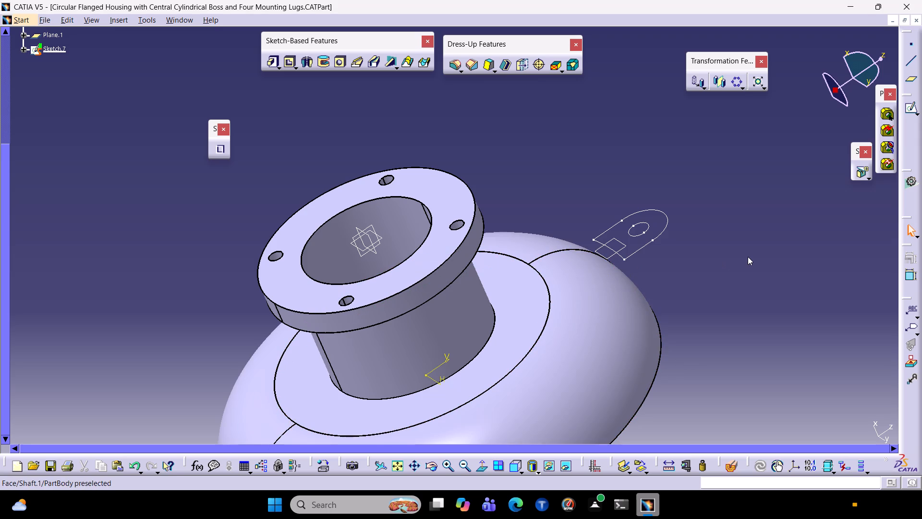
middle_click_drag(772, 261, 659, 195)
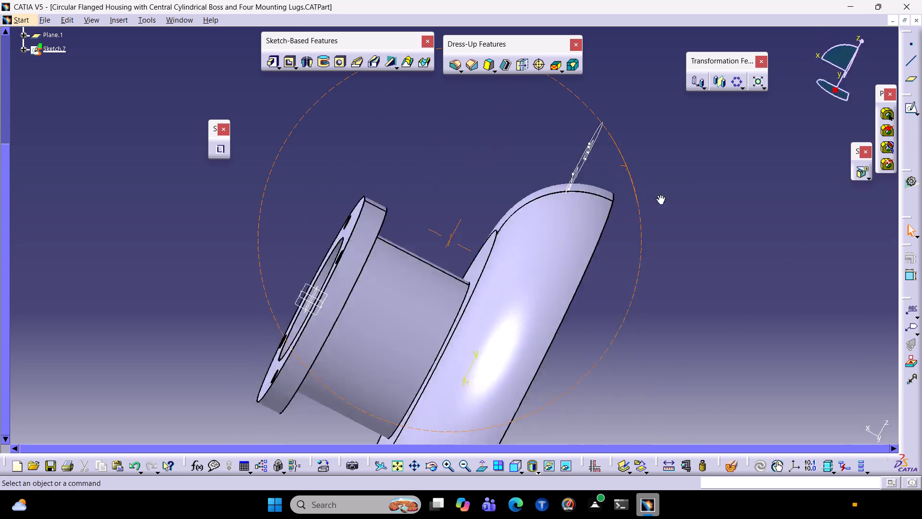
middle_click_drag(659, 195, 655, 261)
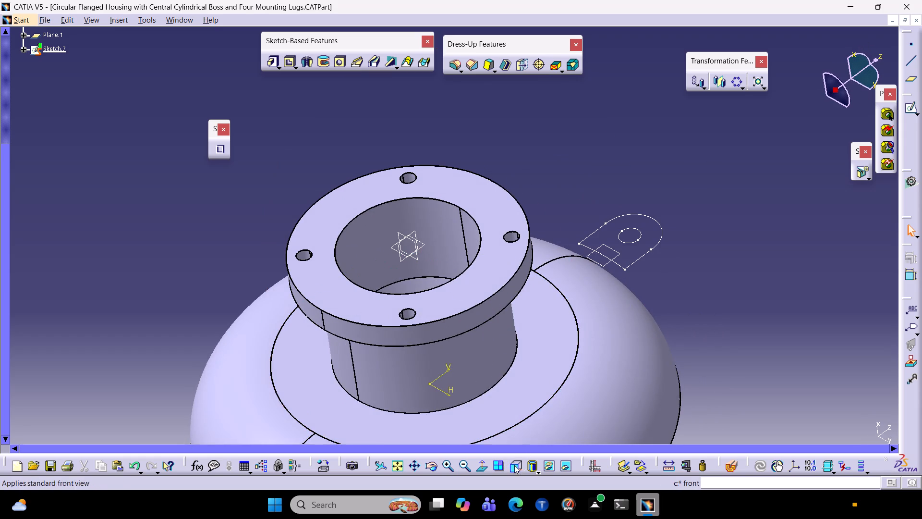
left_click(514, 465)
middle_click_drag(571, 97, 577, 162)
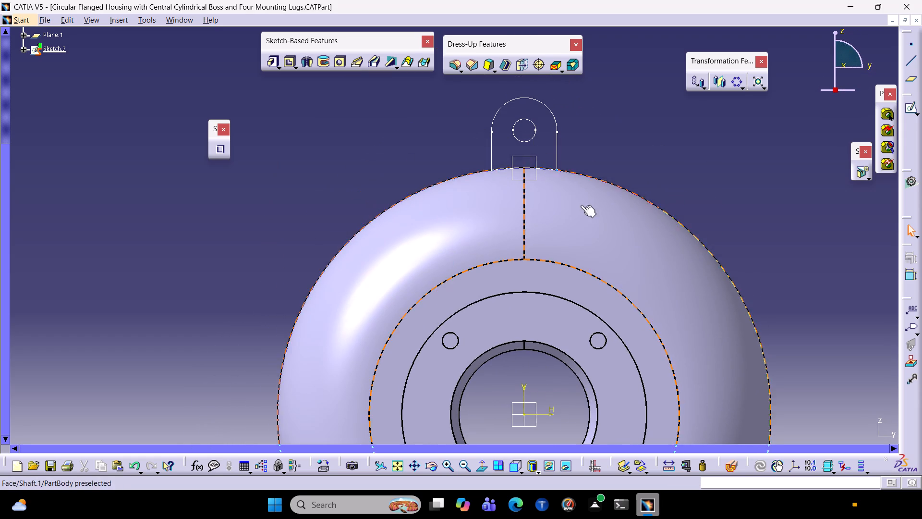
left_click_drag(581, 205, 433, 114)
double_click(557, 149)
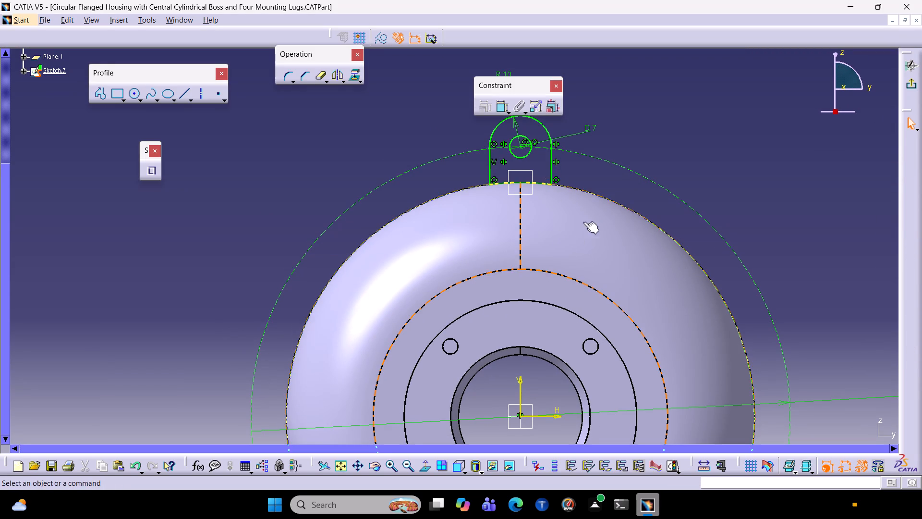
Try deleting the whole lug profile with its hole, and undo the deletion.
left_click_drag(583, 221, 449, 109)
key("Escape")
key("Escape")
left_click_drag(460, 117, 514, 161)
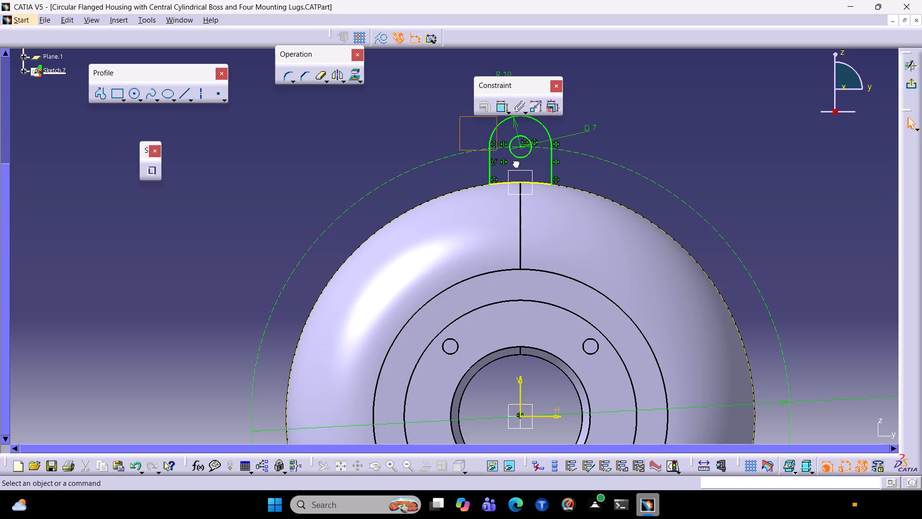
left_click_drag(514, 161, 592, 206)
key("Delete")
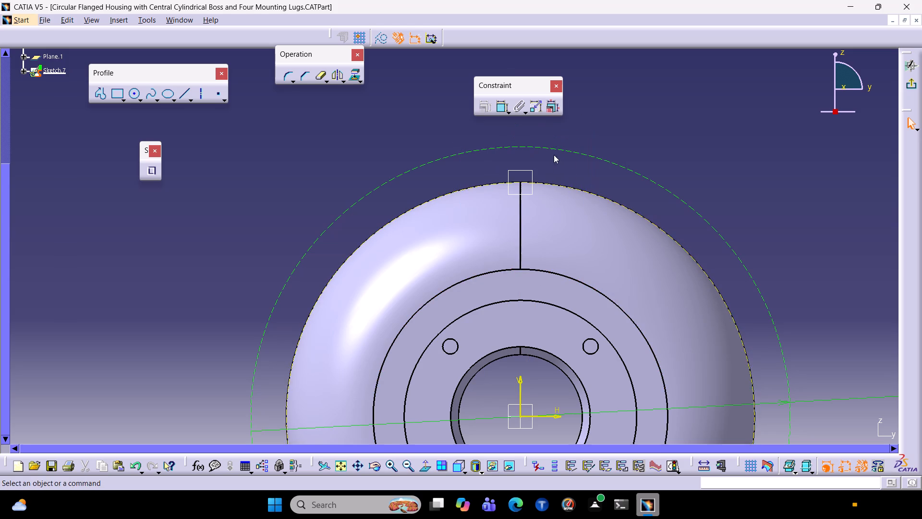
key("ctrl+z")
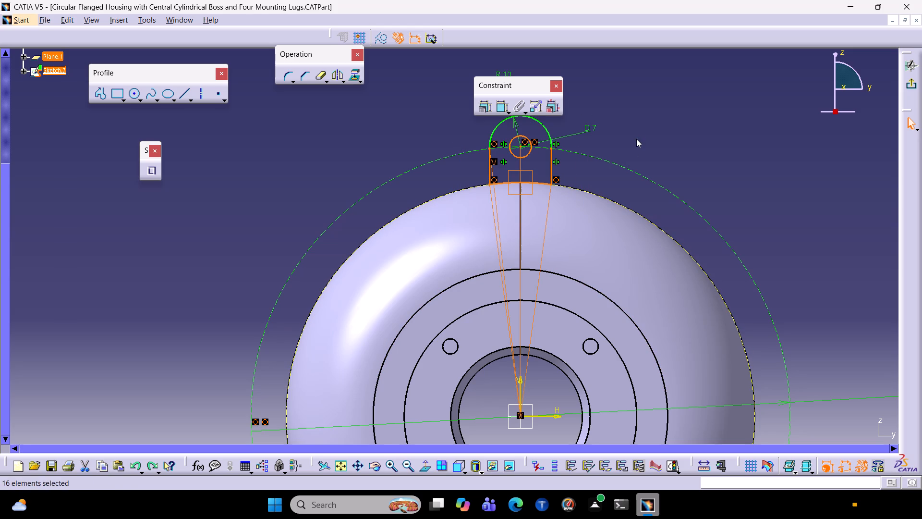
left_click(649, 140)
Delete the projected arc at the lug's base and the projected outline of the housing's outer edge.
left_click(542, 182)
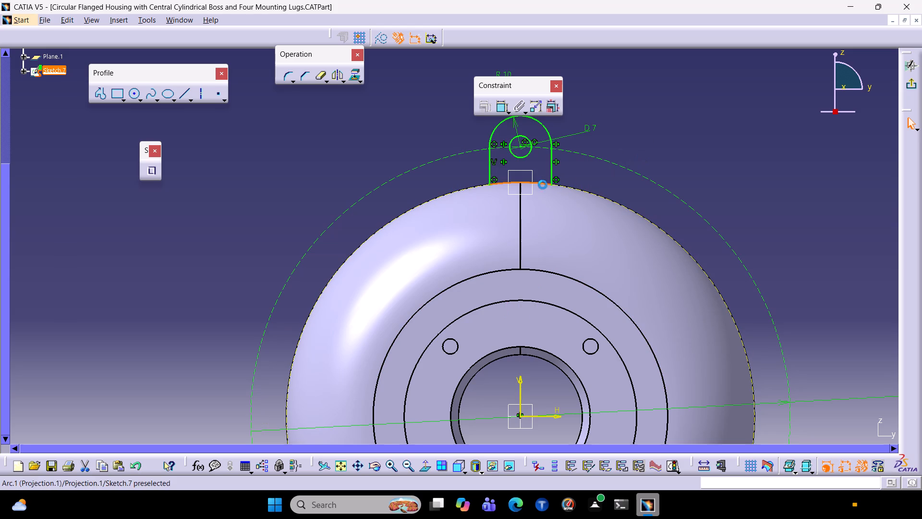
key("Delete")
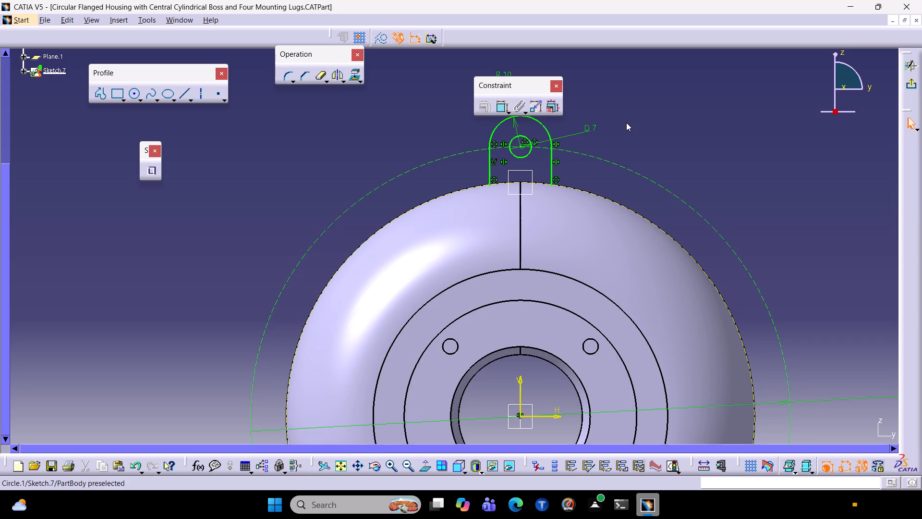
middle_click_drag(626, 122, 616, 163, "ctrl")
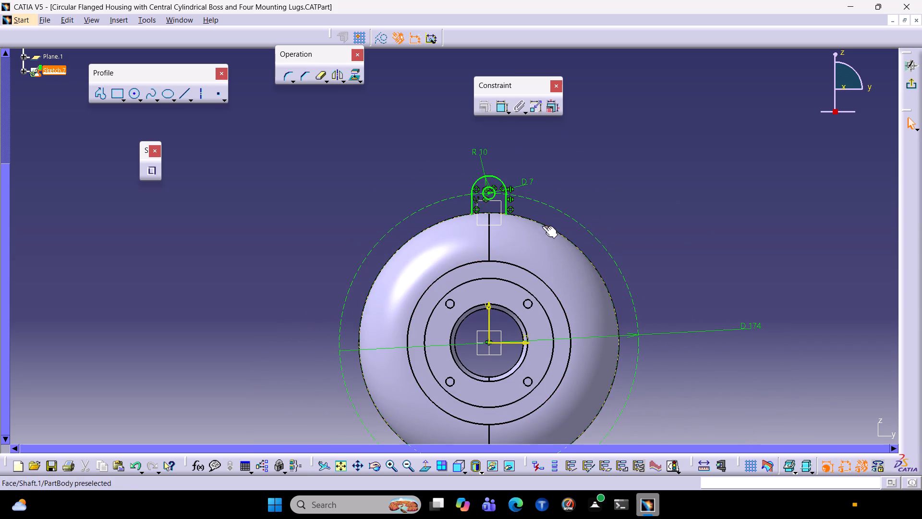
left_click(542, 226)
key("Delete")
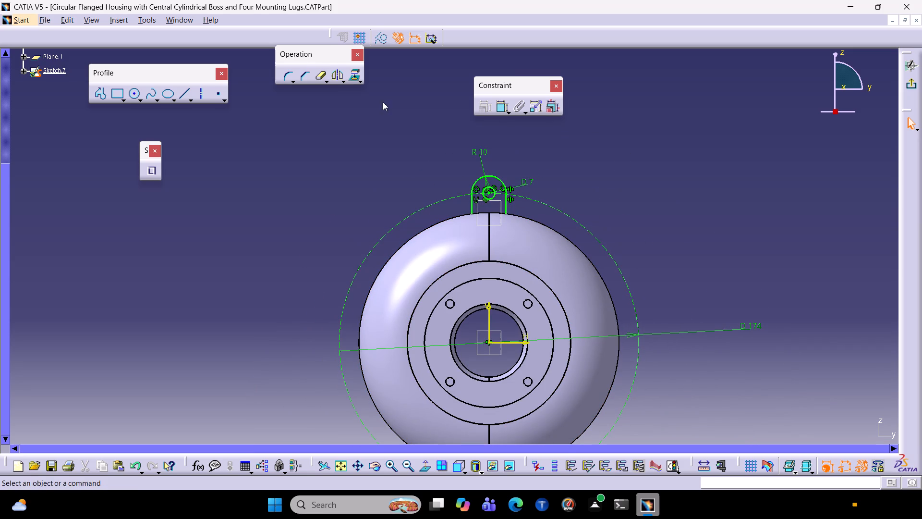
Draw a circle centred on the sketch origin and set its diameter to 146 mm.
left_click(130, 91)
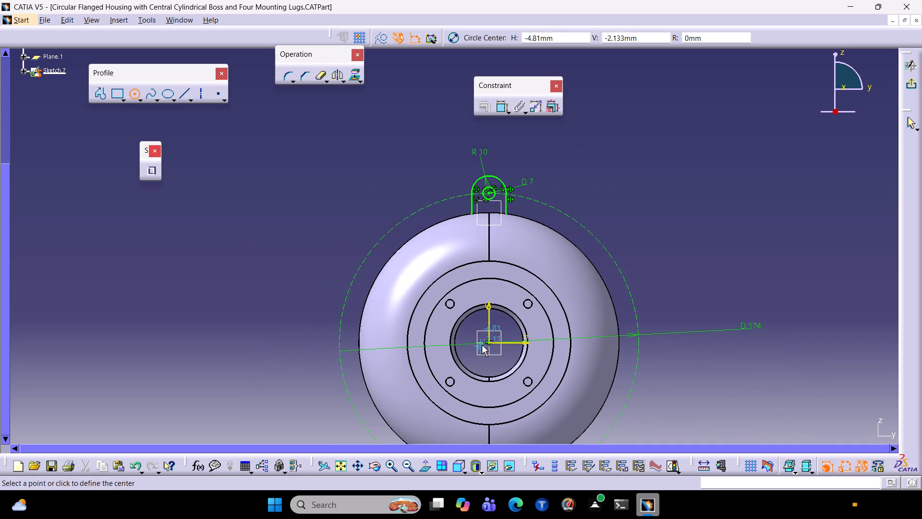
left_click(489, 343)
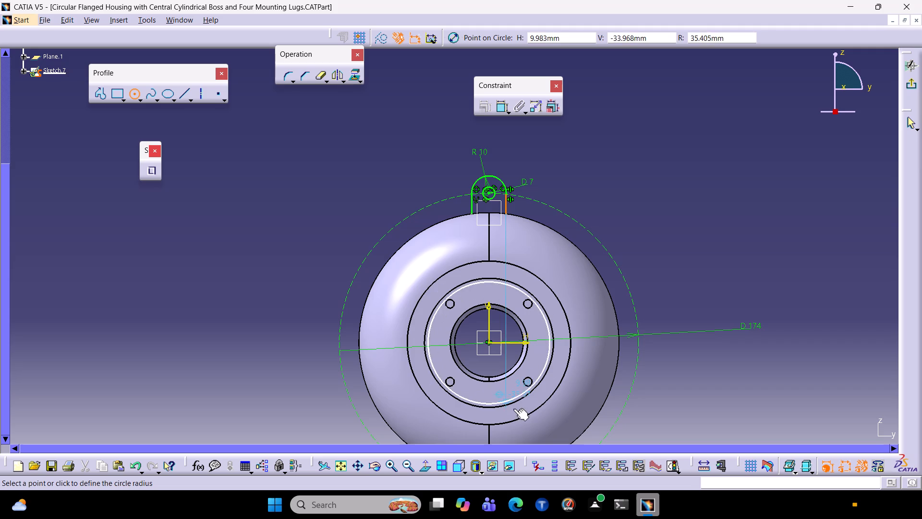
left_click(538, 435)
left_click(500, 105)
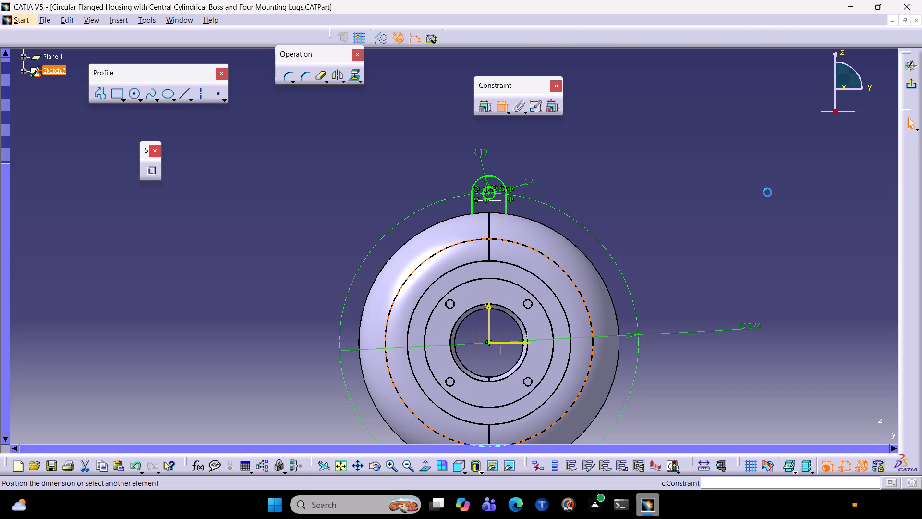
left_click(691, 242)
double_click(690, 236)
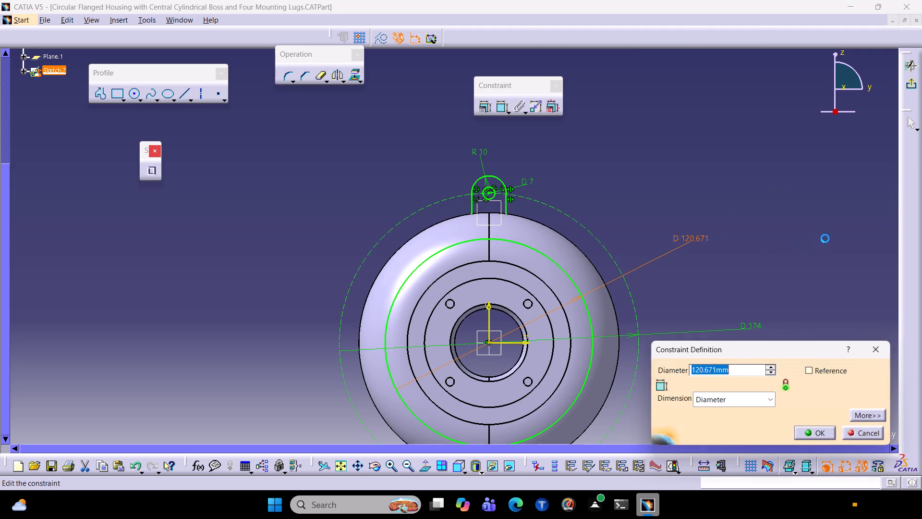
type("146")
key("Return")
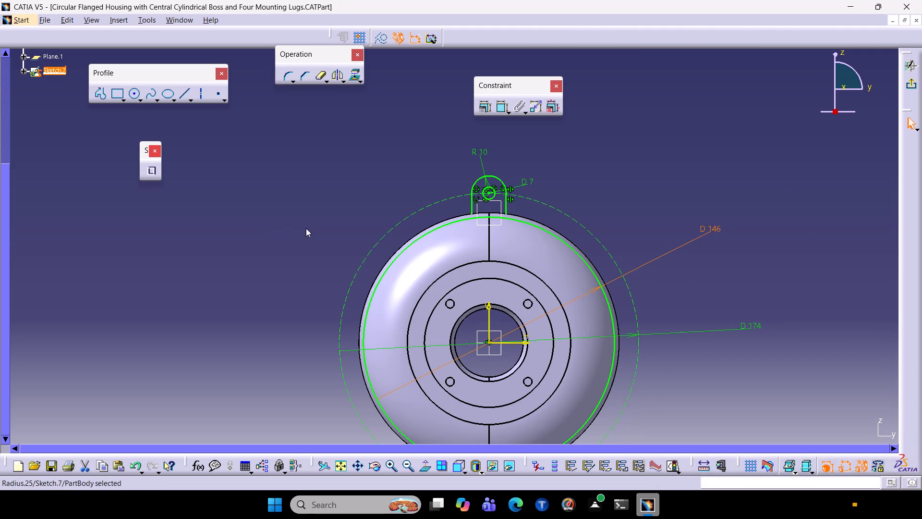
Constrain the lower endpoints of both lug side lines to be coincident with the 146 mm circle.
left_click(471, 214)
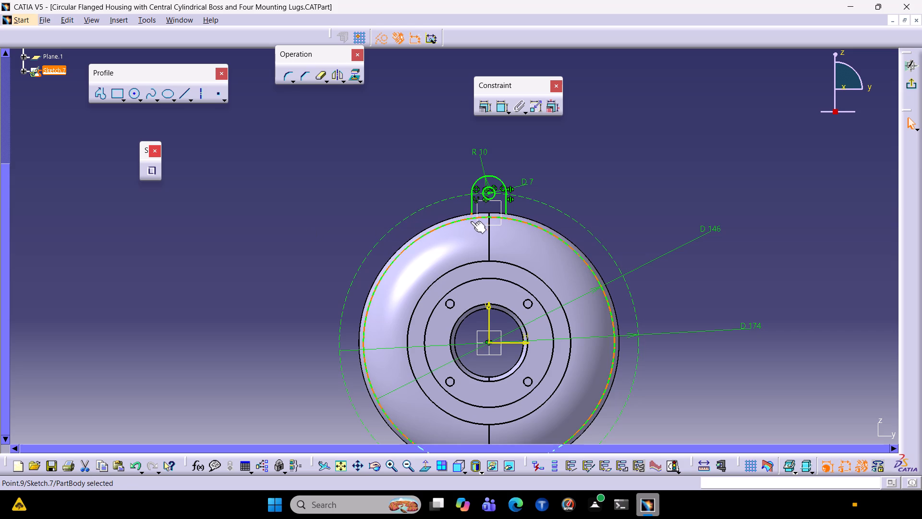
left_click(472, 219, "ctrl")
left_click(485, 110)
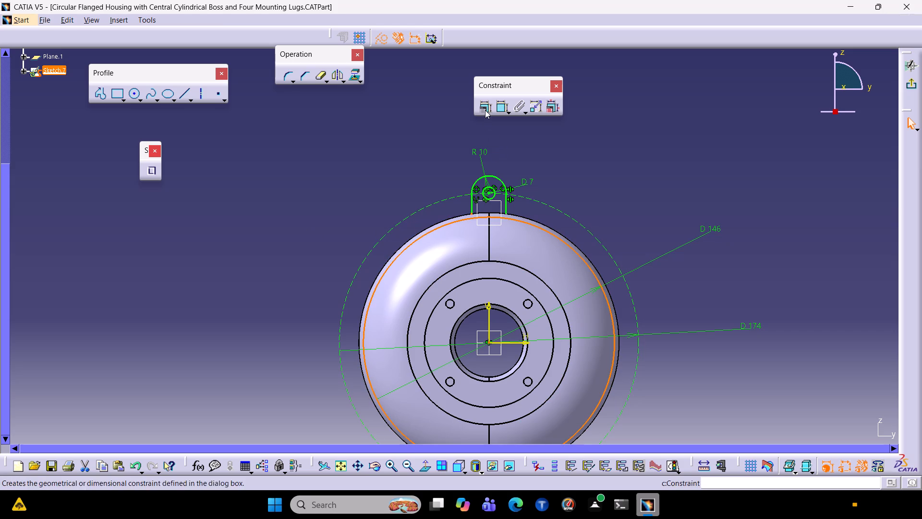
left_click(864, 270)
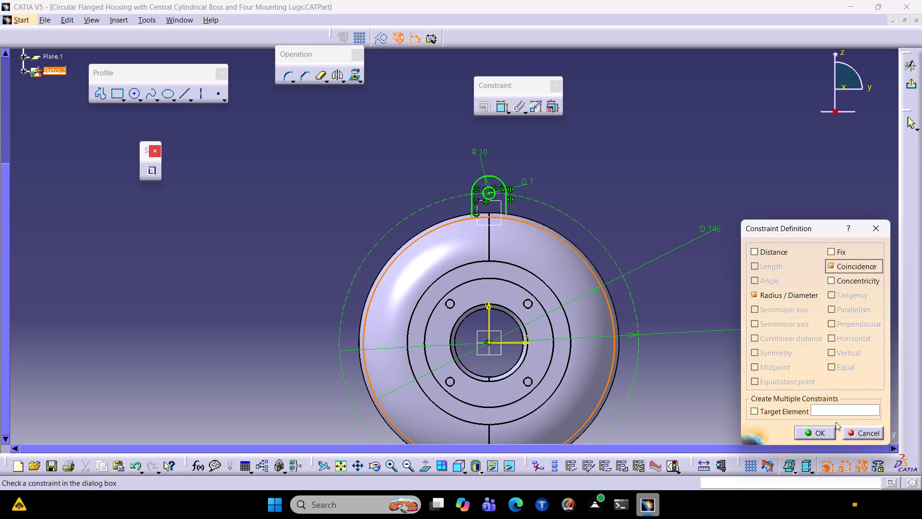
left_click(828, 432)
left_click(507, 214)
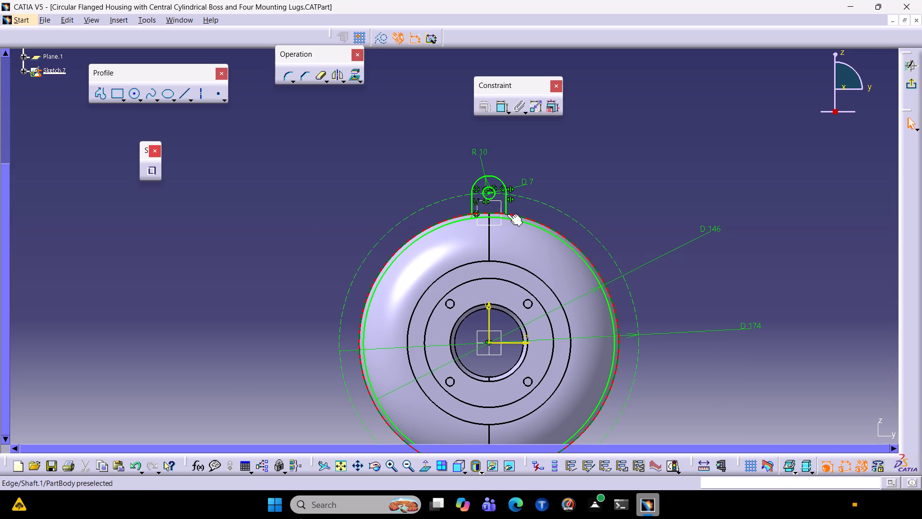
left_click(507, 220, "ctrl")
left_click(565, 176)
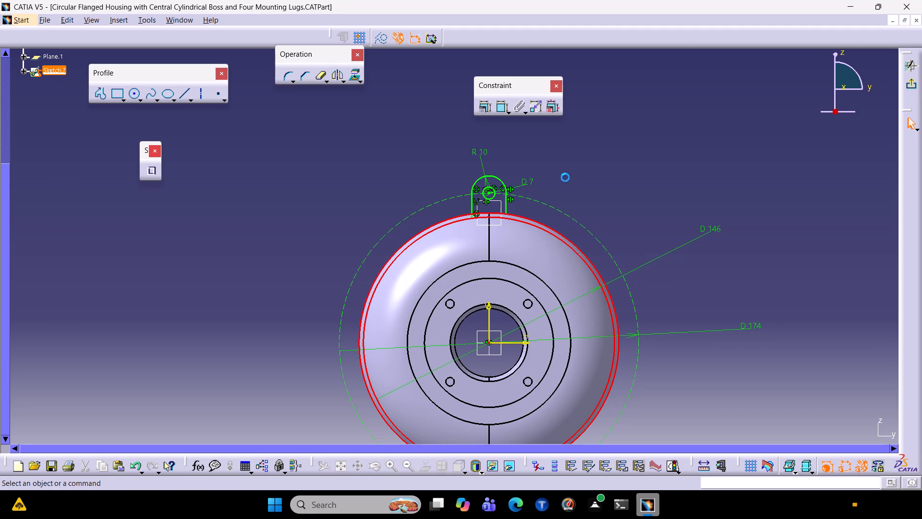
left_click(508, 212)
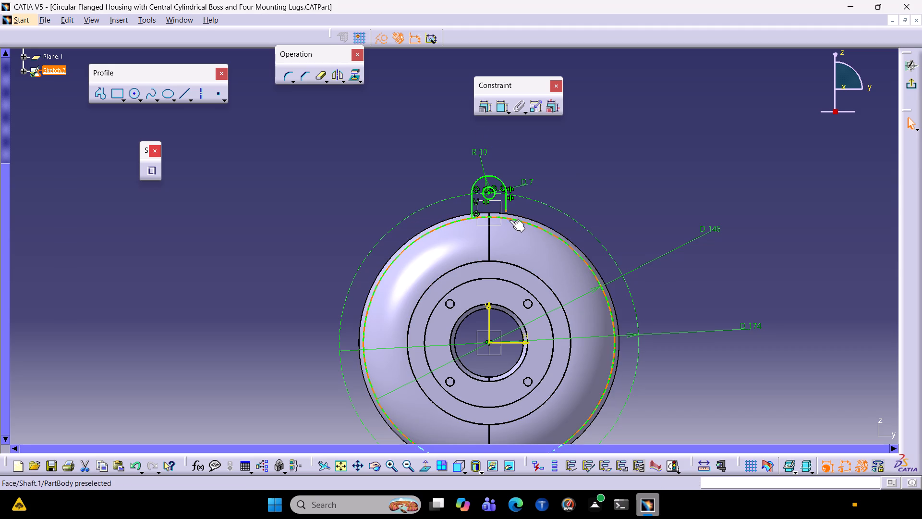
left_click(508, 218, "ctrl")
left_click(484, 108)
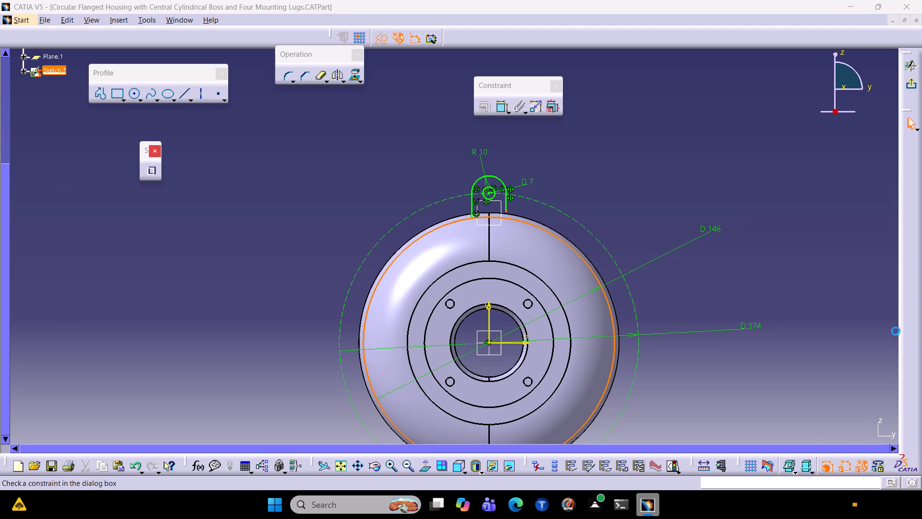
left_click(853, 266)
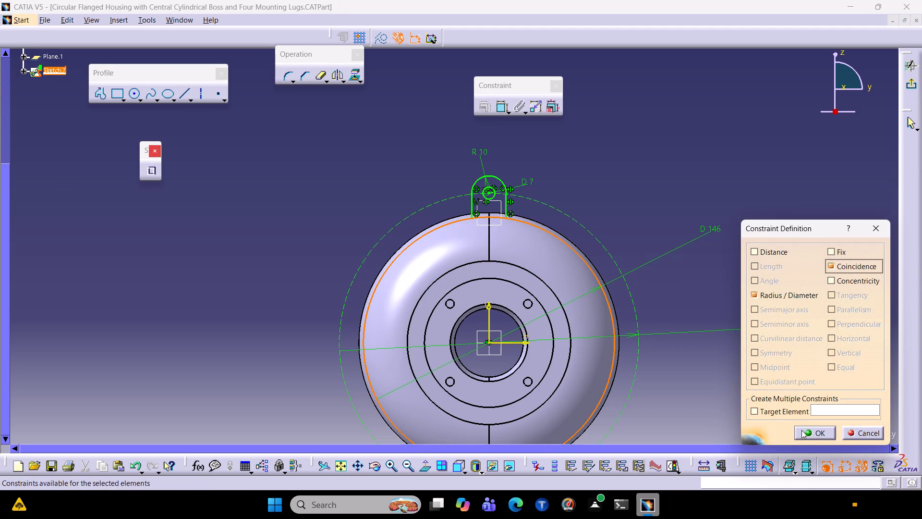
left_click(801, 430)
Quick Trim the 146 mm circle to keep only the arc between the lug's sides, and exit the sketch.
double_click(322, 76)
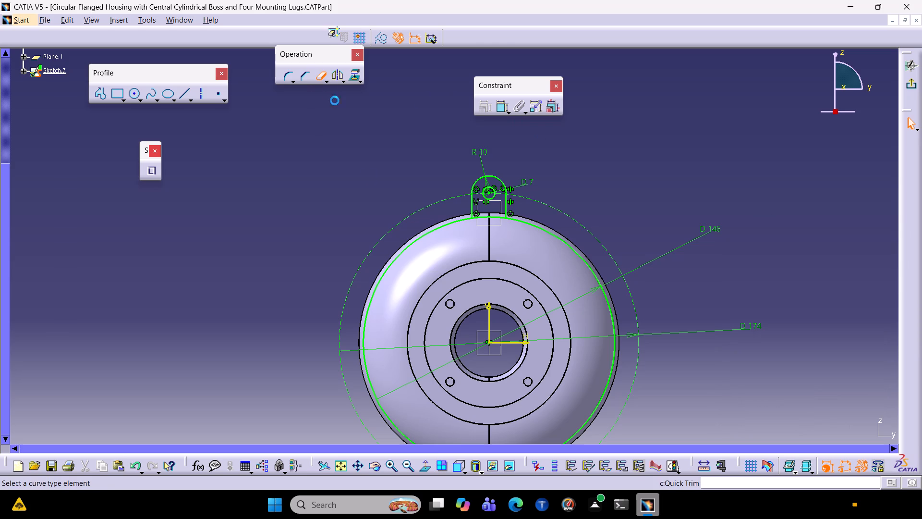
left_click(451, 224)
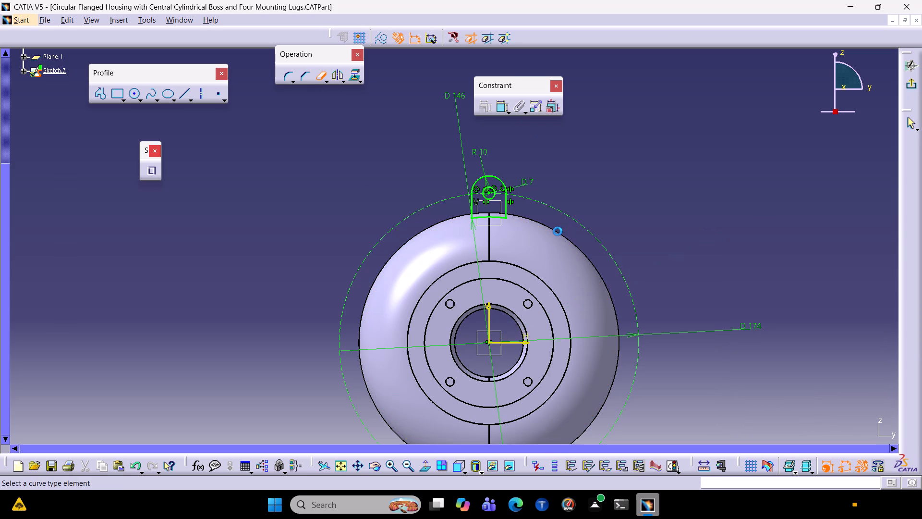
left_click(907, 88)
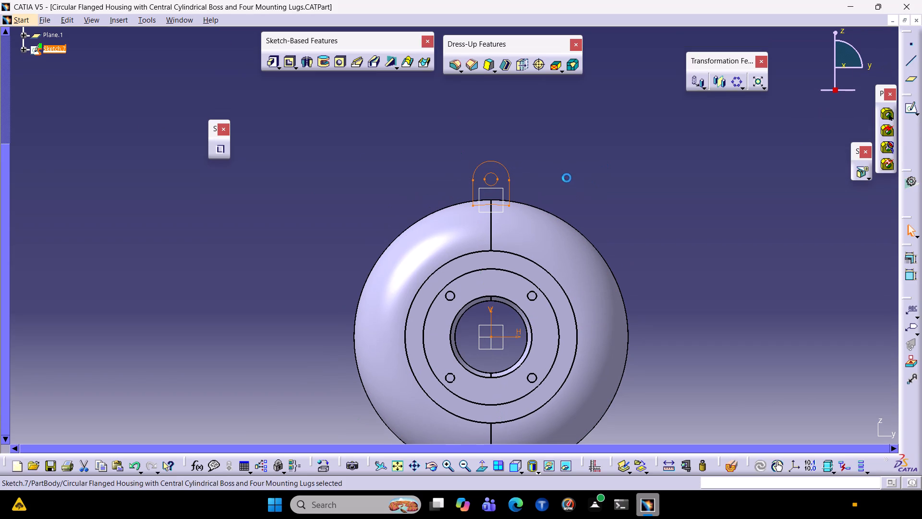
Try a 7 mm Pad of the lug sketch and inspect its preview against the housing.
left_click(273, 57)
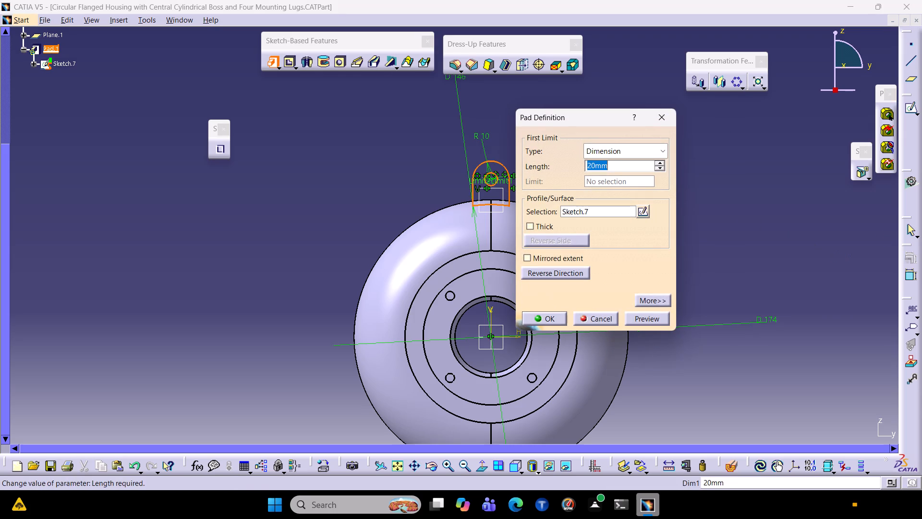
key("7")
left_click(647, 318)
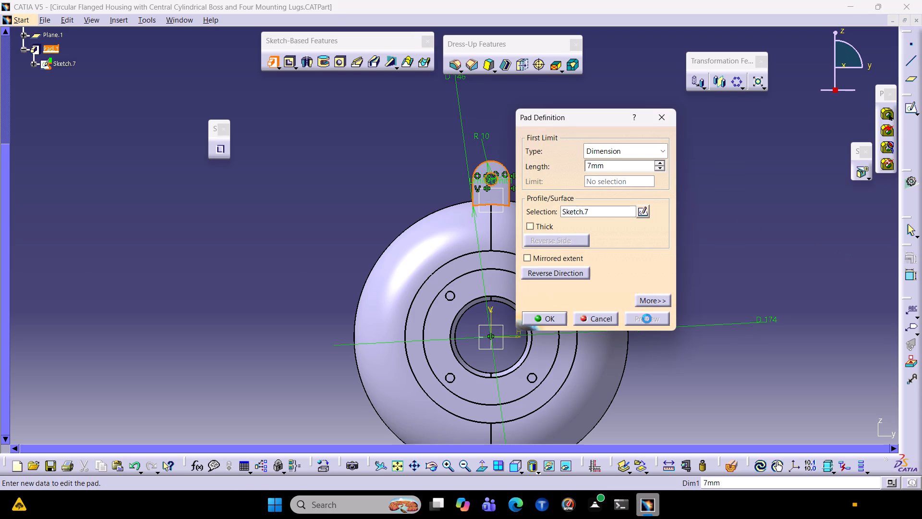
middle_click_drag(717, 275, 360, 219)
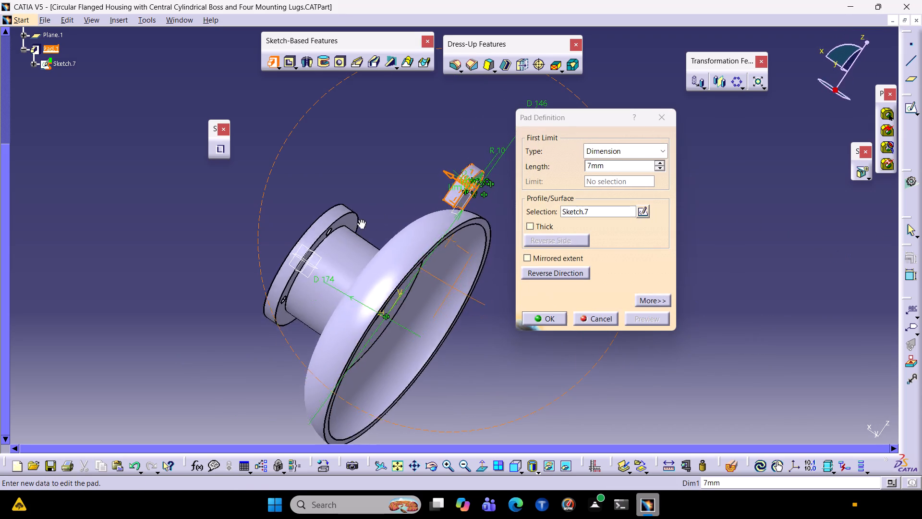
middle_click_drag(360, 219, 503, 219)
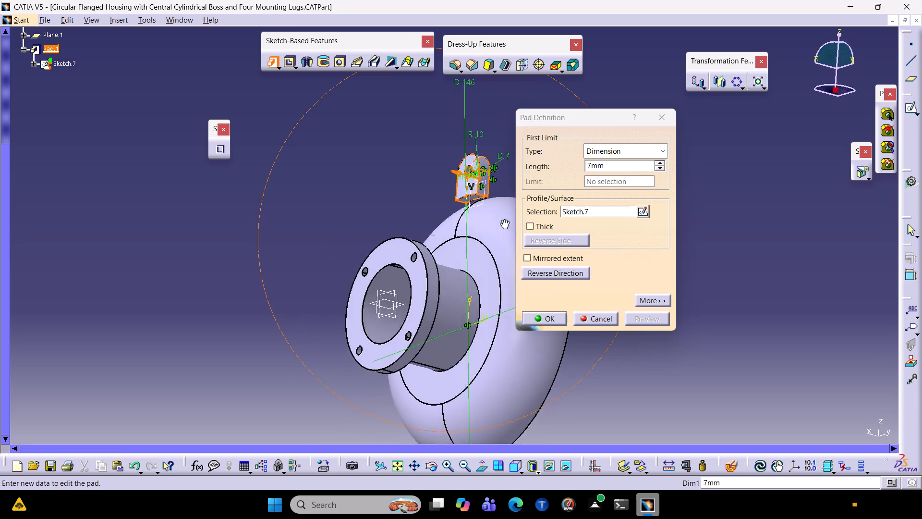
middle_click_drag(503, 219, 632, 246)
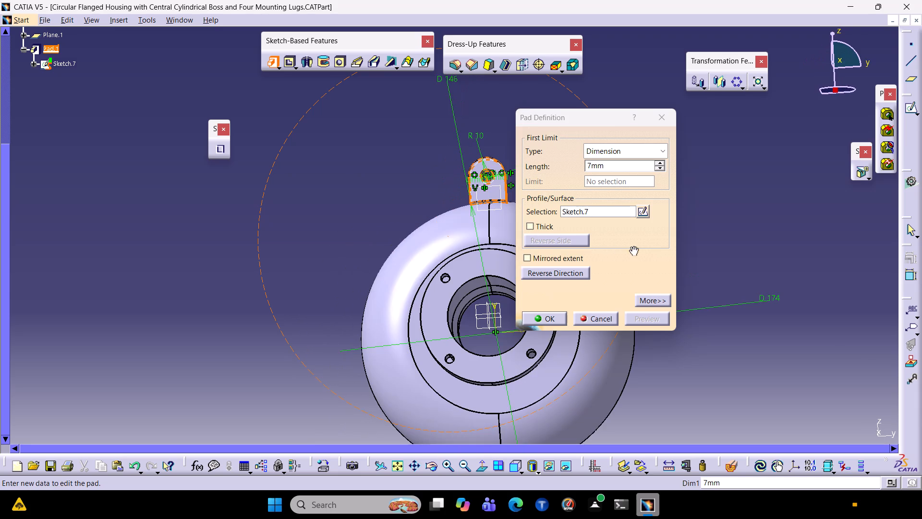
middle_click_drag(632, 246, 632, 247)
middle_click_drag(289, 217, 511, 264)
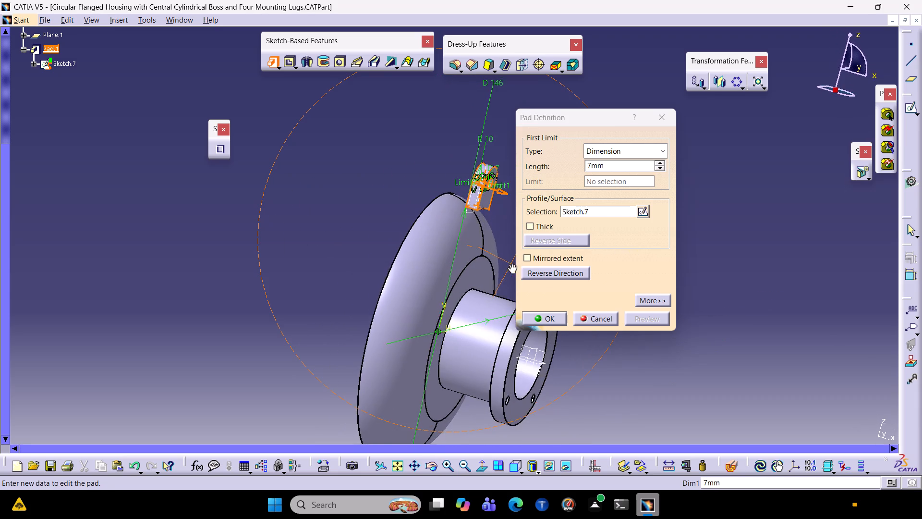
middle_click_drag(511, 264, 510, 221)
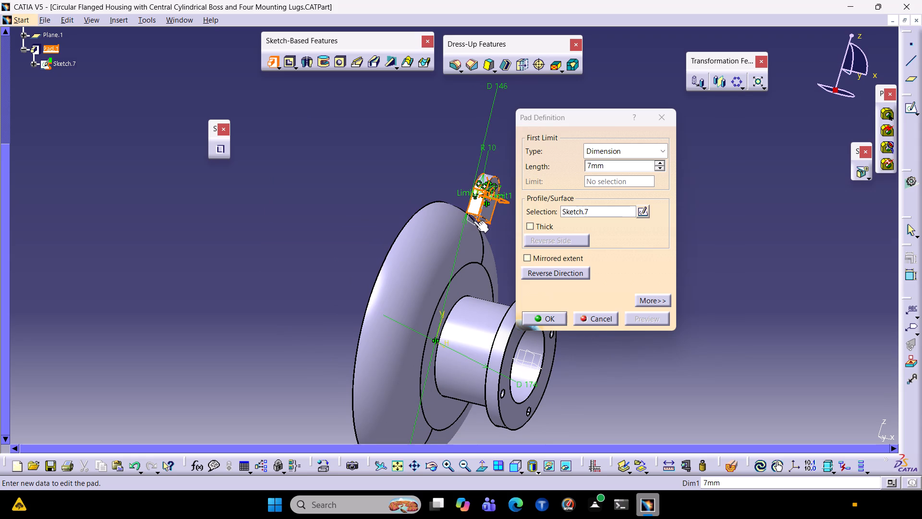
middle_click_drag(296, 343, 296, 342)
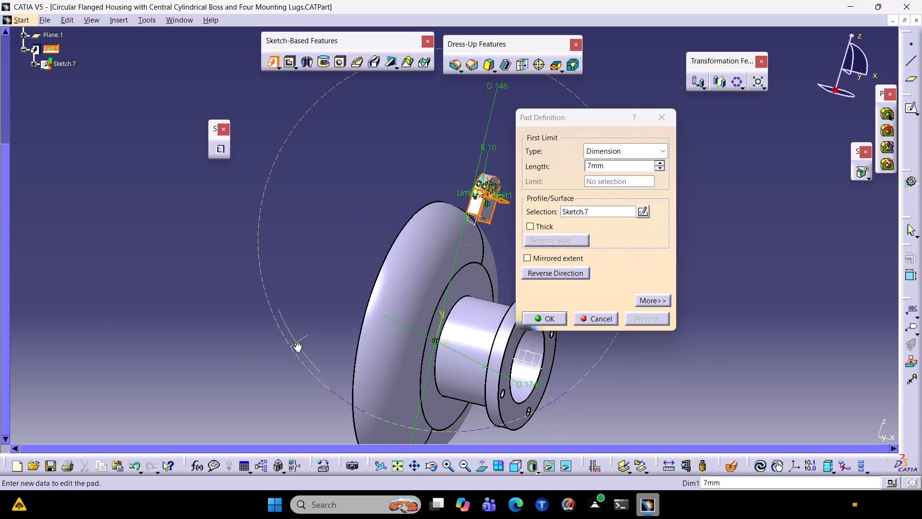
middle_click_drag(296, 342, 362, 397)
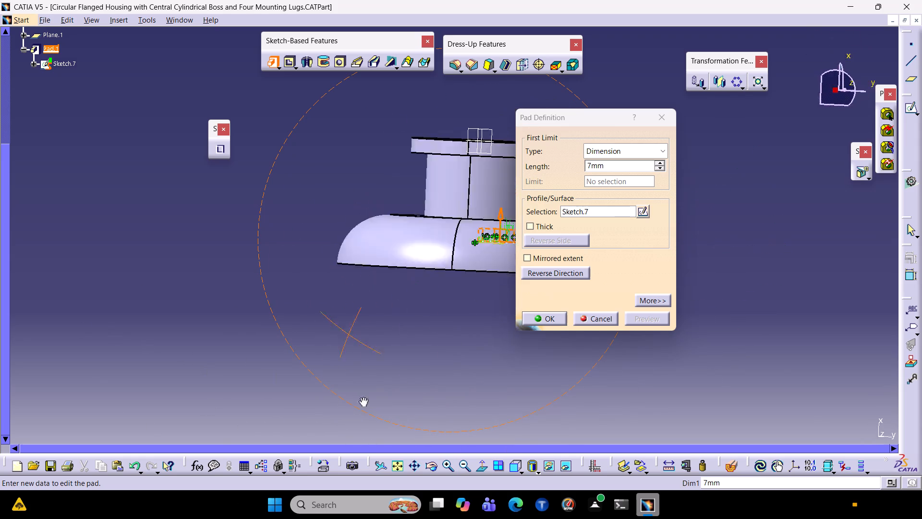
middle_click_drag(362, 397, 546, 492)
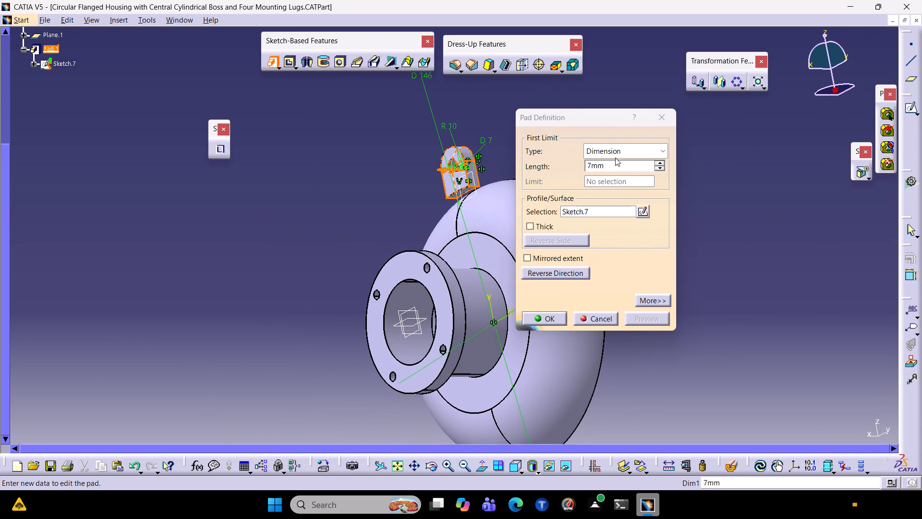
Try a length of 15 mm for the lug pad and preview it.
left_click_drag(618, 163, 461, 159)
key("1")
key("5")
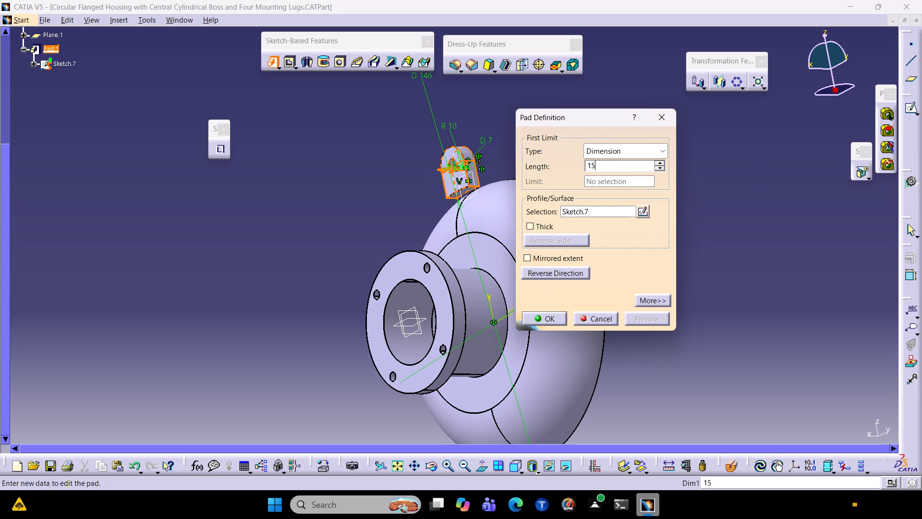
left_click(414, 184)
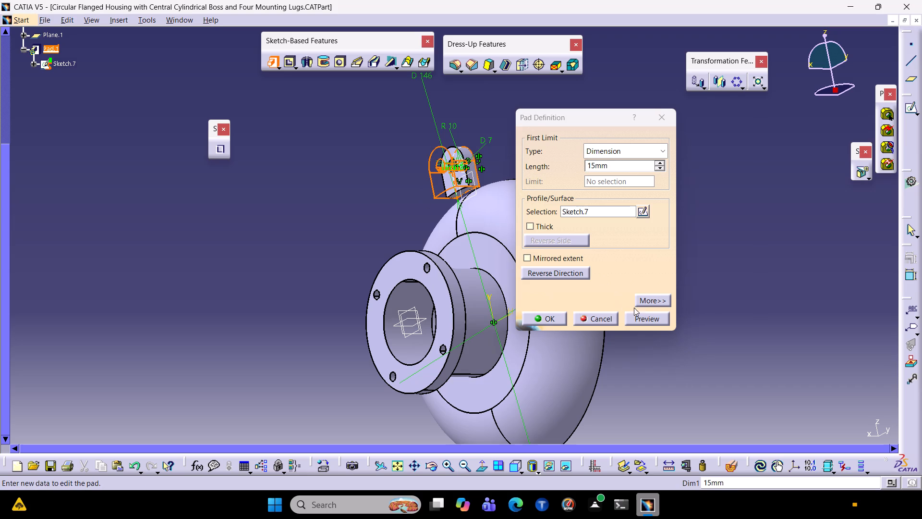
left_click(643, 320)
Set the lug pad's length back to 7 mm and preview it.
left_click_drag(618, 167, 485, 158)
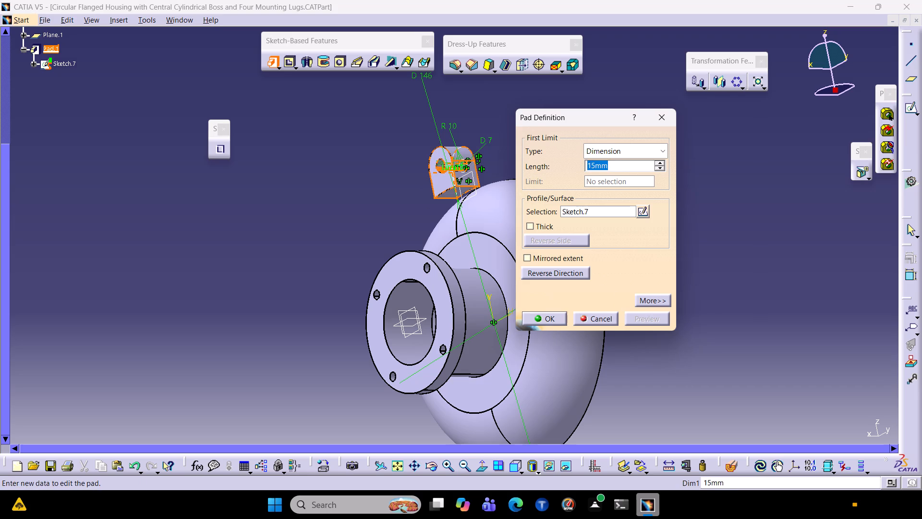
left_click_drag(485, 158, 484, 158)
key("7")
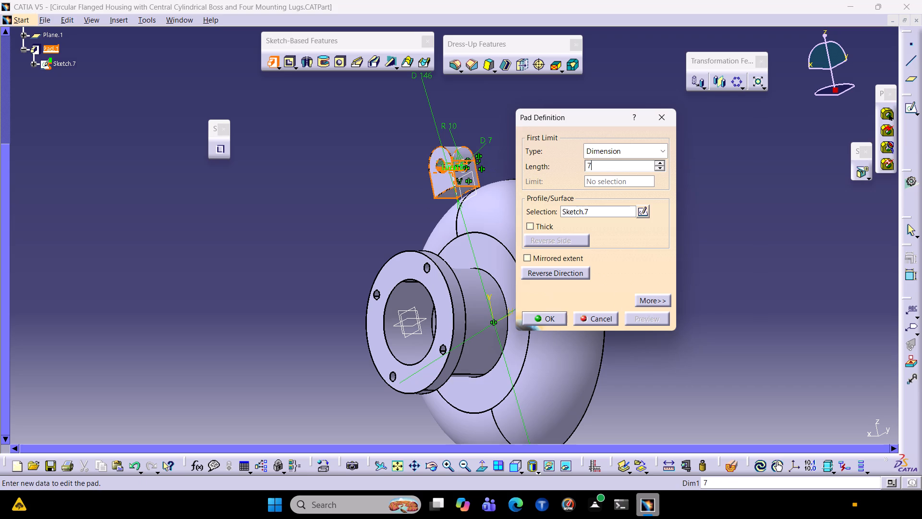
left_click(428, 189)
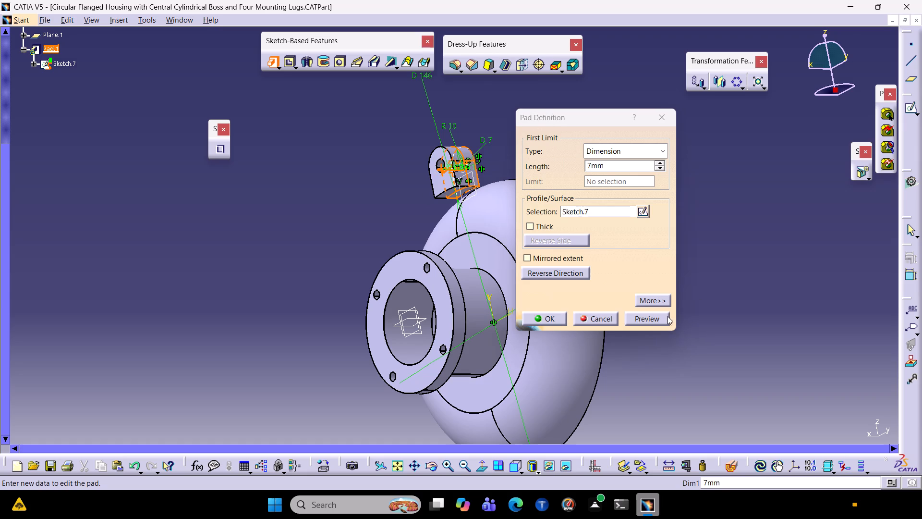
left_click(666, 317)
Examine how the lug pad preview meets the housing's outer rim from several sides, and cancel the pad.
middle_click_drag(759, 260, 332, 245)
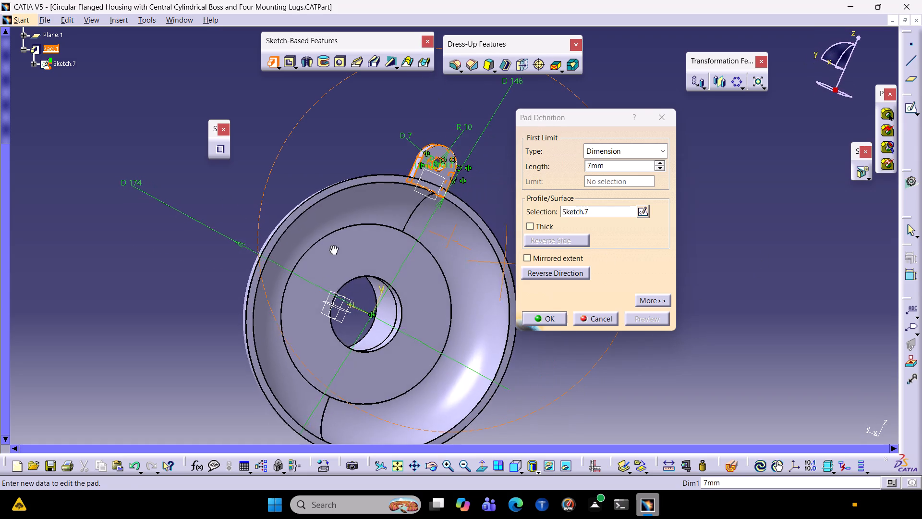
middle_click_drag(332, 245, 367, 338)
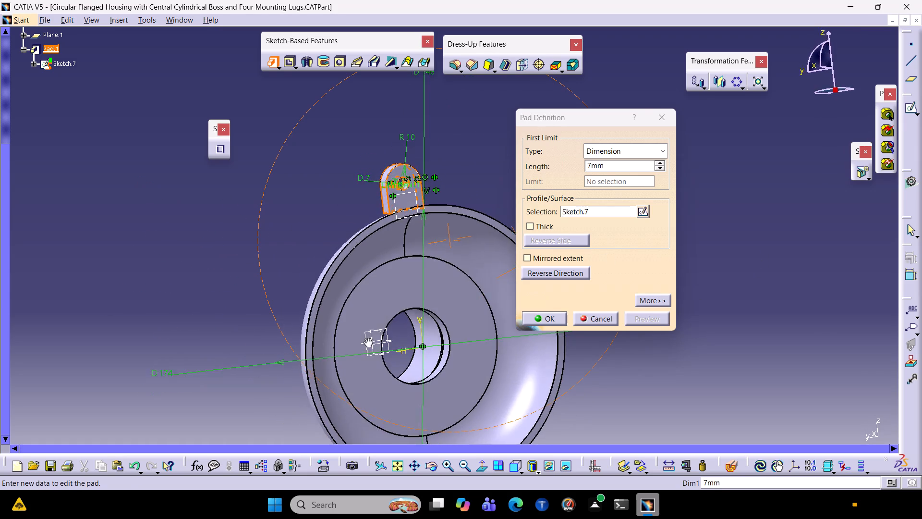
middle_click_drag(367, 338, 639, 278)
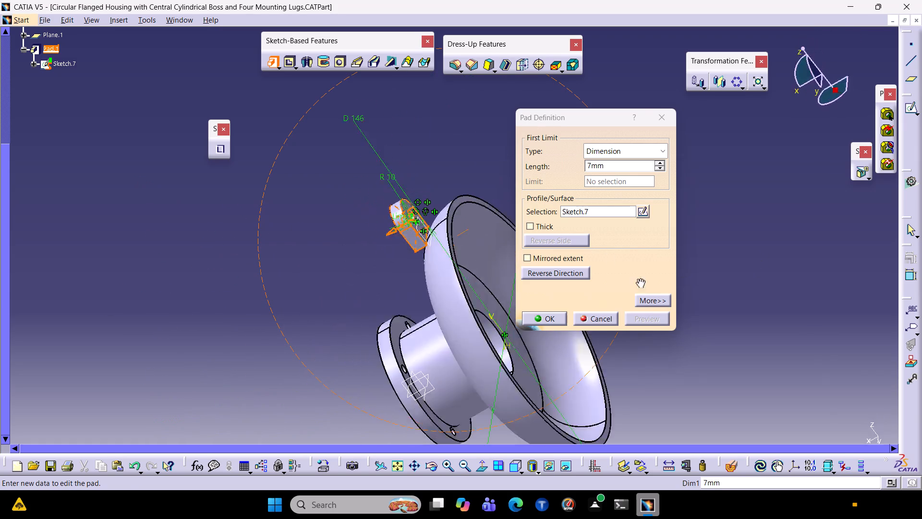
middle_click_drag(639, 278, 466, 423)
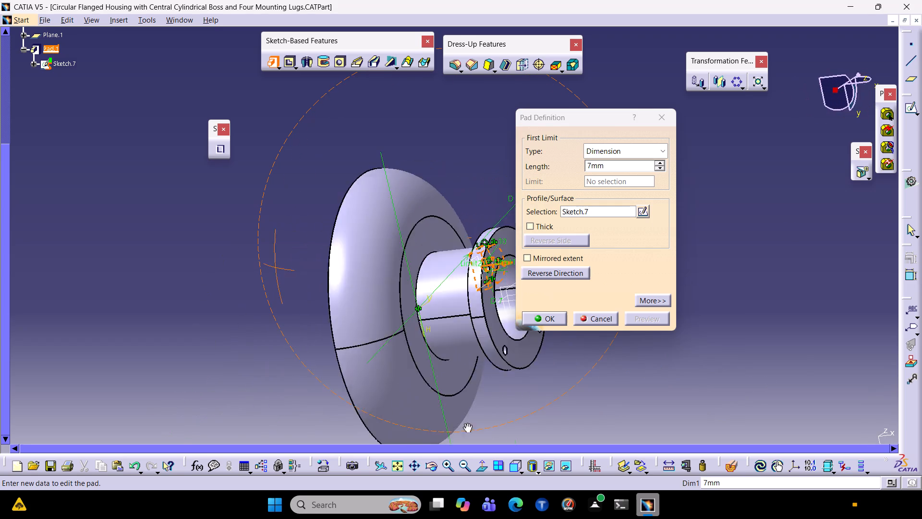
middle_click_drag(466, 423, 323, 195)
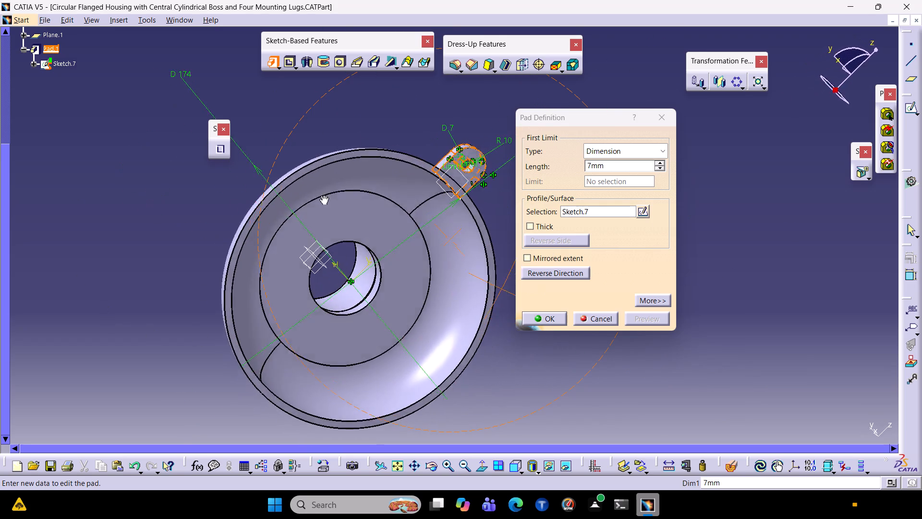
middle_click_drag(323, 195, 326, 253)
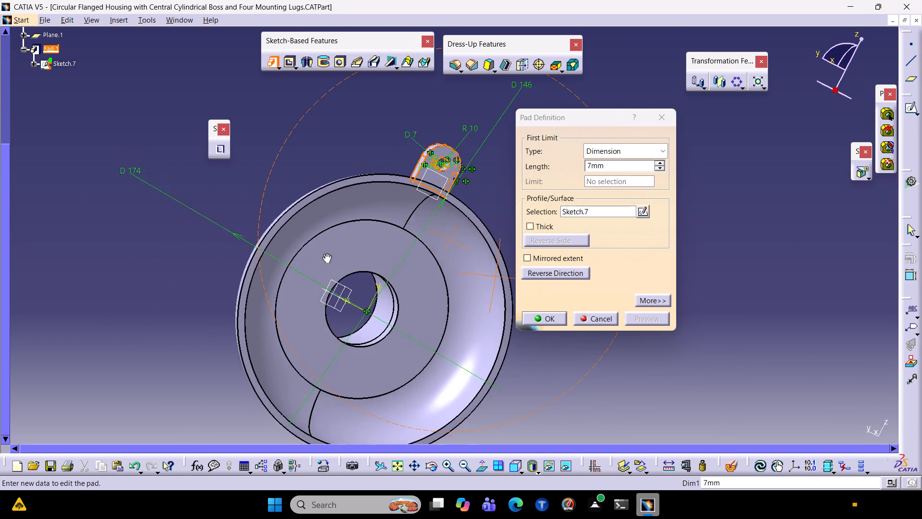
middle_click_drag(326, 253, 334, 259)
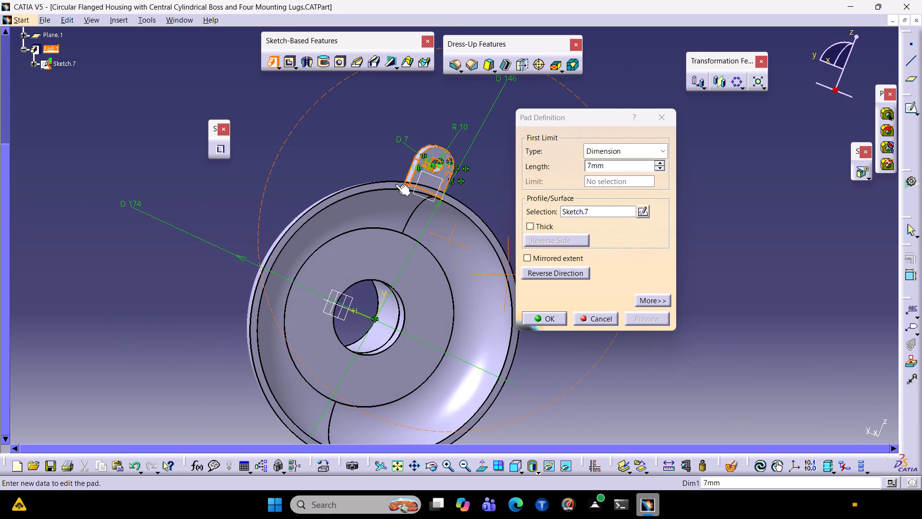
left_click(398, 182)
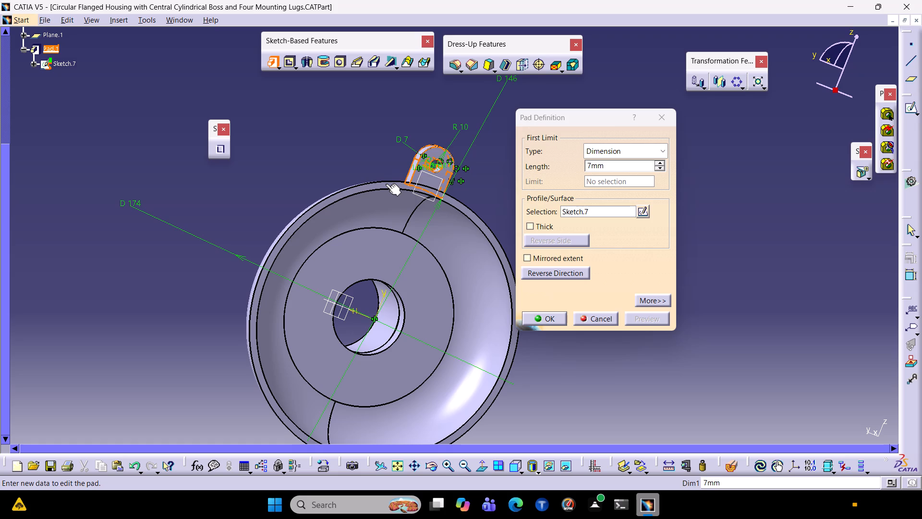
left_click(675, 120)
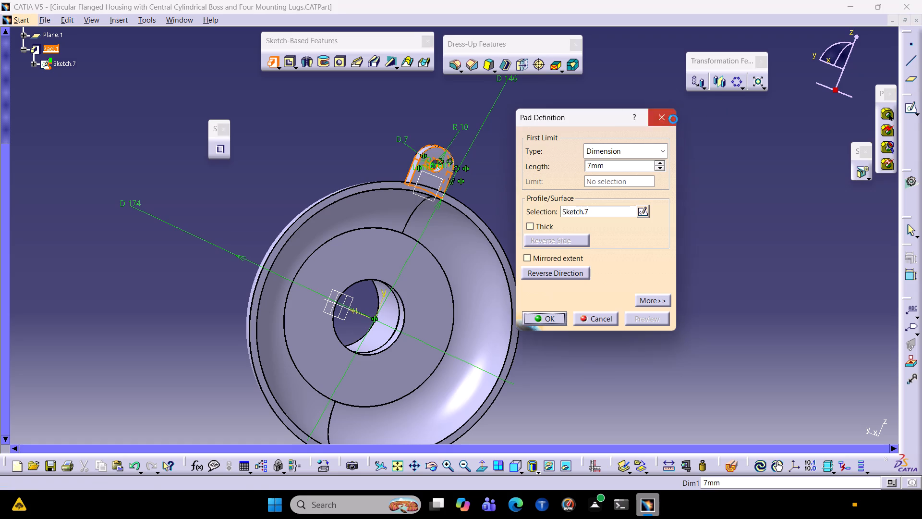
Open a new sketch on Plane.1 at the base of the lug outline.
left_click(552, 248)
scroll(583, 311, "down", 1)
middle_click_drag(583, 311, 510, 173)
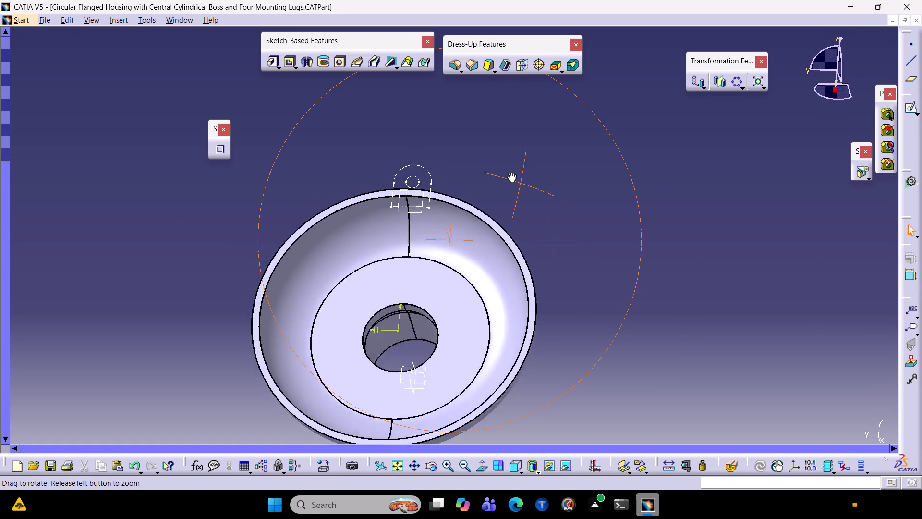
middle_click_drag(510, 173, 543, 294)
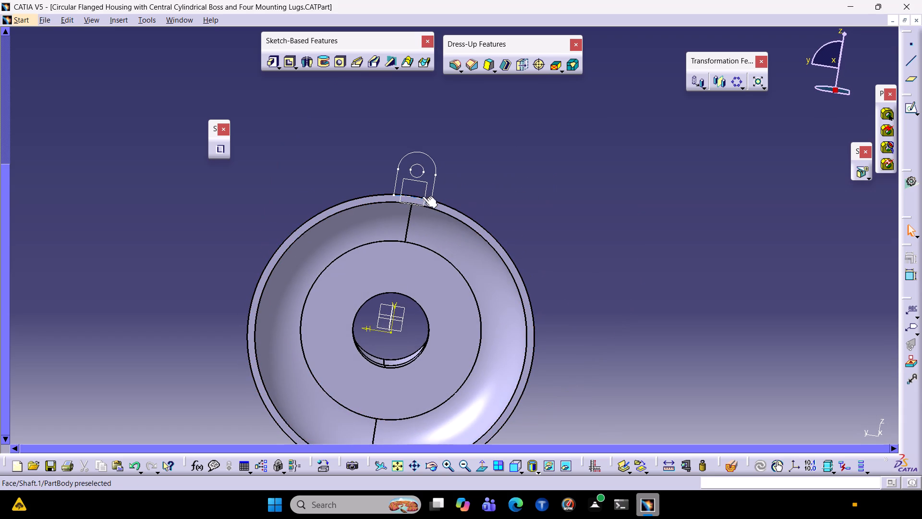
left_click(424, 195)
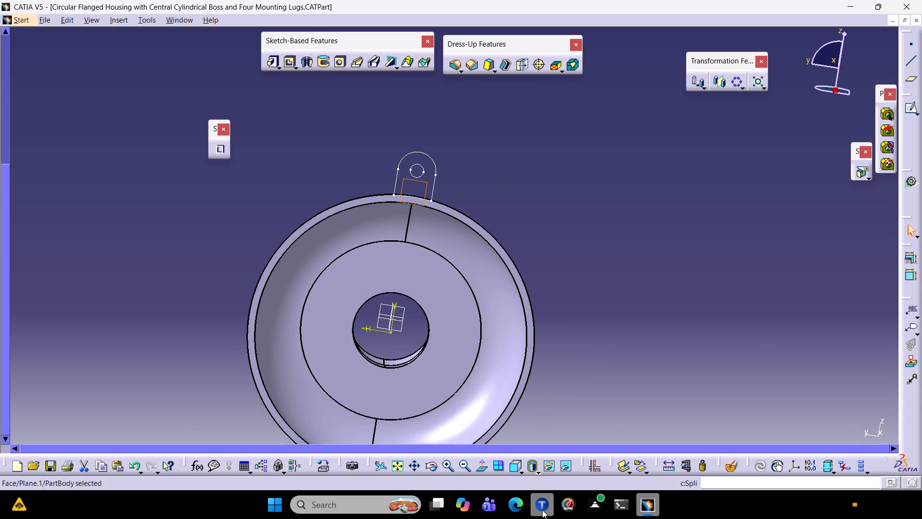
left_click(911, 108)
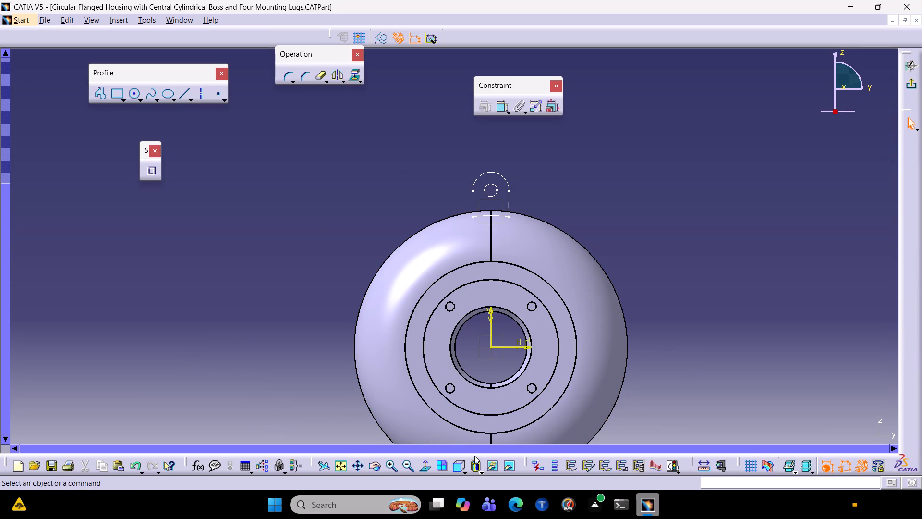
Examine how the lug outline sits against the housing's outer rim from the open side and several other angles.
left_click(465, 467)
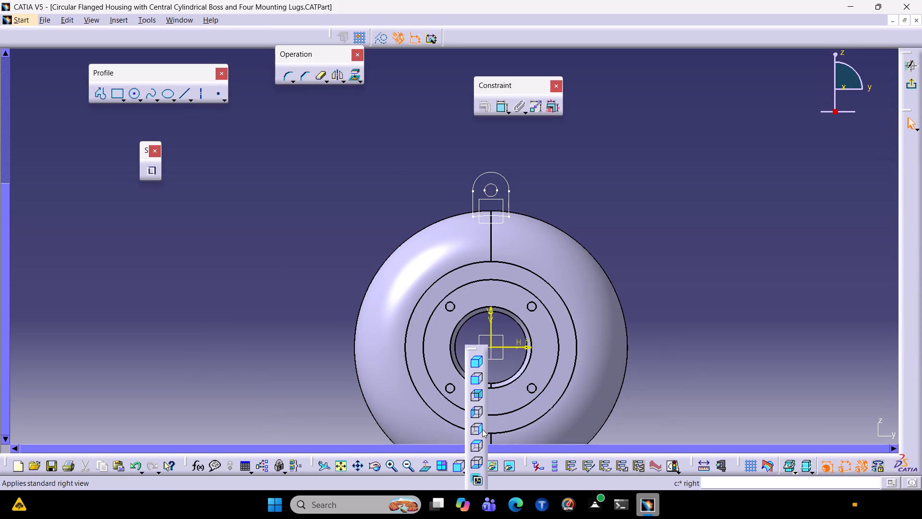
left_click(481, 397)
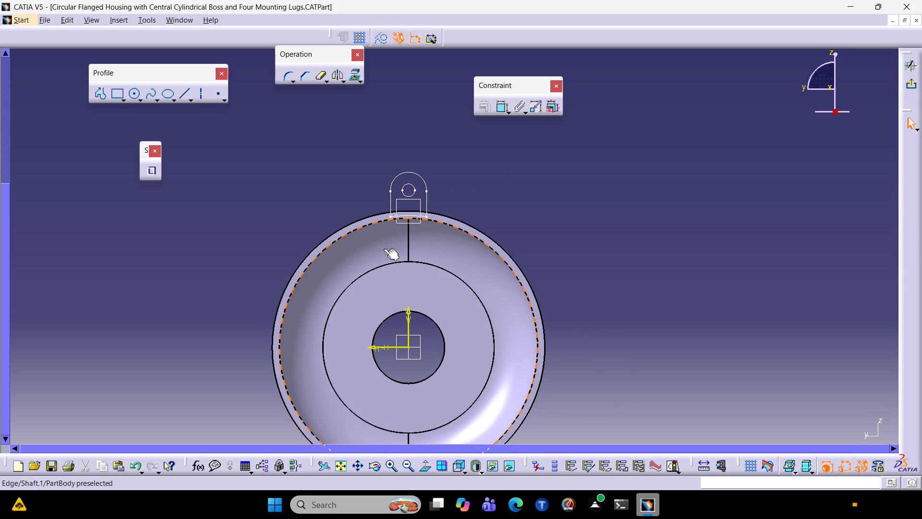
left_click(435, 215)
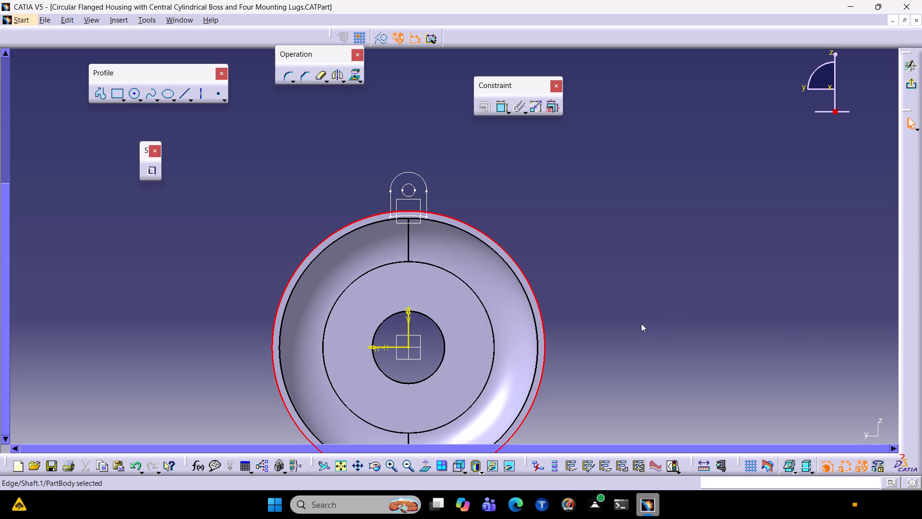
middle_click_drag(641, 323, 387, 321)
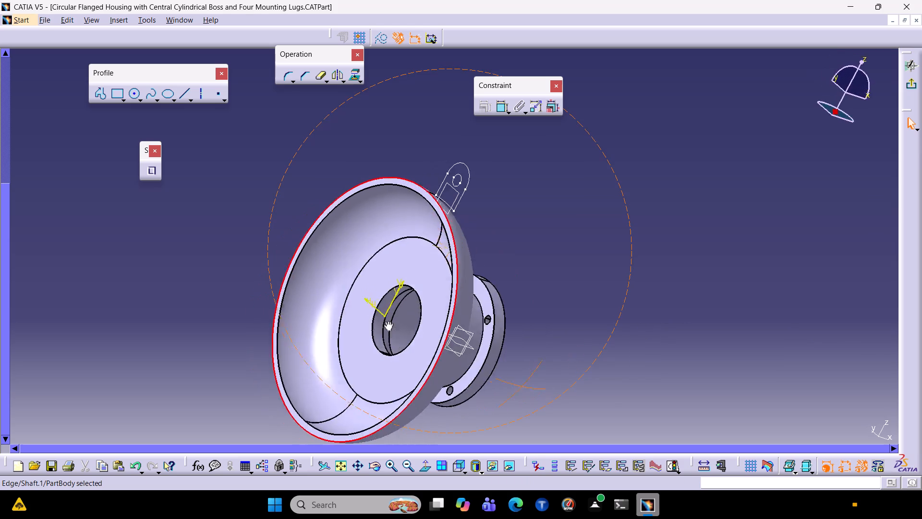
middle_click_drag(387, 321, 325, 337)
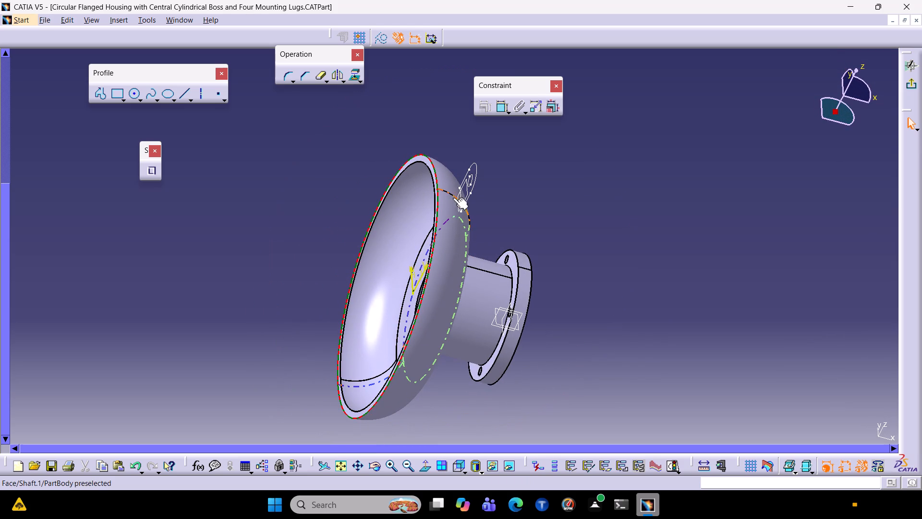
middle_click_drag(496, 204, 333, 187, "ctrl")
scroll(336, 189, "down", 1, "ctrl")
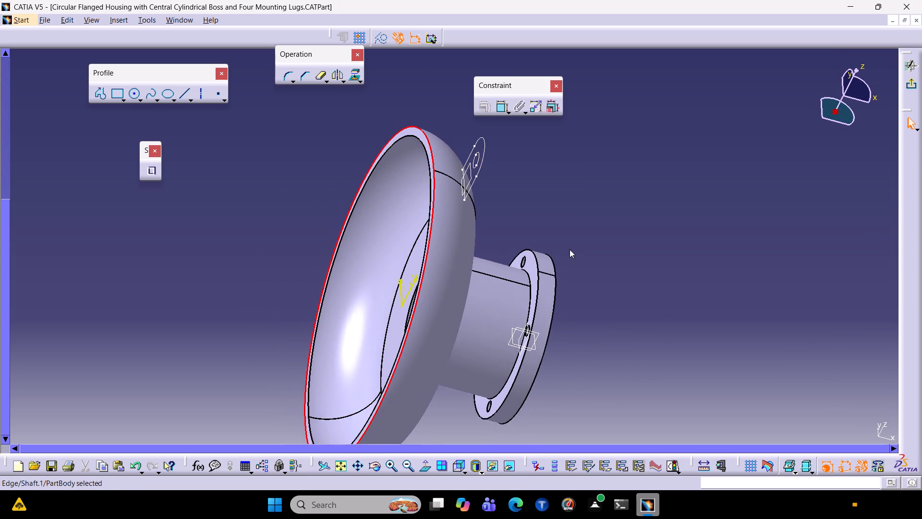
middle_click_drag(570, 249, 425, 200)
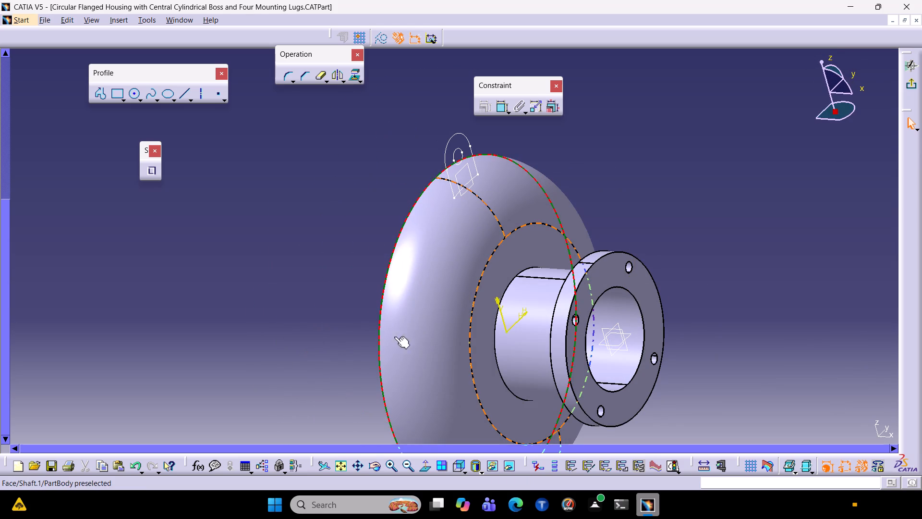
middle_click_drag(682, 255, 747, 194)
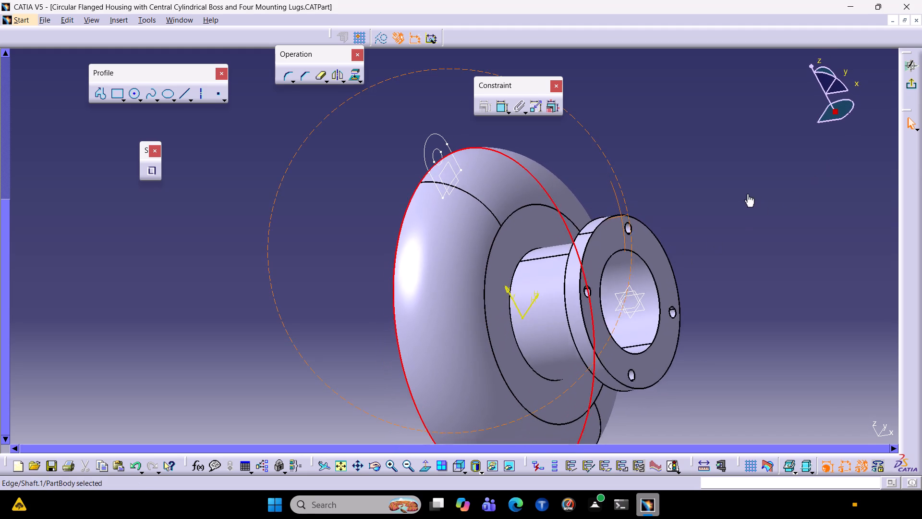
middle_click_drag(747, 194, 747, 194)
middle_click_drag(683, 406, 693, 274)
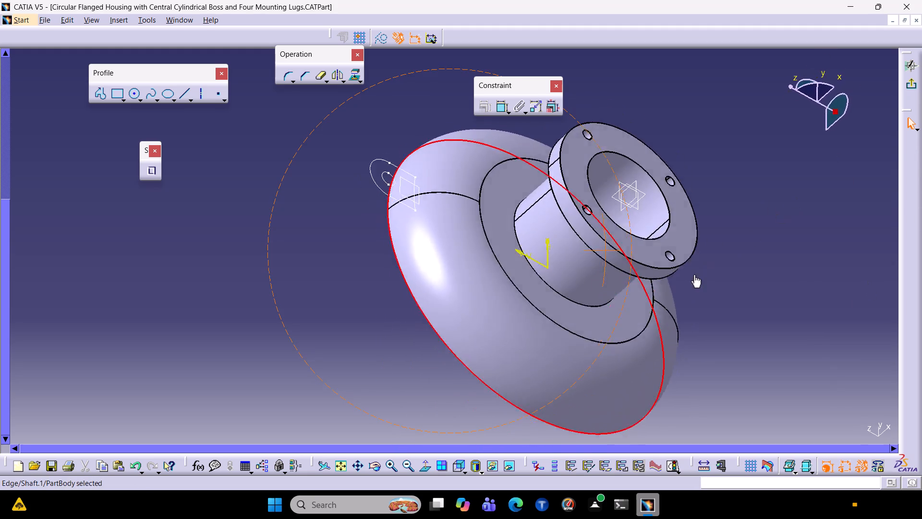
middle_click_drag(693, 274, 382, 367)
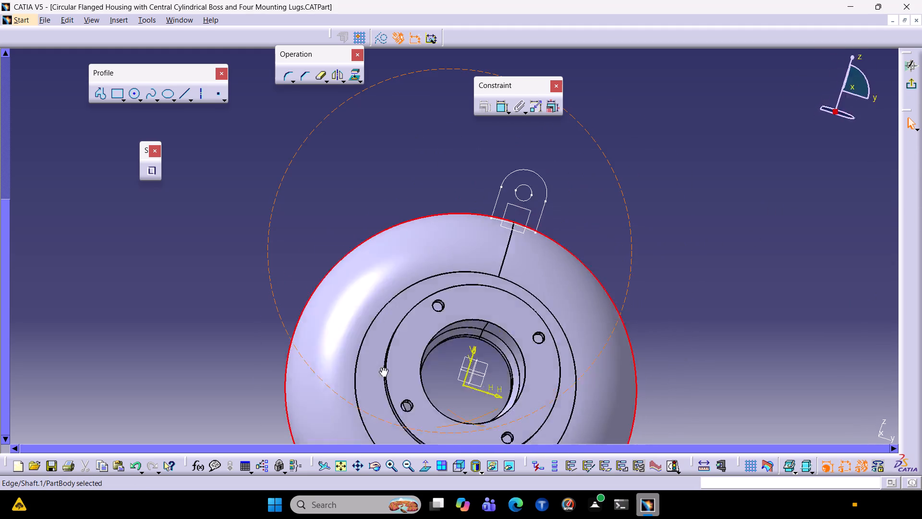
middle_click_drag(382, 367, 336, 422)
Undo the last action in the empty sketch and bring back the hidden specification tree.
key("ctrl+z")
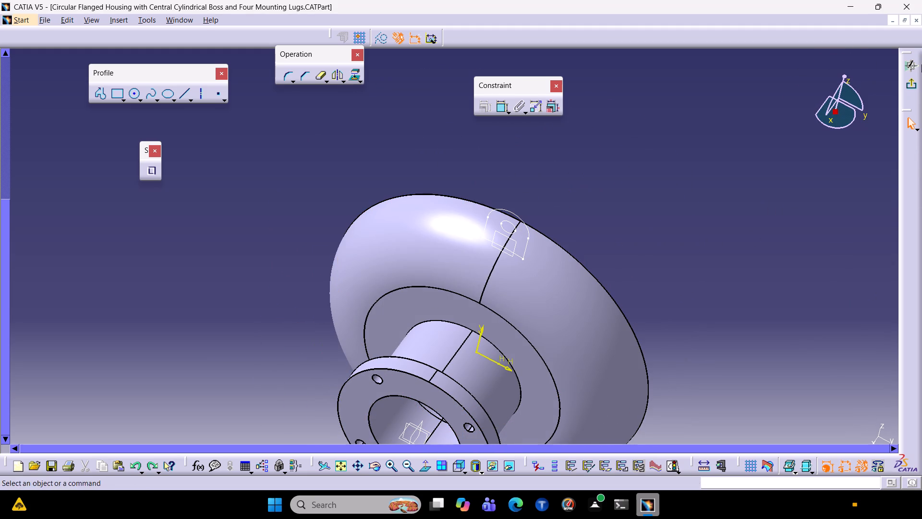
key("Escape")
key("Escape")
left_click_drag(0, 235, 35, 76)
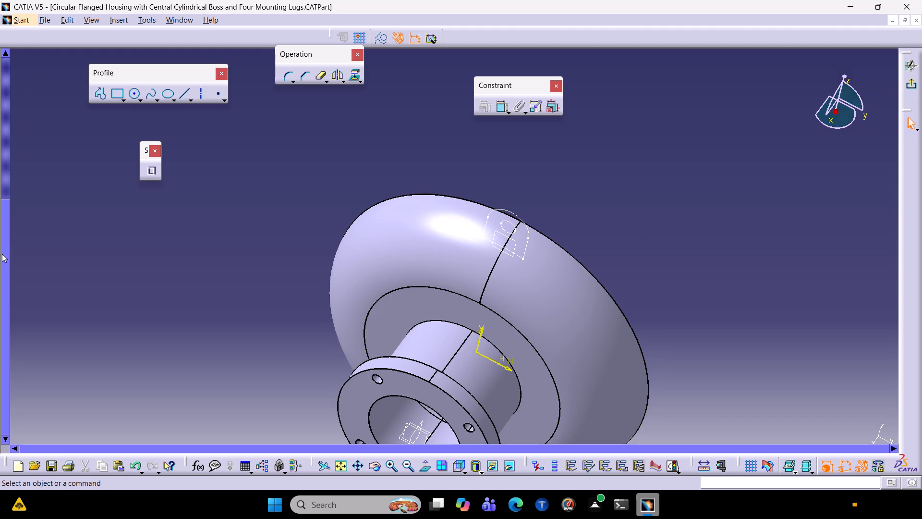
left_click(11, 247)
left_click_drag(2, 249, 26, 87)
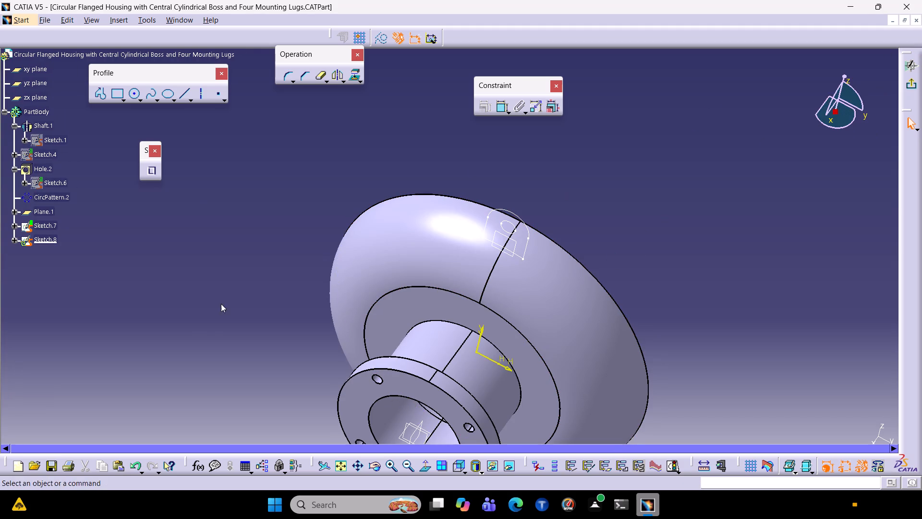
Leave the empty sketch on Plane.1 and reopen the lug outline sketch, Sketch.7, for editing.
left_click(911, 78)
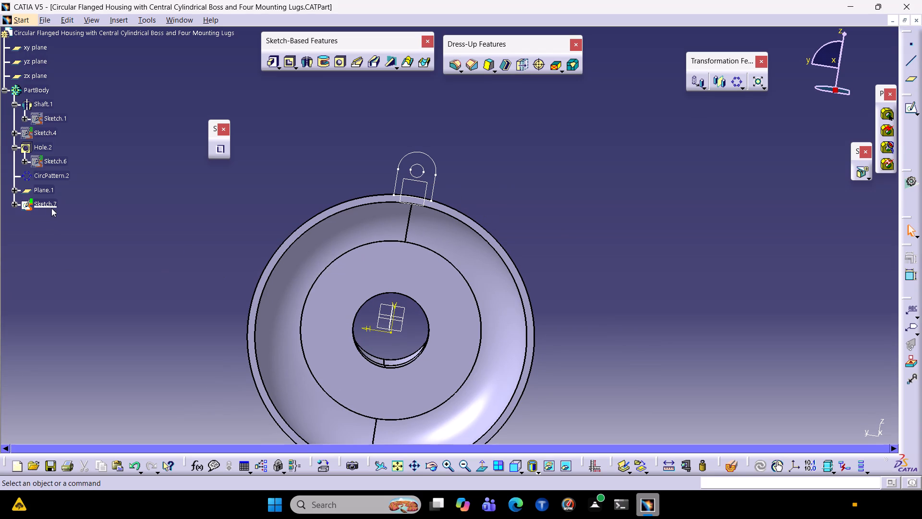
double_click(433, 166)
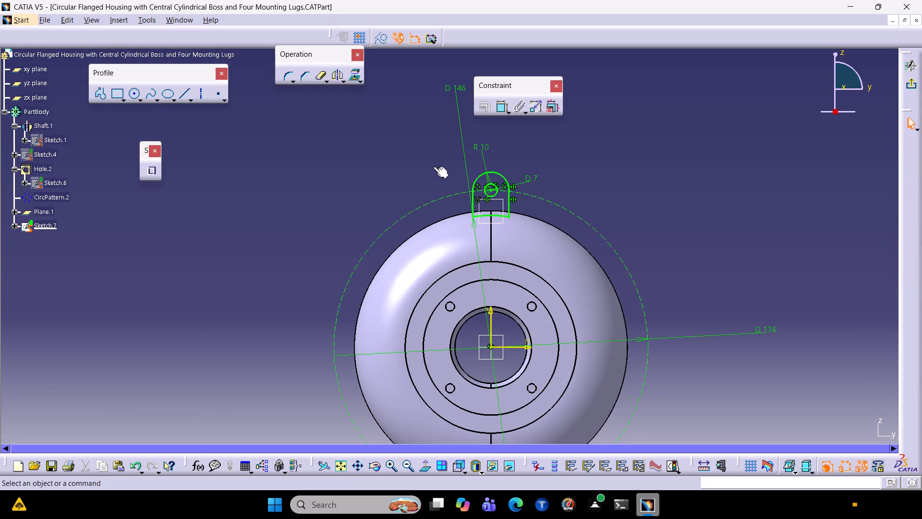
Examine where the lug outline's curved base meets the housing's rounded outer surface from several sides.
middle_click_drag(650, 225, 727, 162, "ctrl")
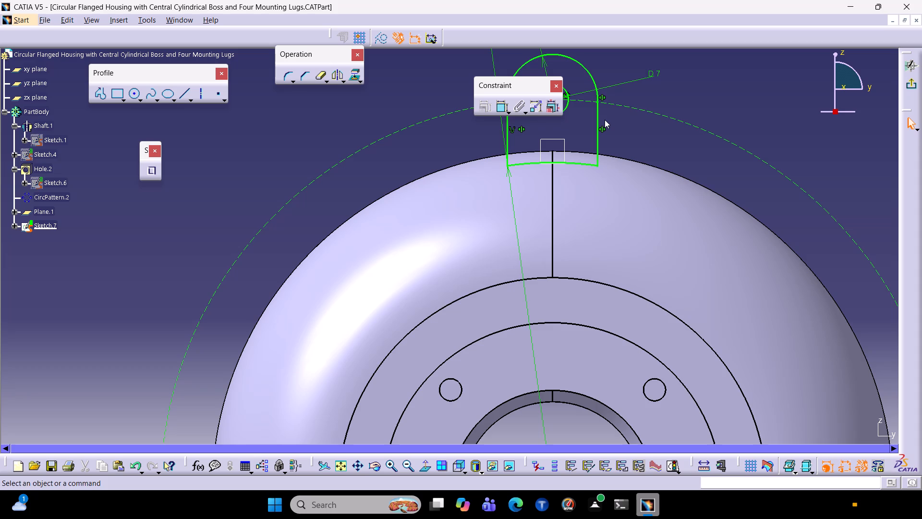
middle_click_drag(622, 134, 608, 151, "ctrl")
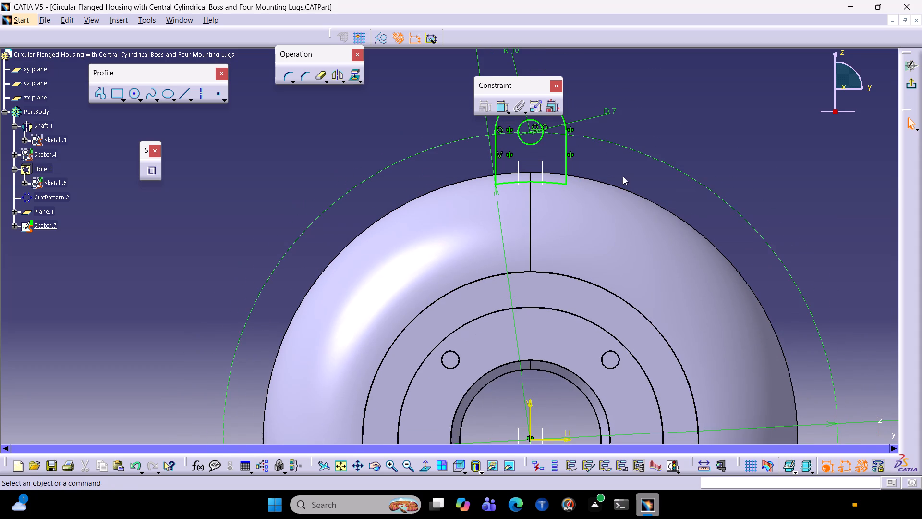
middle_click_drag(623, 176, 469, 188)
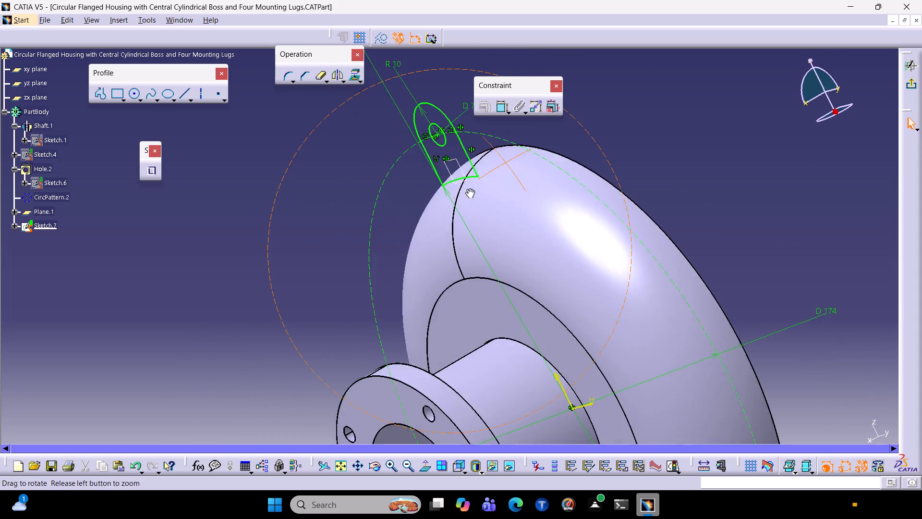
middle_click_drag(469, 188, 541, 173)
middle_click_drag(761, 185, 610, 252)
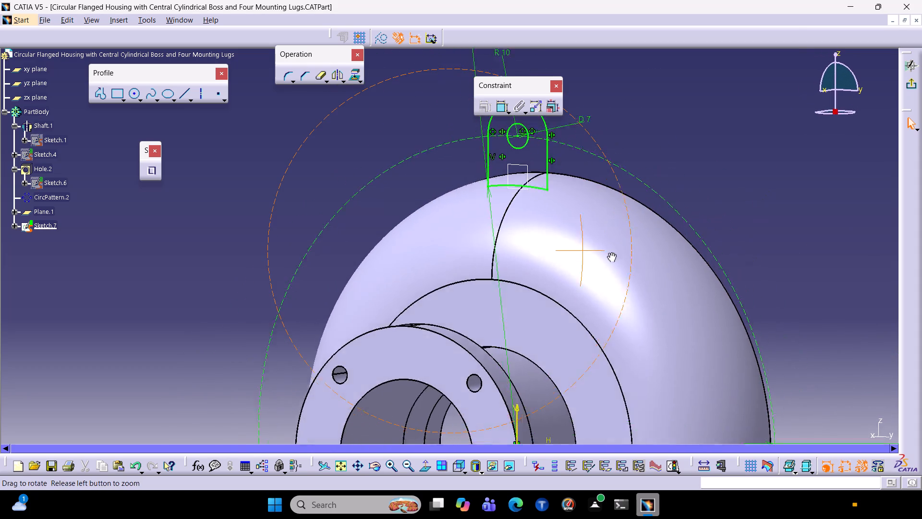
middle_click_drag(610, 252, 431, 331)
scroll(405, 306, "down", 1, "ctrl")
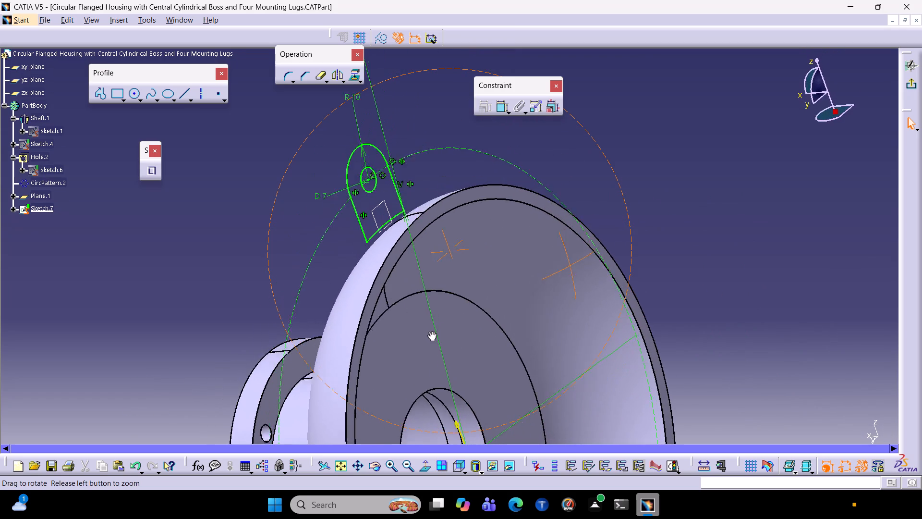
middle_click_drag(431, 331, 470, 337)
scroll(570, 171, "up", 1)
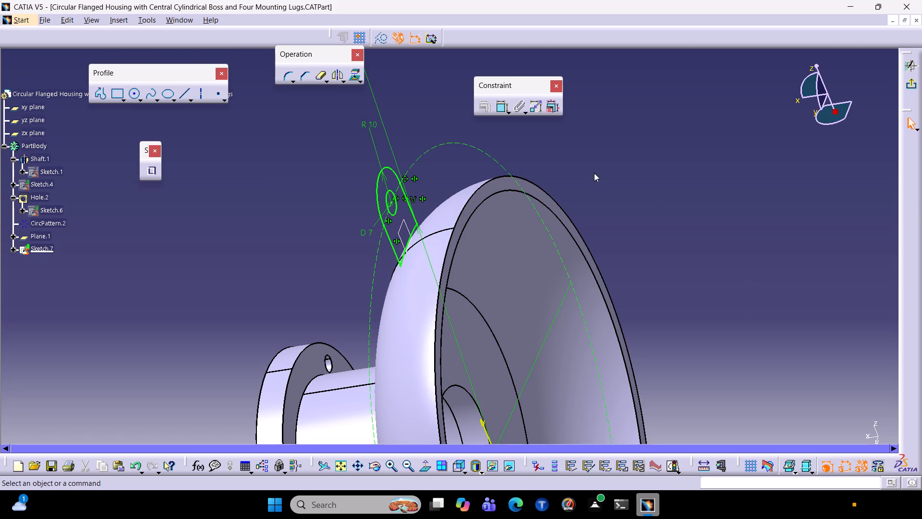
middle_click_drag(620, 235, 485, 167)
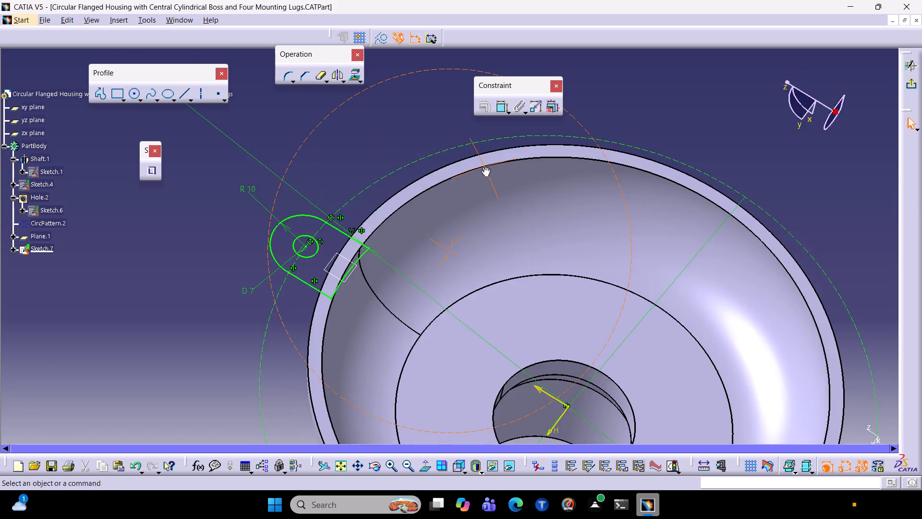
middle_click_drag(485, 167, 665, 212)
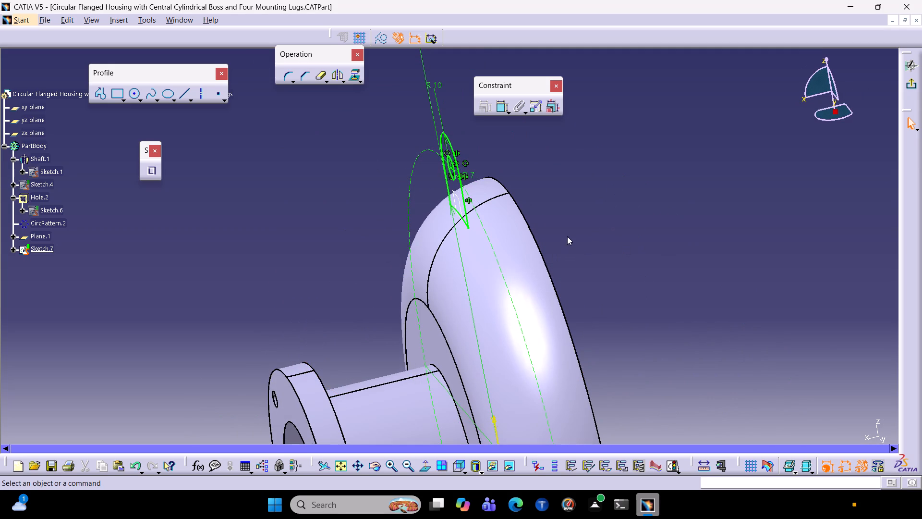
middle_click_drag(624, 253, 682, 209)
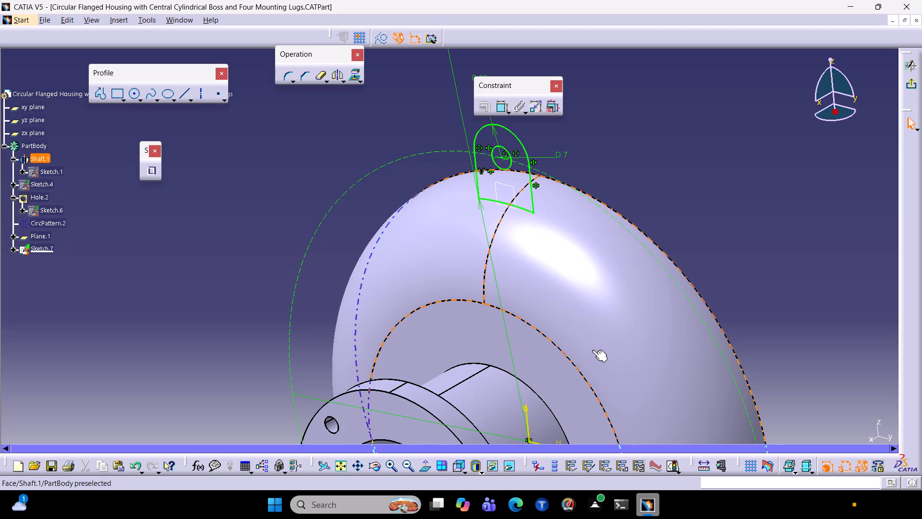
Check the diameter of the housing's outer rim edge in the standard back view with a trial dimension, and cancel it.
left_click(464, 470)
left_click(476, 377)
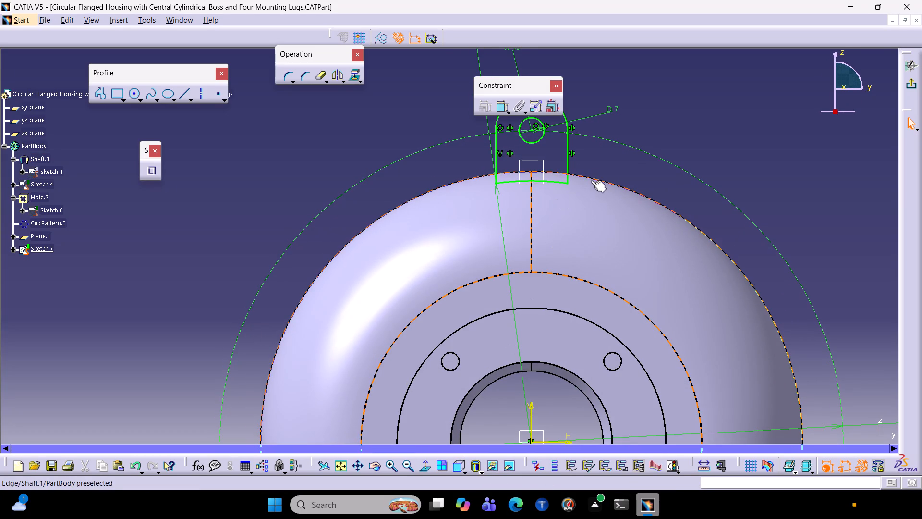
left_click(591, 180)
left_click(660, 185)
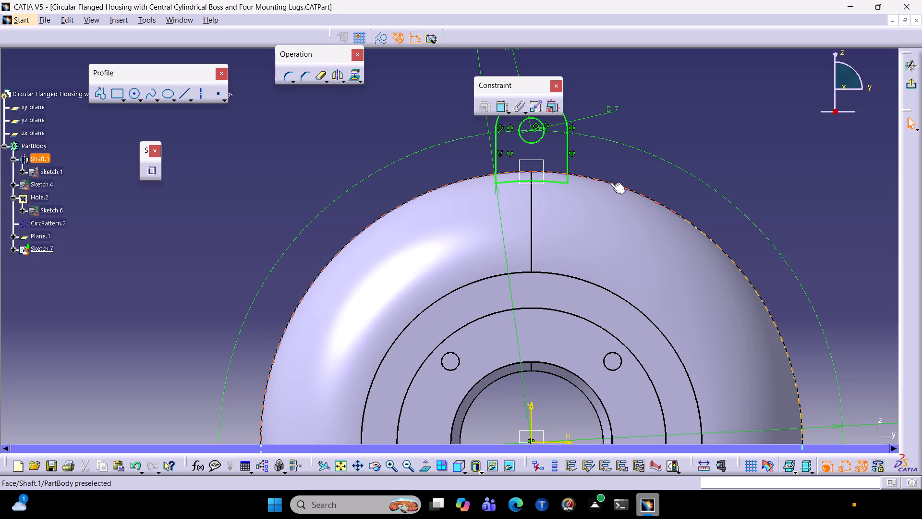
left_click(611, 181)
left_click(497, 109)
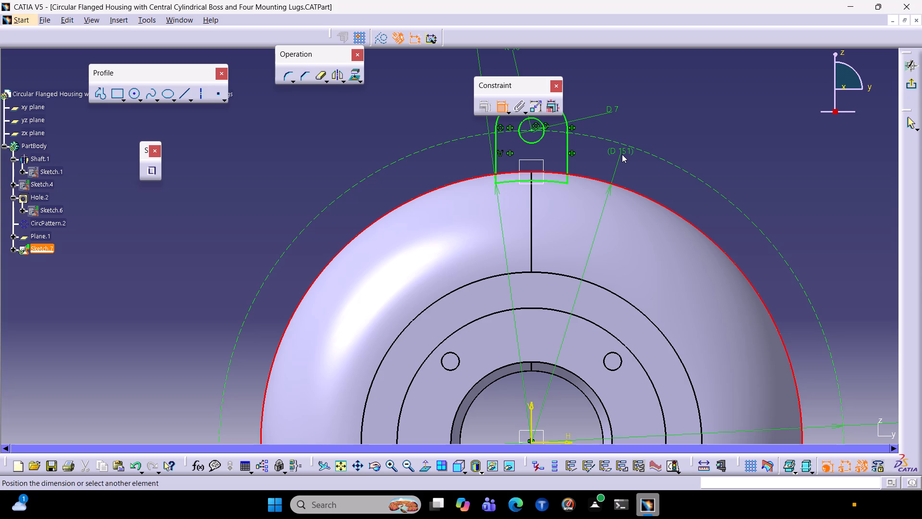
key("Escape")
key("Escape")
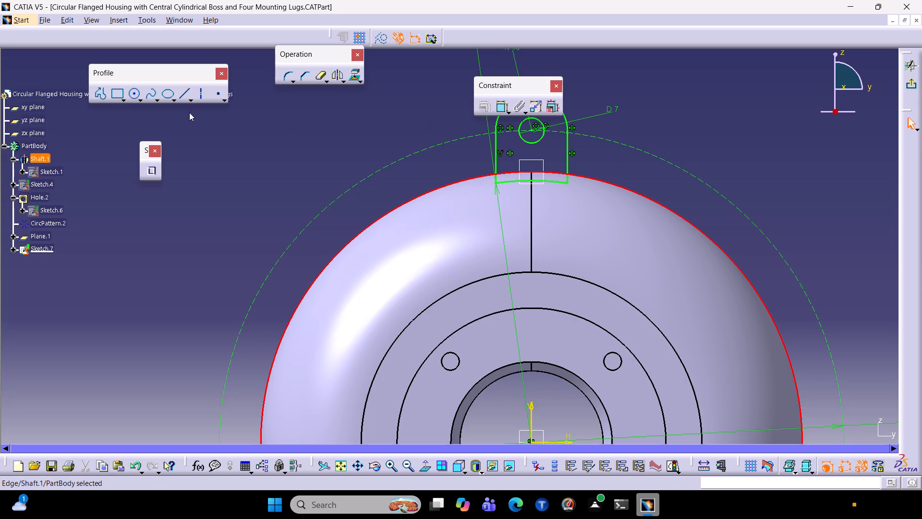
Sketch a circle centred on the sketch origin, with a radius of about 70 mm, just inside the housing's outer rim.
left_click(131, 95)
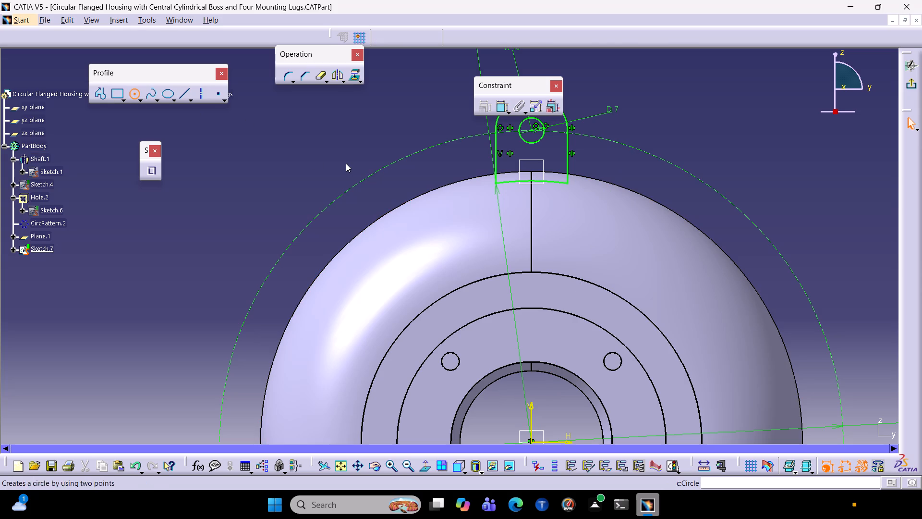
middle_click(350, 143)
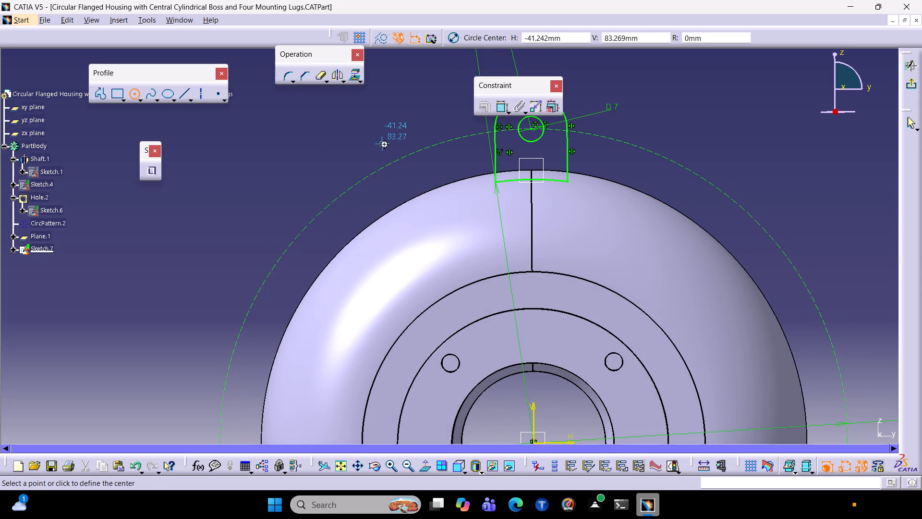
middle_click_drag(389, 138, 375, 174, "ctrl")
scroll(375, 174, "down", 1)
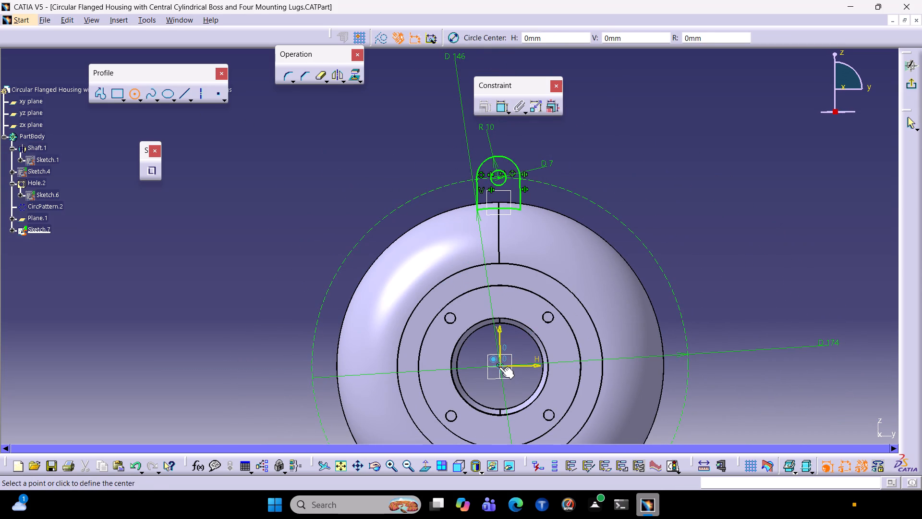
left_click(498, 366)
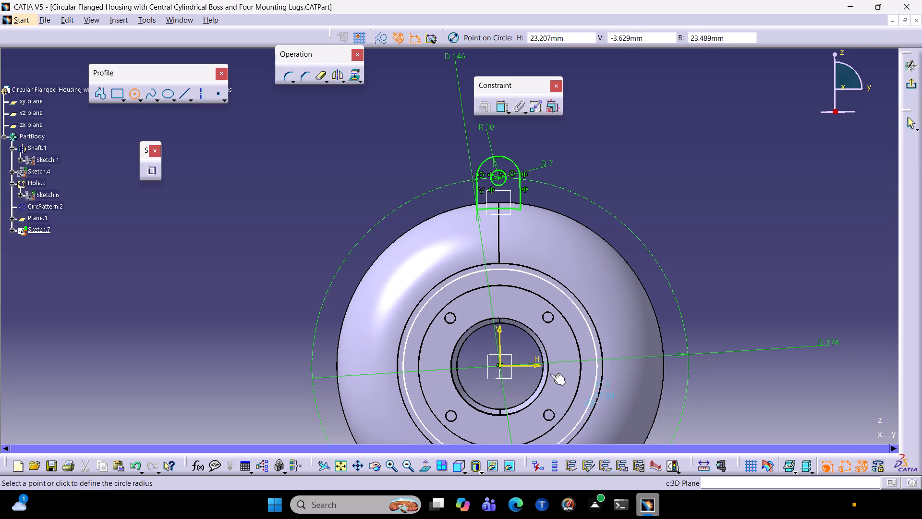
middle_click_drag(550, 373, 553, 285)
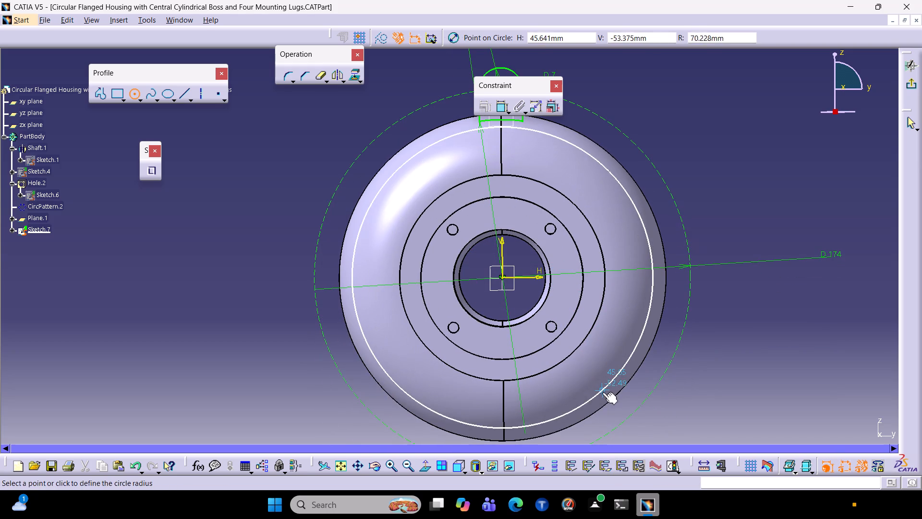
left_click(602, 392)
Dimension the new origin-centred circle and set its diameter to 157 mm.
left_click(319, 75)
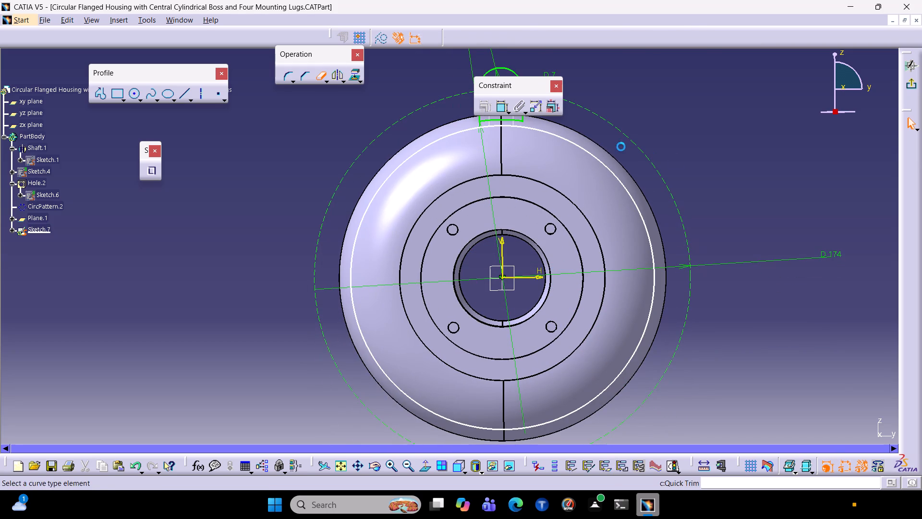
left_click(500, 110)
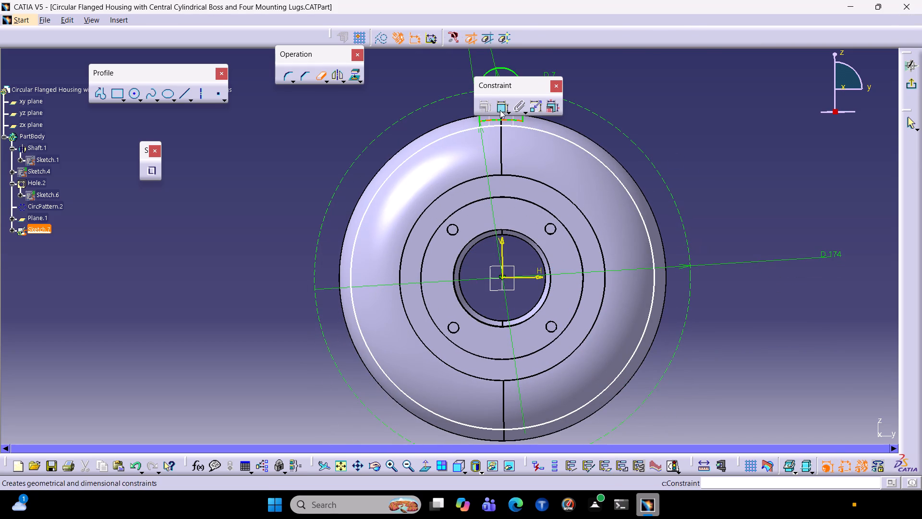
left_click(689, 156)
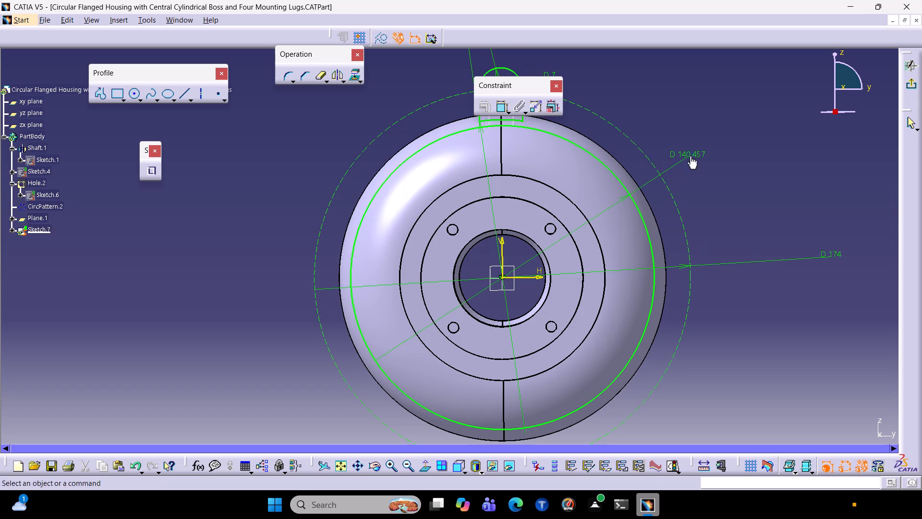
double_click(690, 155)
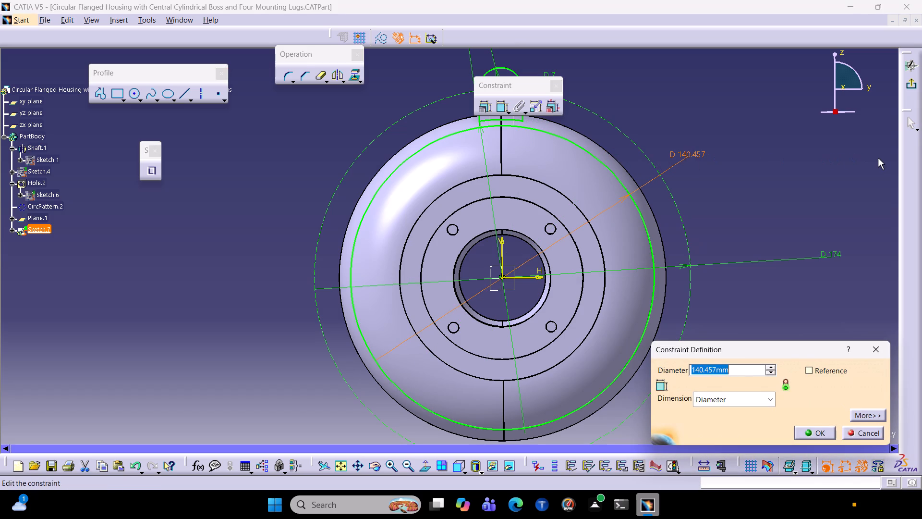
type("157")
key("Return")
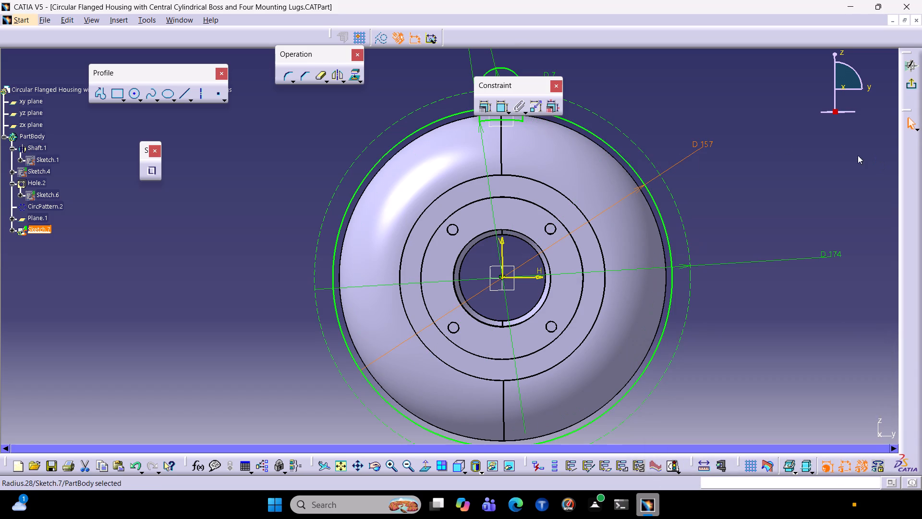
Examine from several sides how the 157 mm circle sits against the housing's rounded outer rim and the lug outline.
middle_click_drag(701, 115, 694, 198)
middle_click_drag(679, 203, 469, 222)
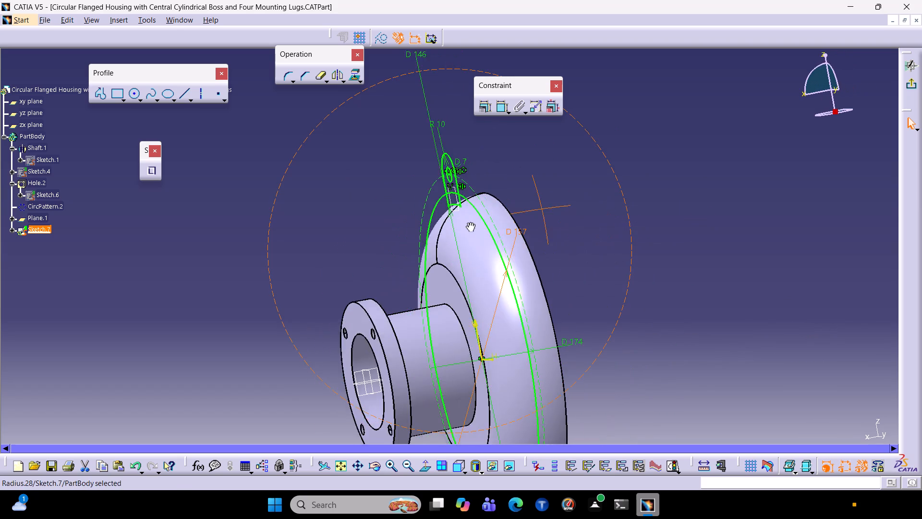
middle_click_drag(469, 222, 362, 245)
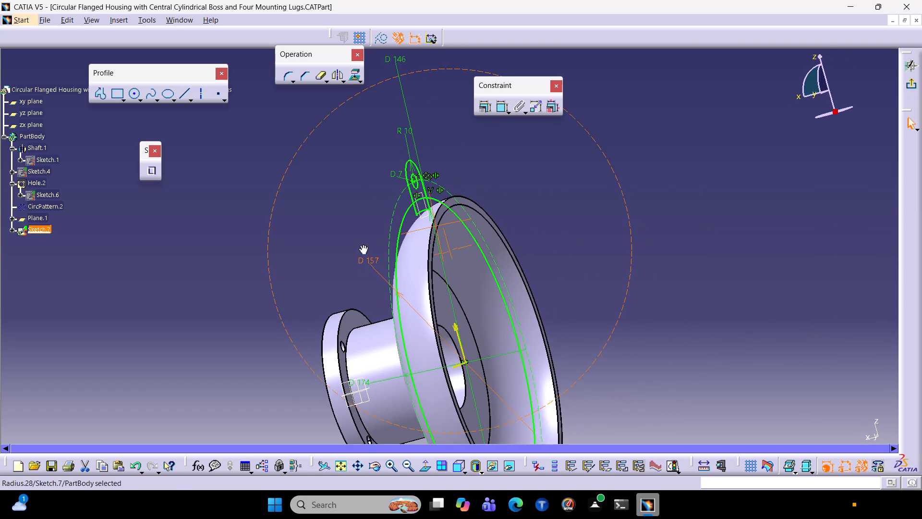
middle_click_drag(362, 245, 350, 285)
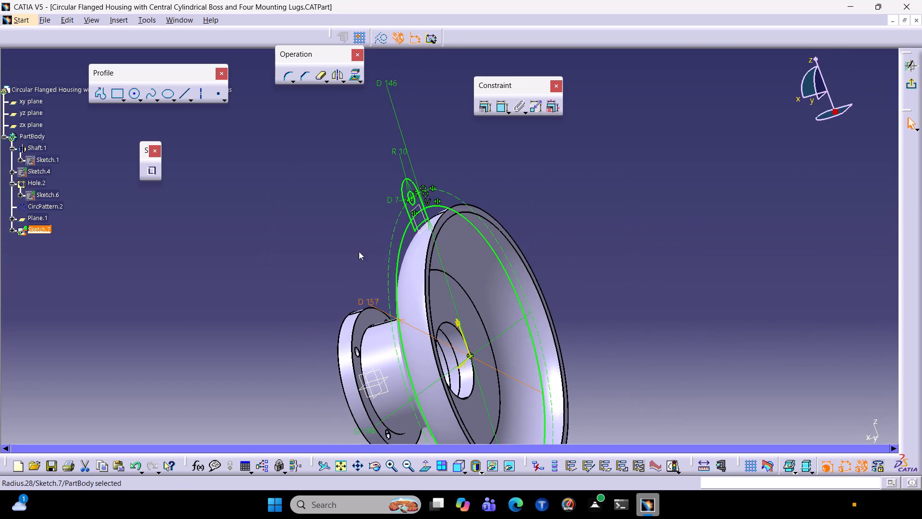
middle_click_drag(532, 199, 701, 183)
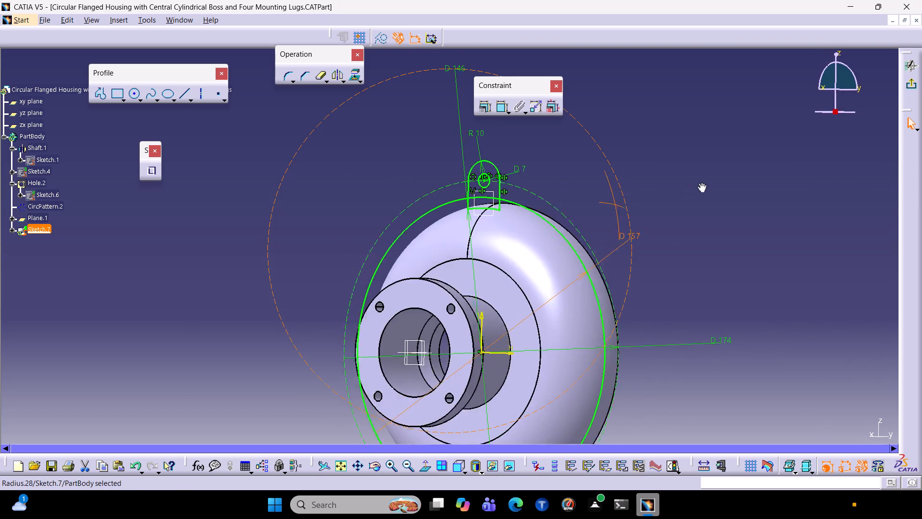
middle_click_drag(701, 183, 478, 203)
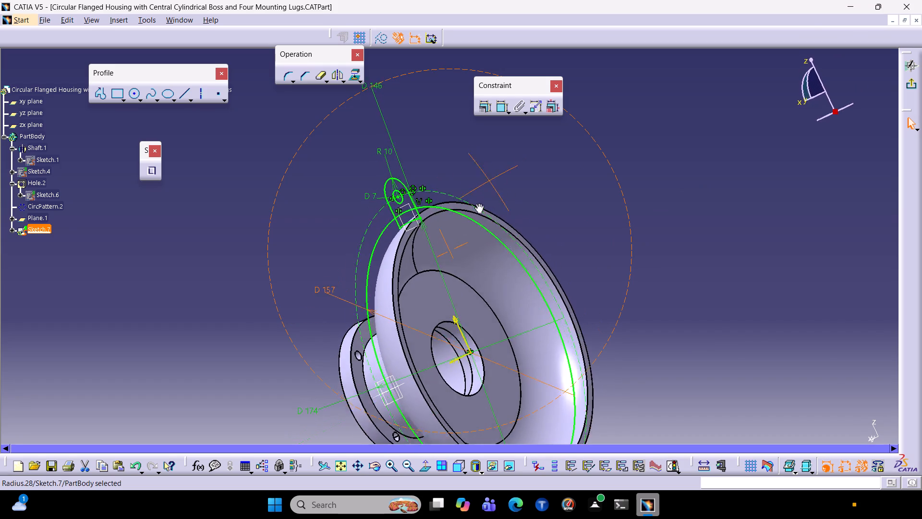
middle_click_drag(478, 203, 481, 224)
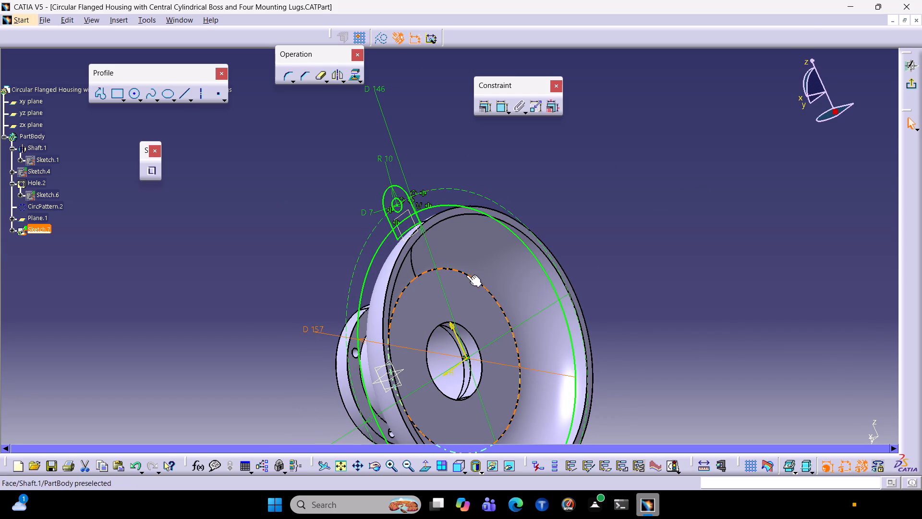
middle_click_drag(693, 226, 727, 257, "ctrl")
middle_click_drag(615, 300, 616, 300, "ctrl")
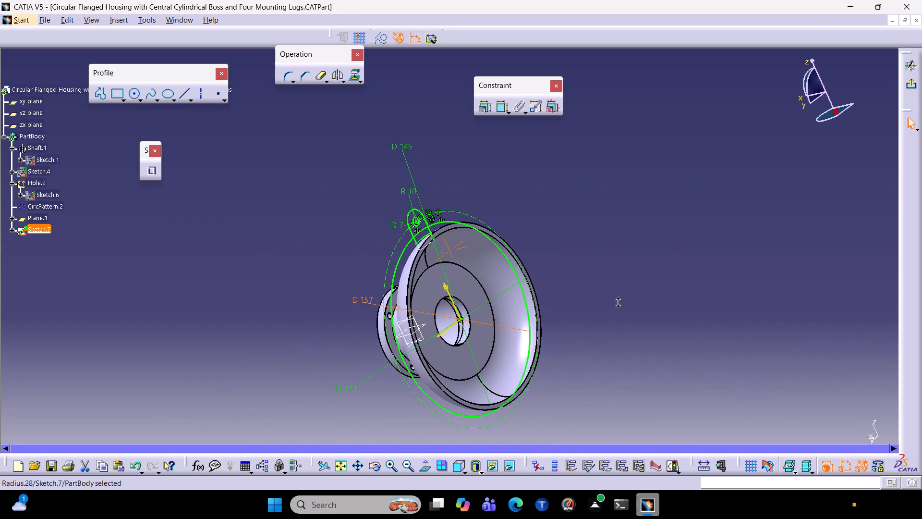
middle_click_drag(616, 300, 699, 296, "ctrl")
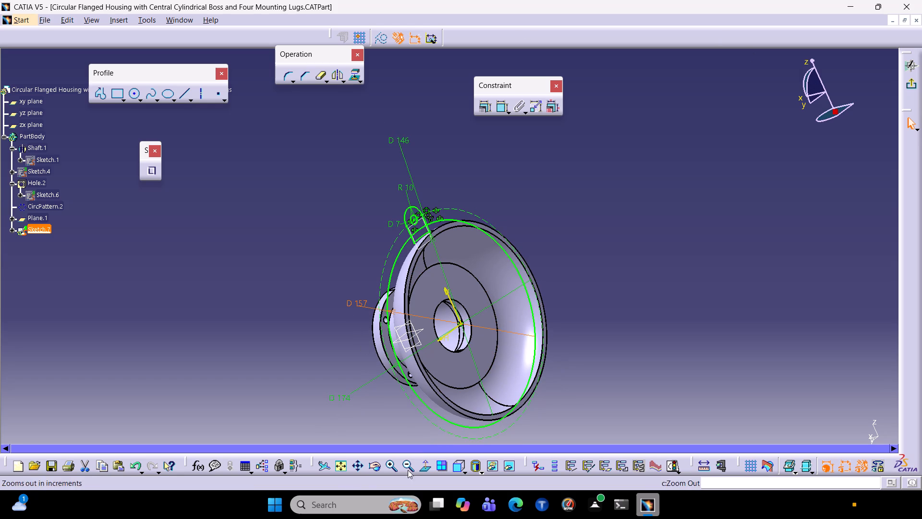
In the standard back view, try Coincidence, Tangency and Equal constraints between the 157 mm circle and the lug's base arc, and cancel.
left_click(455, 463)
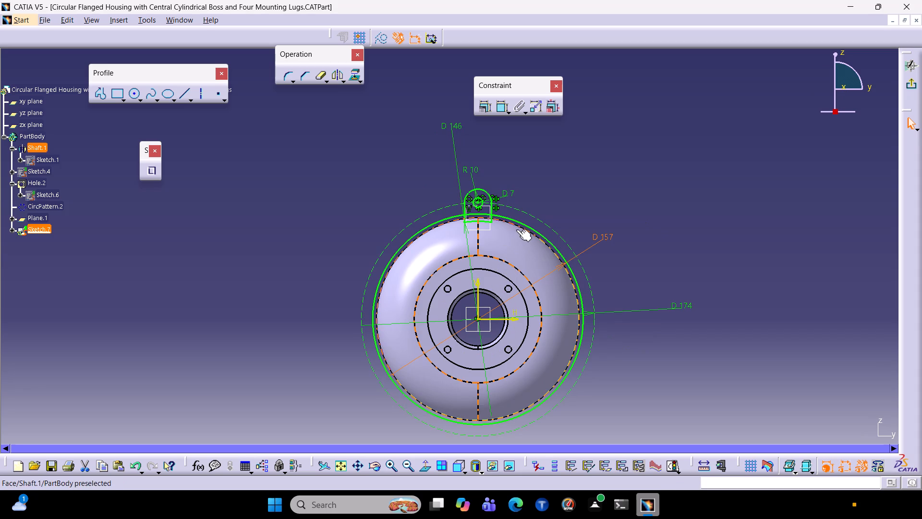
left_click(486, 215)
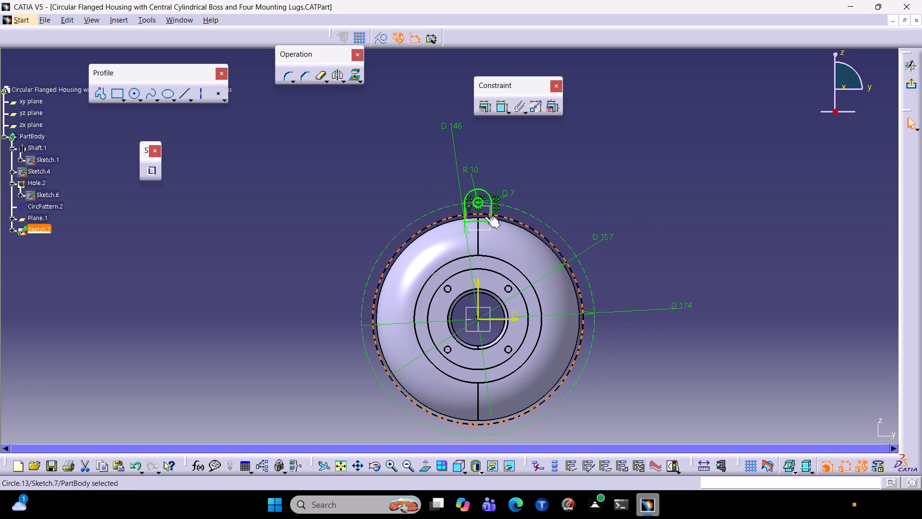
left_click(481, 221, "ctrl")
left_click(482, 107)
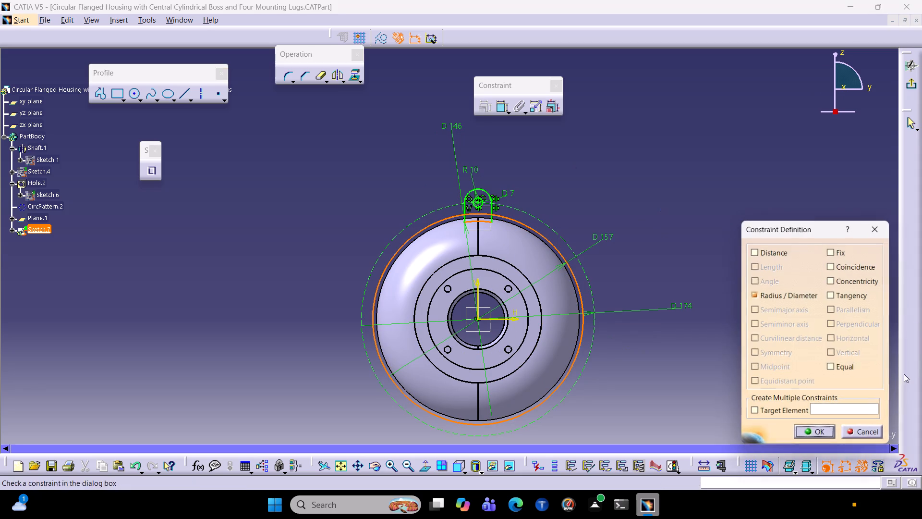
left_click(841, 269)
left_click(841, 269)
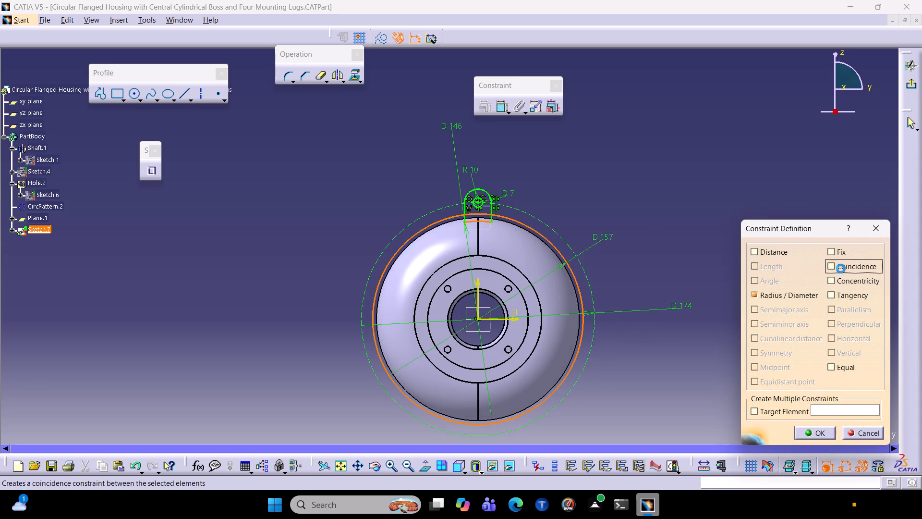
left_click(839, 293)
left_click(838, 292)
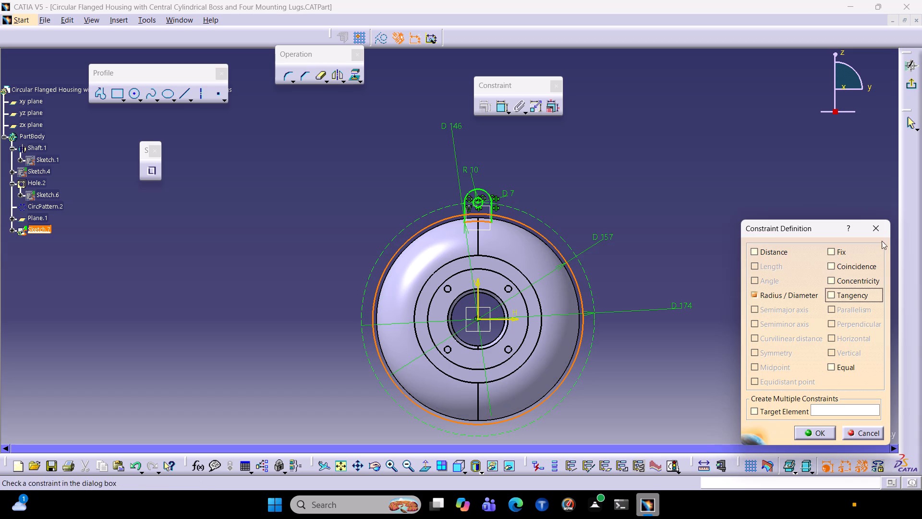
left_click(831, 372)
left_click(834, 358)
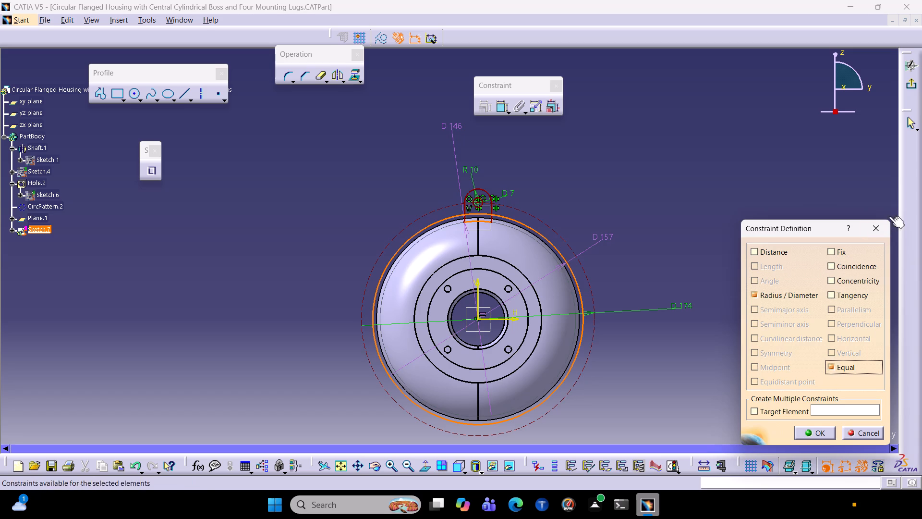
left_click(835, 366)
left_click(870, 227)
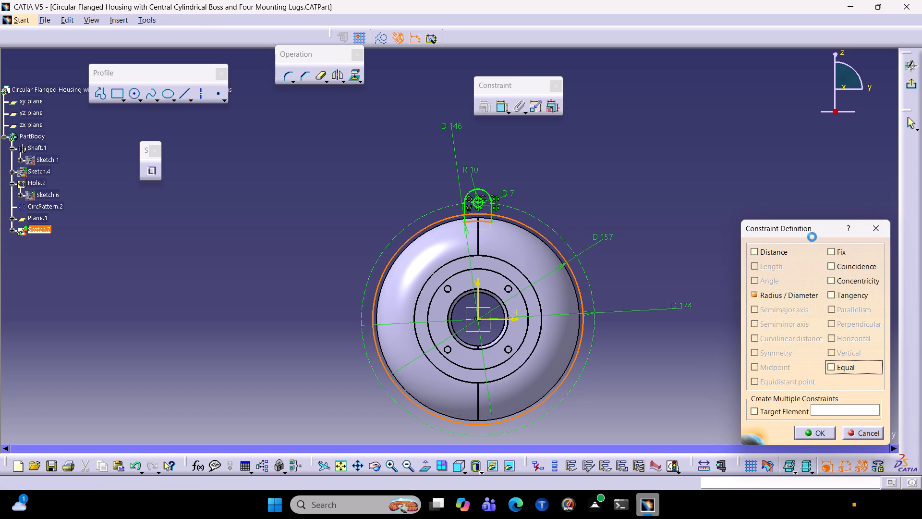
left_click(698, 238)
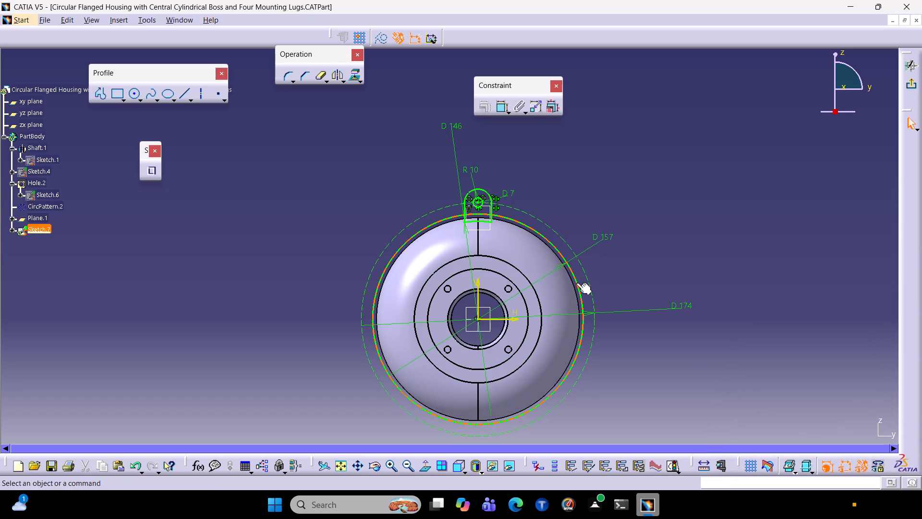
Delete the 157 mm circle from the lug sketch.
left_click(576, 283)
key("Delete")
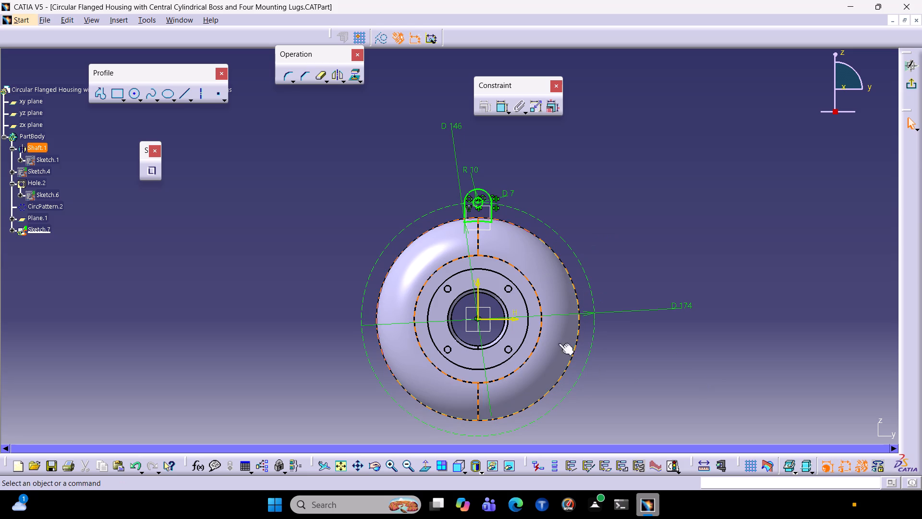
Check the diameter of the dashed construction circle through the lug hole with a trial dimension, and cancel it.
left_click(563, 238)
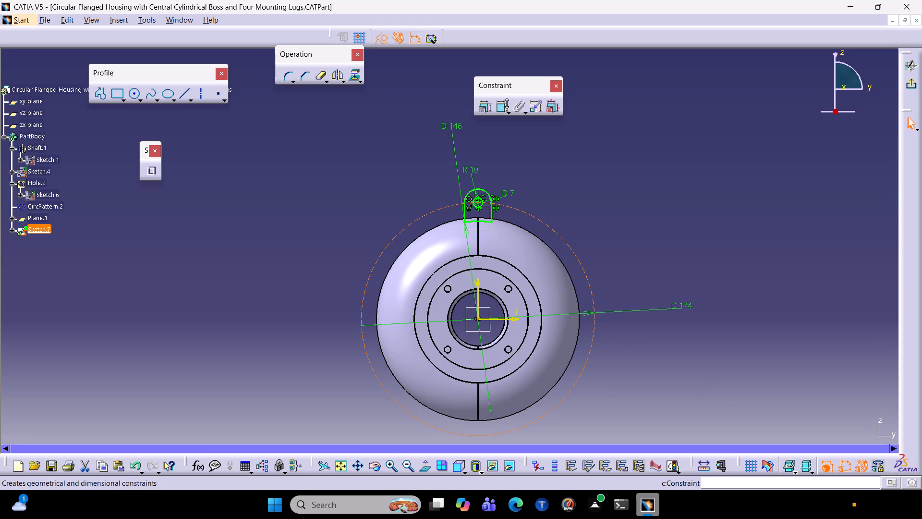
left_click(500, 105)
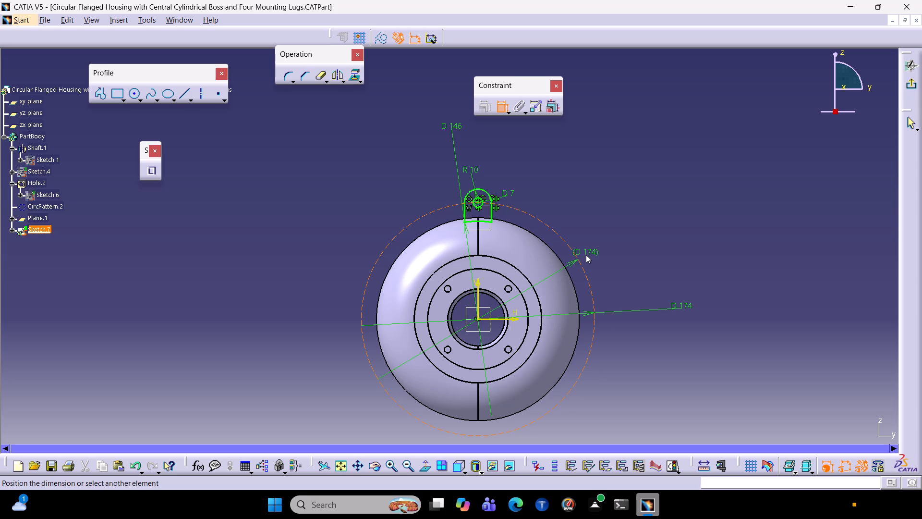
key("Escape")
key("Escape")
key("Escape")
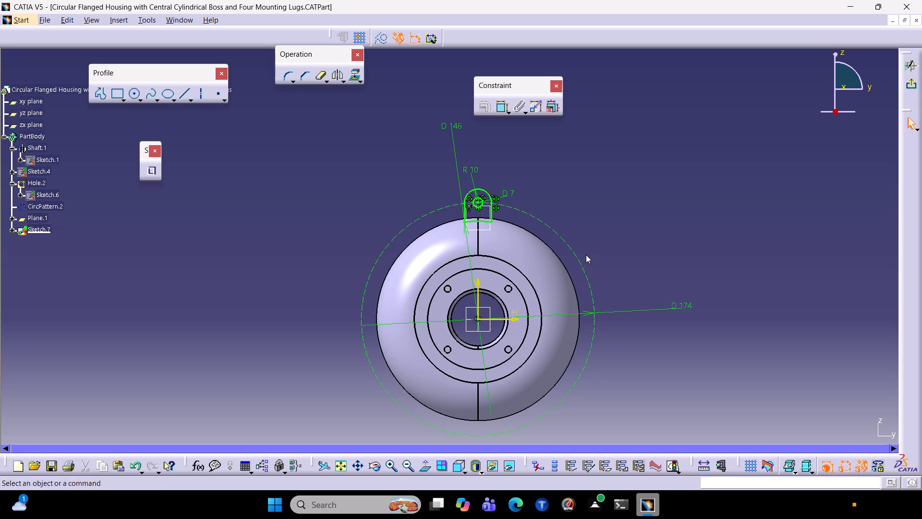
Move the lug base arc's diameter dimension in towards the sketch centre and set it to 151 mm.
left_click_drag(473, 272, 434, 287)
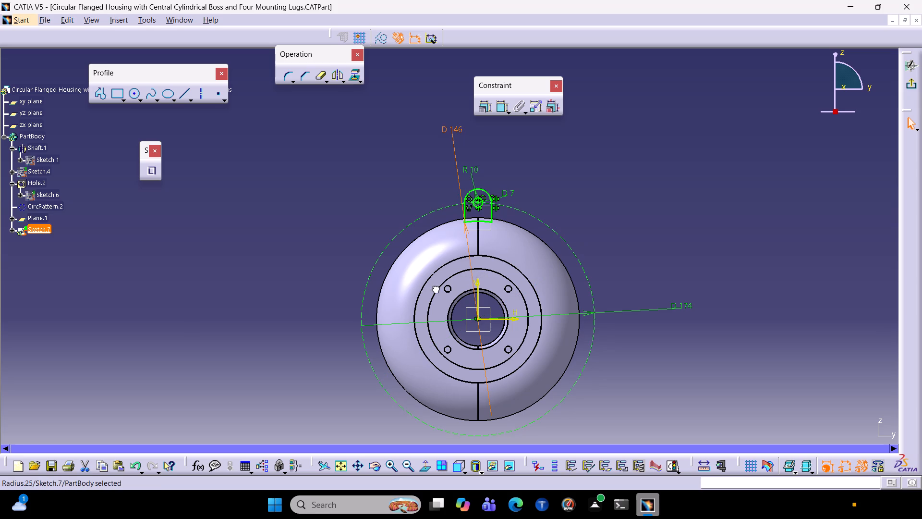
left_click_drag(434, 287, 299, 386)
left_click_drag(444, 105, 472, 266)
double_click(470, 266)
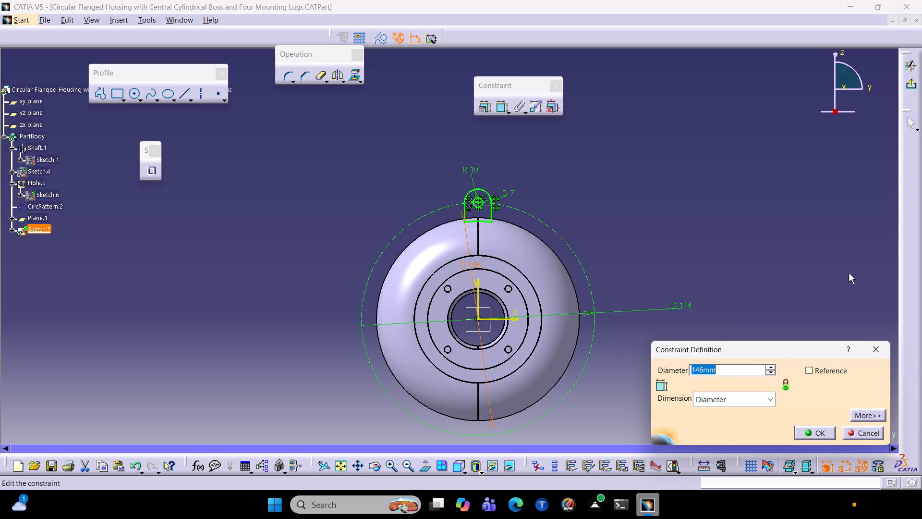
type("151")
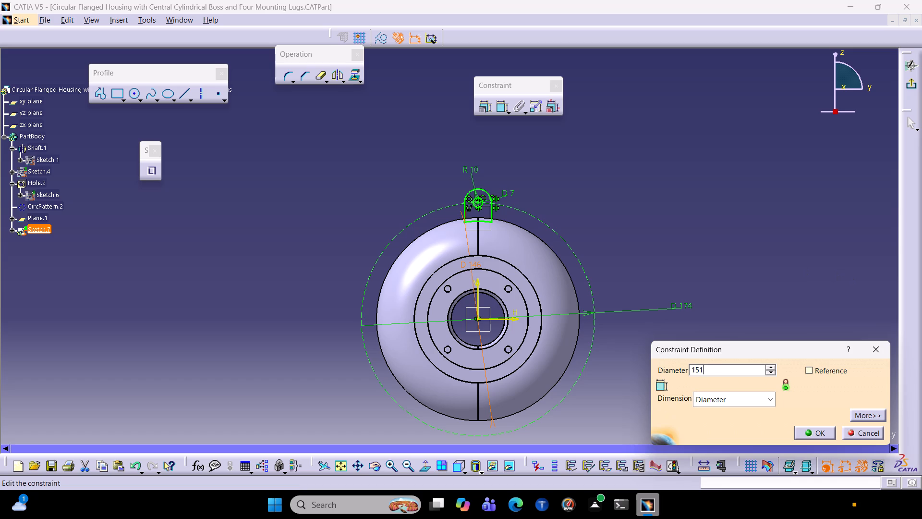
key("Return")
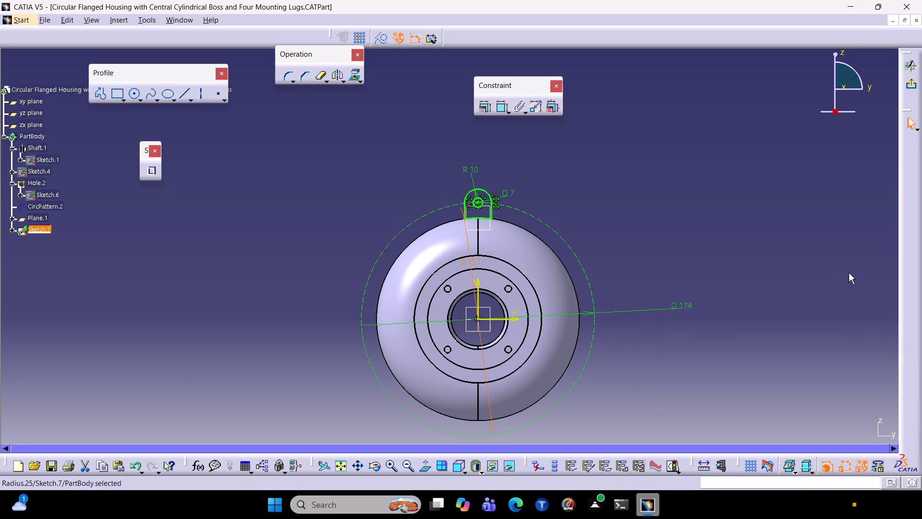
Examine from several sides where the lug outline's resized base arc meets the housing's rounded outer surface.
middle_click_drag(637, 234, 276, 301)
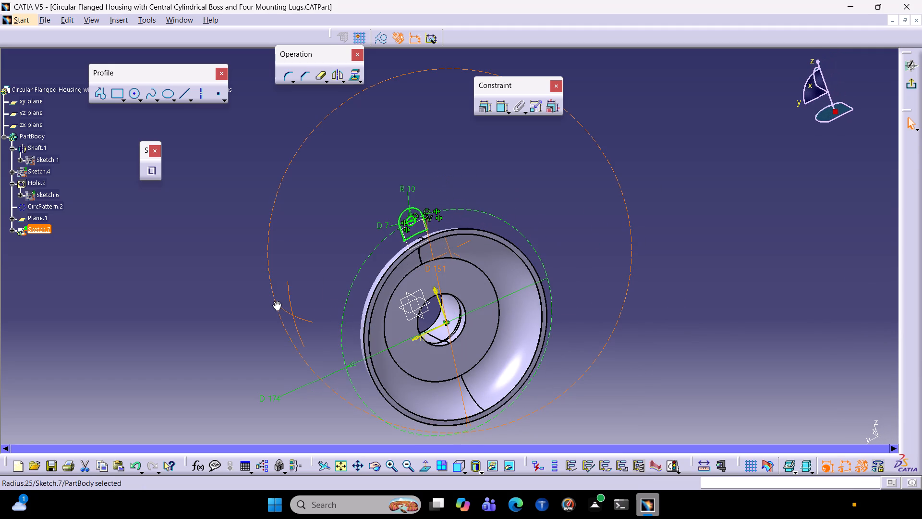
middle_click_drag(276, 301, 550, 246)
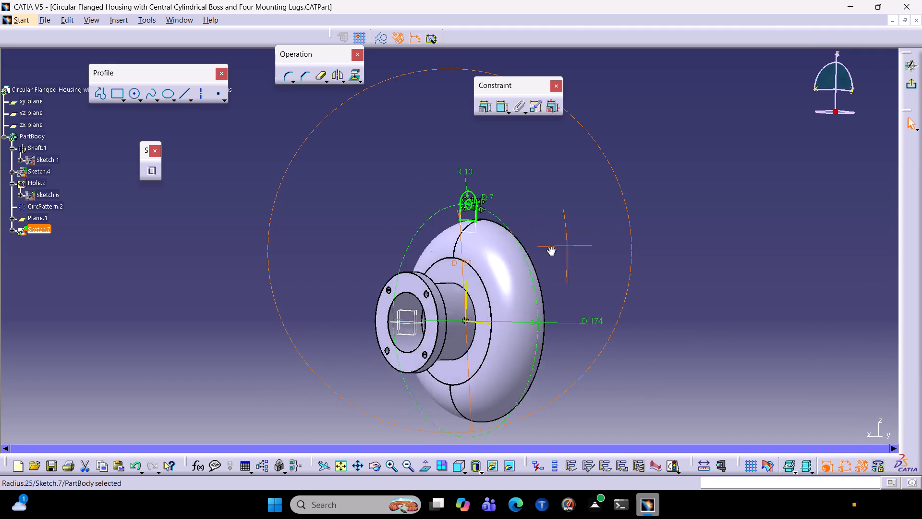
middle_click_drag(550, 246, 555, 274)
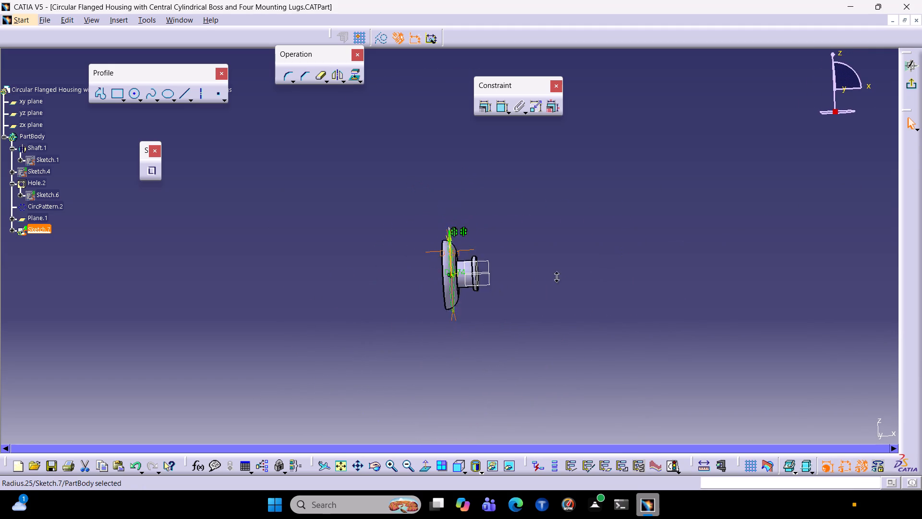
middle_click_drag(555, 274, 793, 123)
middle_click_drag(649, 252, 716, 211, "ctrl")
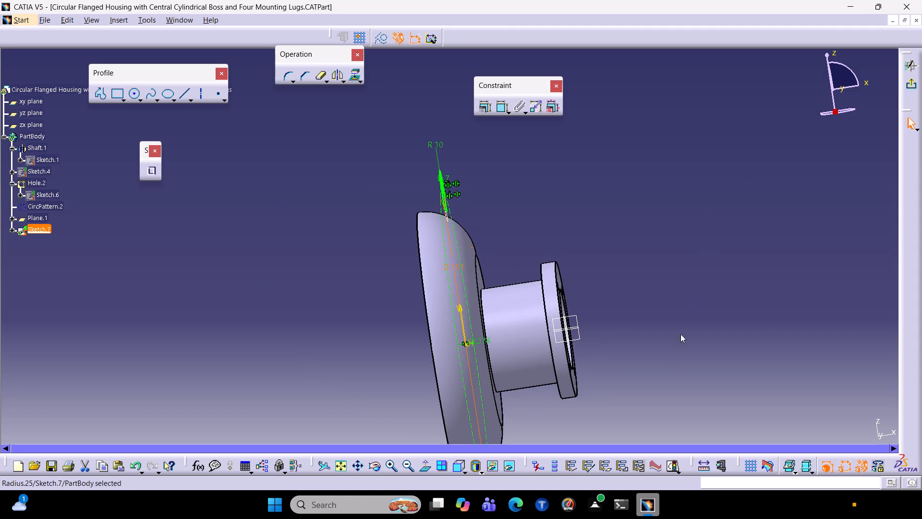
middle_click_drag(676, 356, 493, 379)
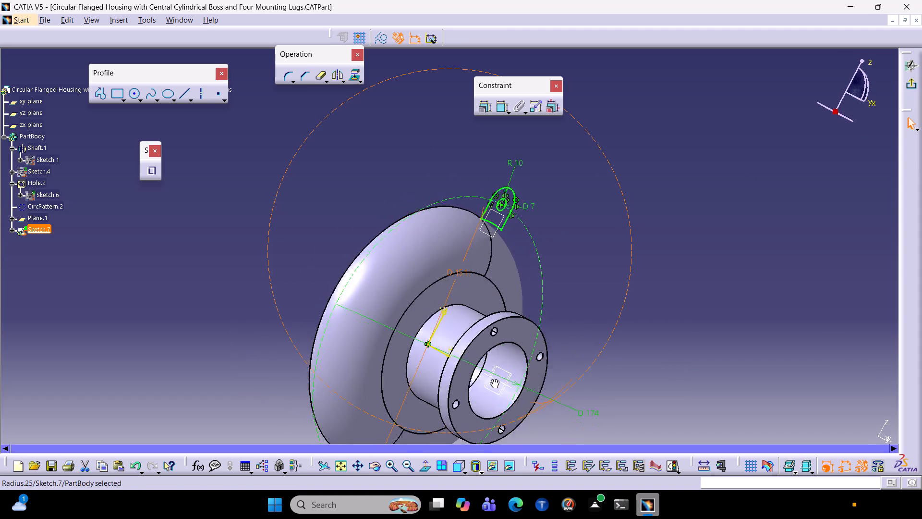
middle_click_drag(493, 379, 503, 380)
middle_click_drag(598, 322, 536, 239)
middle_click_drag(560, 251, 619, 214, "ctrl")
middle_click_drag(619, 214, 590, 241)
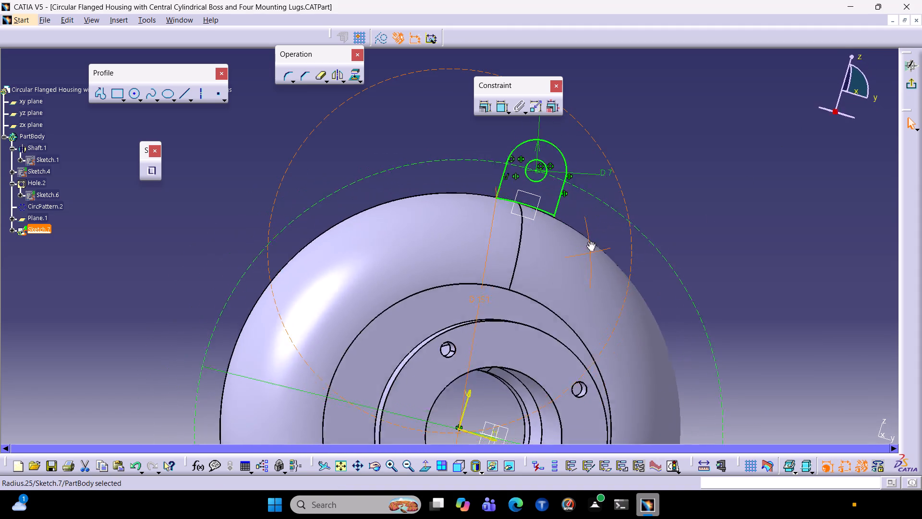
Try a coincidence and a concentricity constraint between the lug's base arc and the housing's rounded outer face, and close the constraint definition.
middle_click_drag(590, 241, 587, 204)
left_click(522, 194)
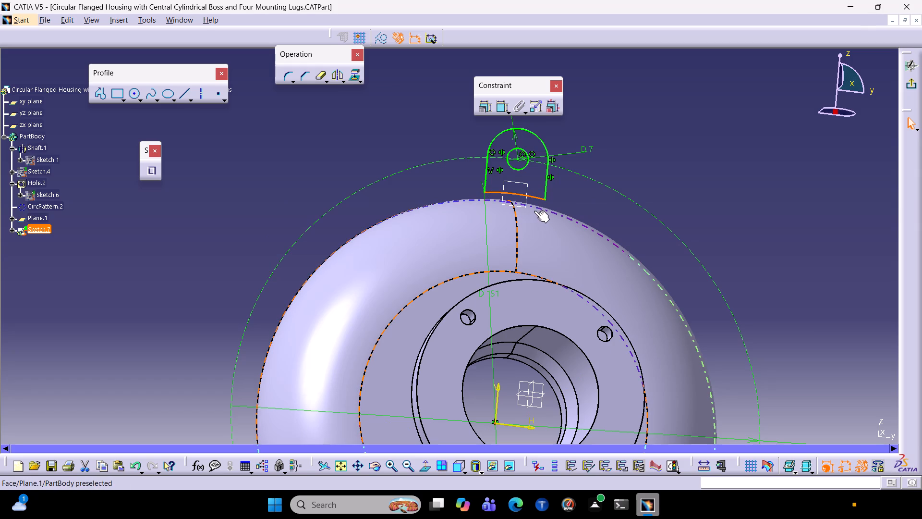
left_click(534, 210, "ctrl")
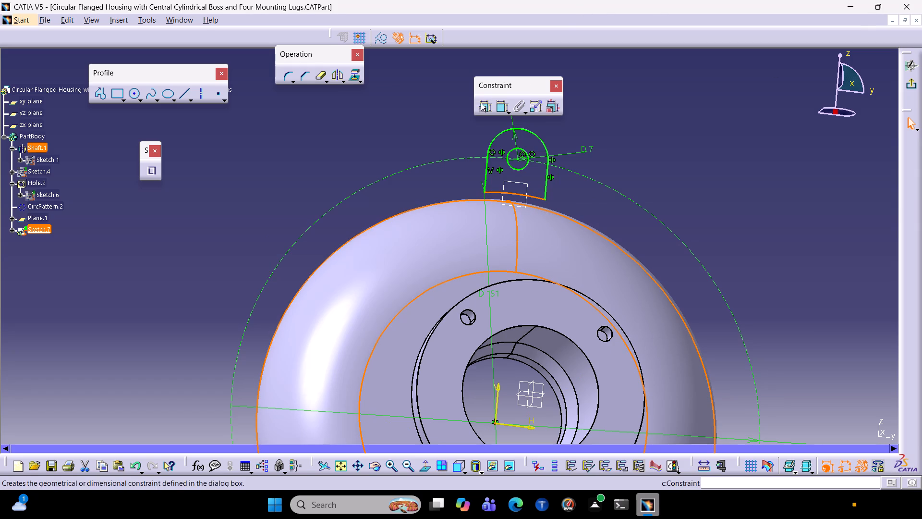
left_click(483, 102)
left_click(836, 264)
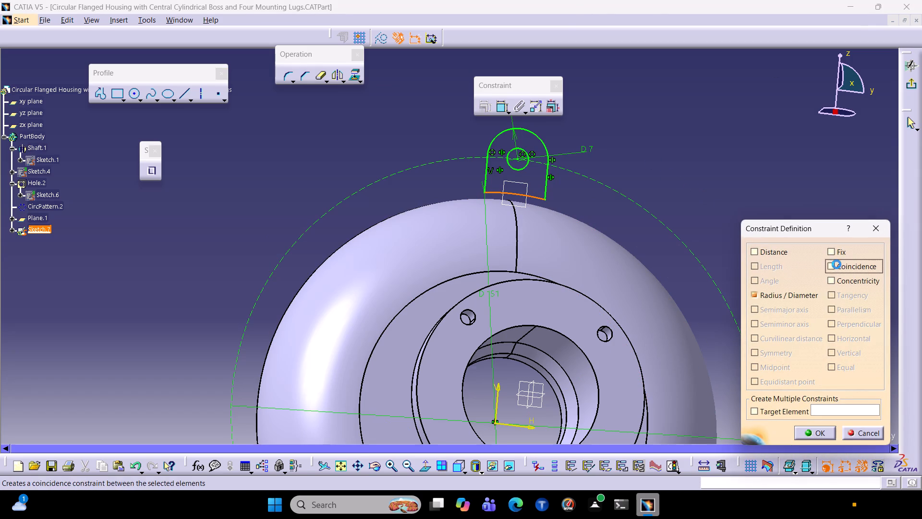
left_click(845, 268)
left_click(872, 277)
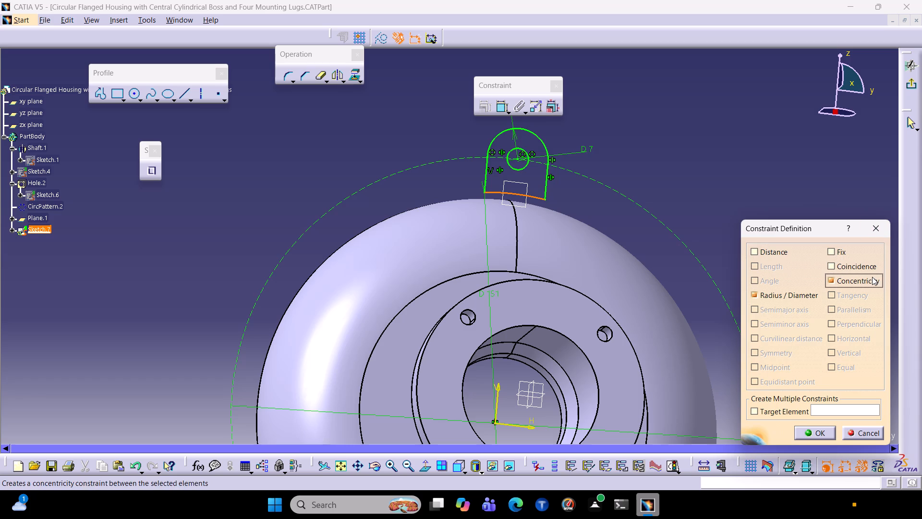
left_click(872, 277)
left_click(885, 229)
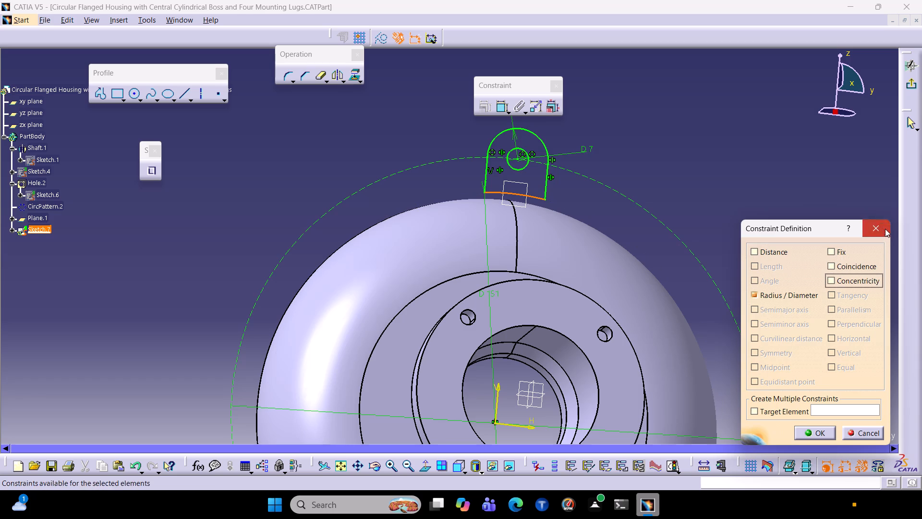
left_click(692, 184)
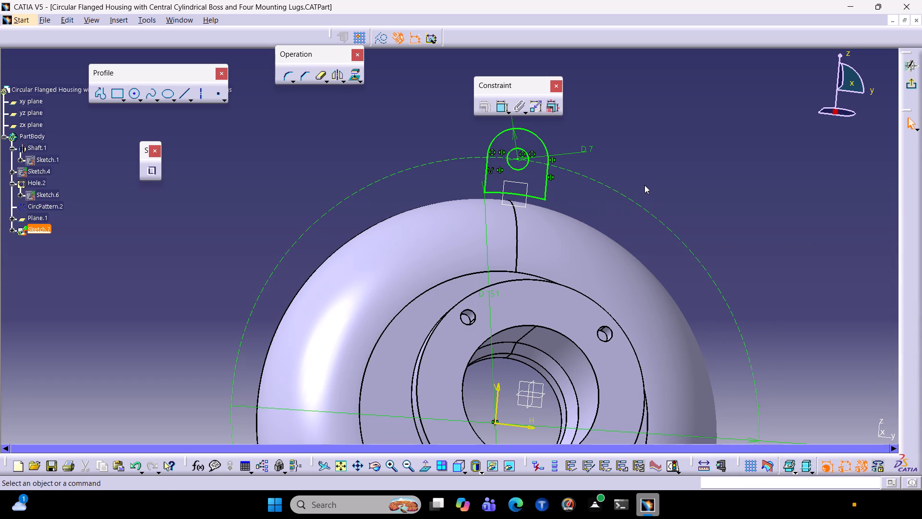
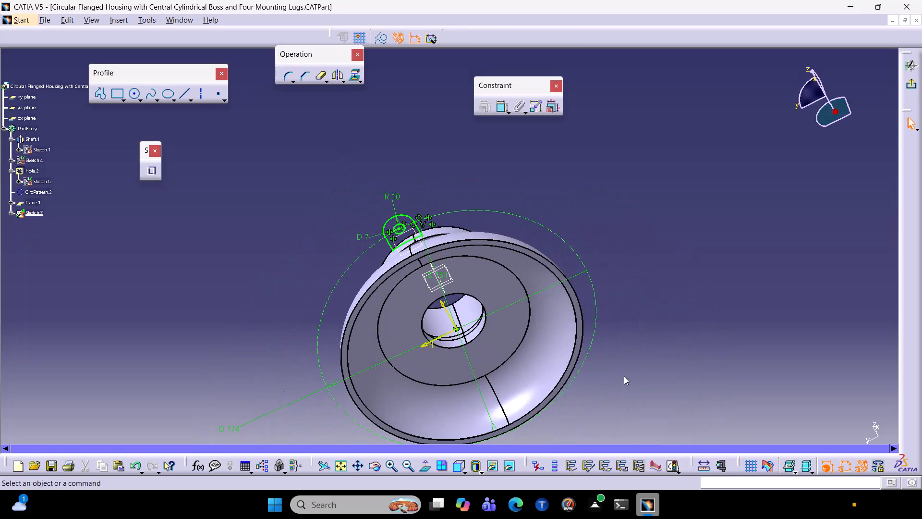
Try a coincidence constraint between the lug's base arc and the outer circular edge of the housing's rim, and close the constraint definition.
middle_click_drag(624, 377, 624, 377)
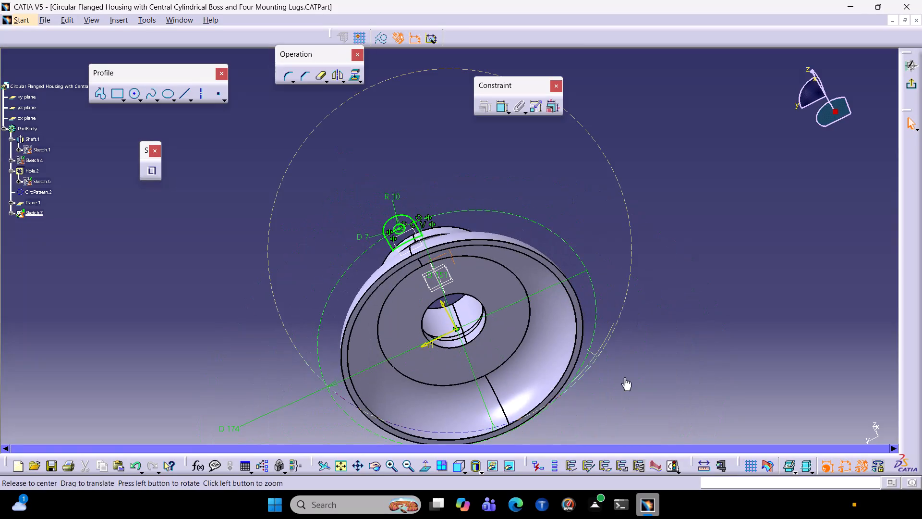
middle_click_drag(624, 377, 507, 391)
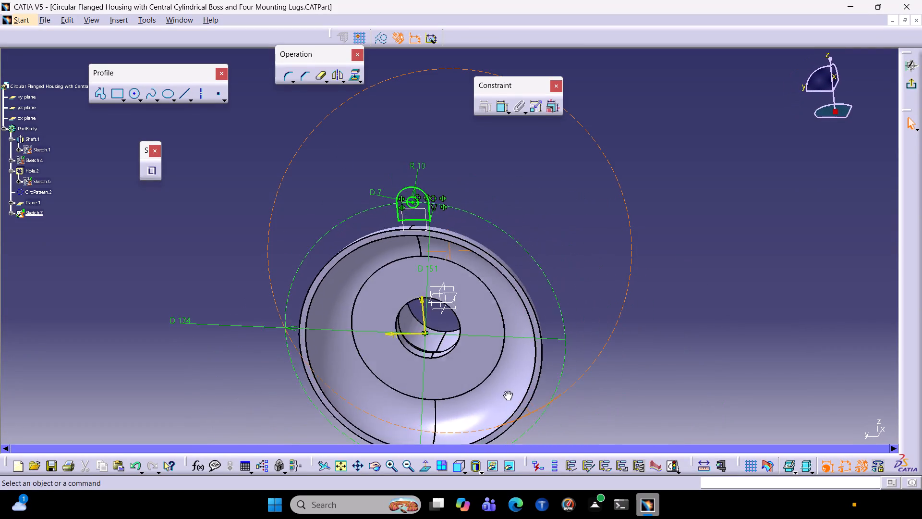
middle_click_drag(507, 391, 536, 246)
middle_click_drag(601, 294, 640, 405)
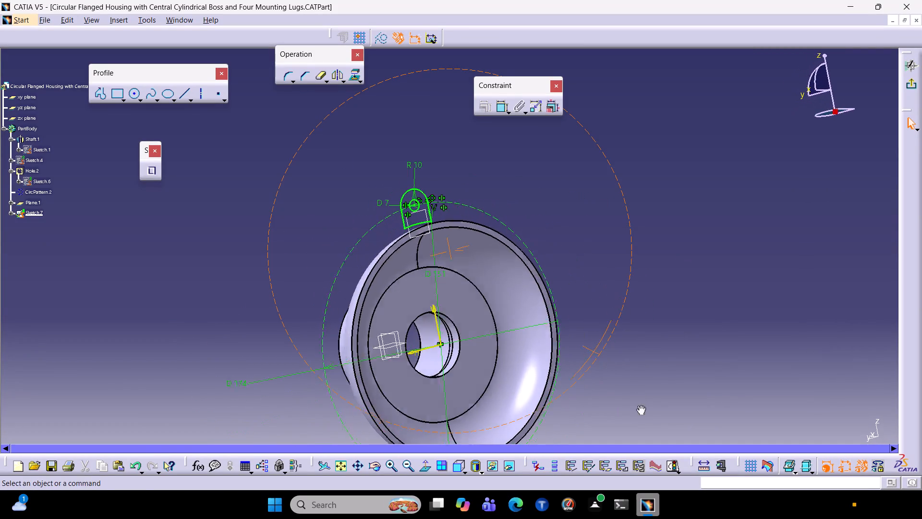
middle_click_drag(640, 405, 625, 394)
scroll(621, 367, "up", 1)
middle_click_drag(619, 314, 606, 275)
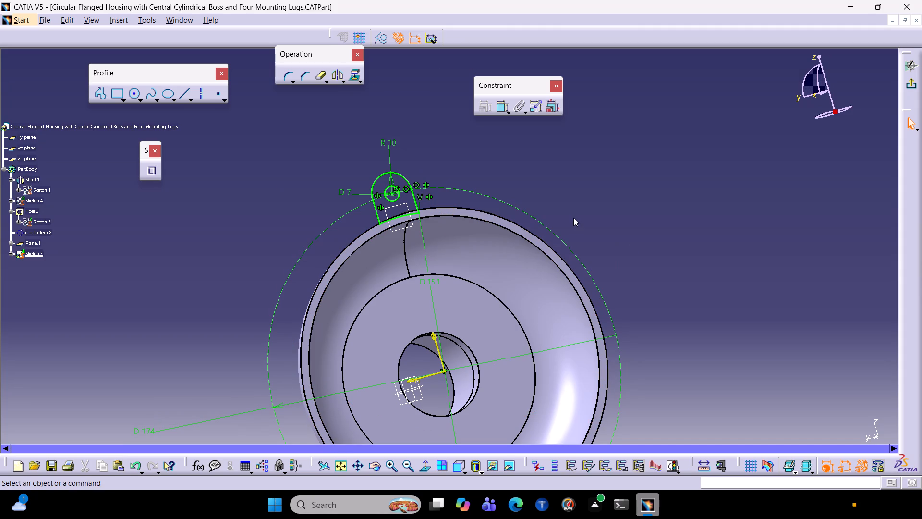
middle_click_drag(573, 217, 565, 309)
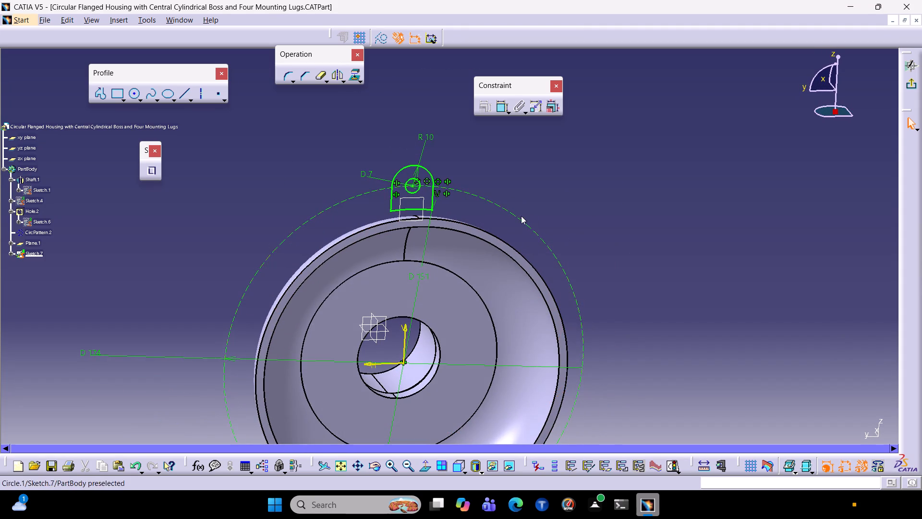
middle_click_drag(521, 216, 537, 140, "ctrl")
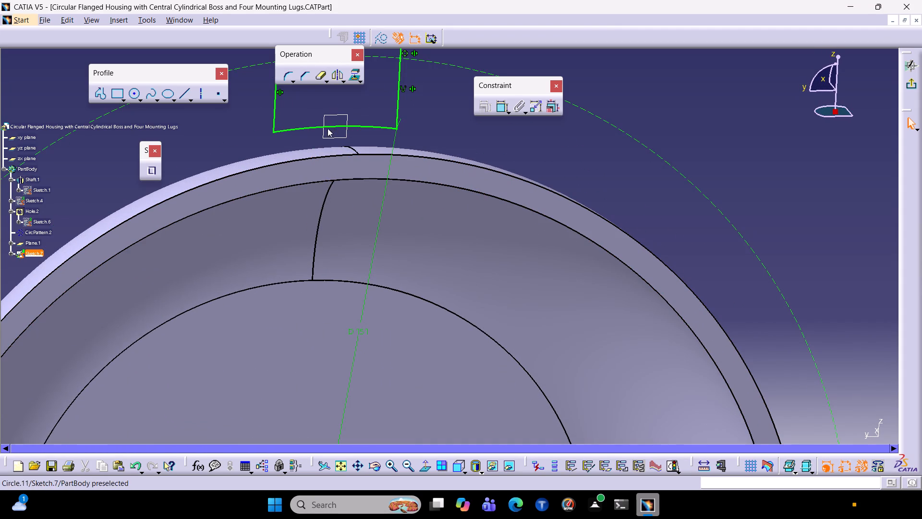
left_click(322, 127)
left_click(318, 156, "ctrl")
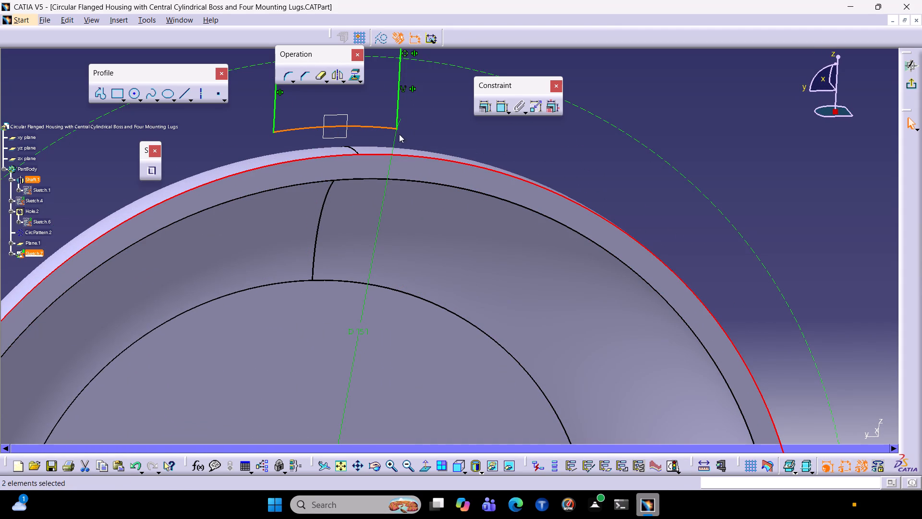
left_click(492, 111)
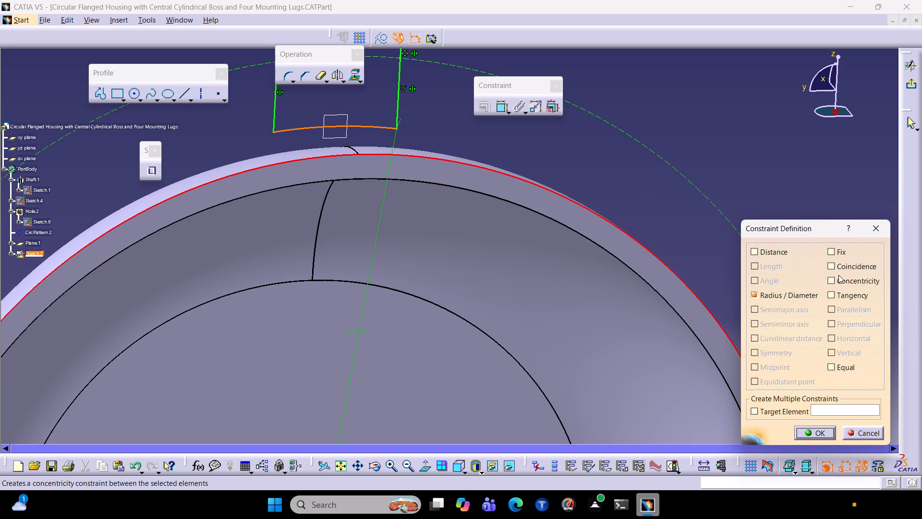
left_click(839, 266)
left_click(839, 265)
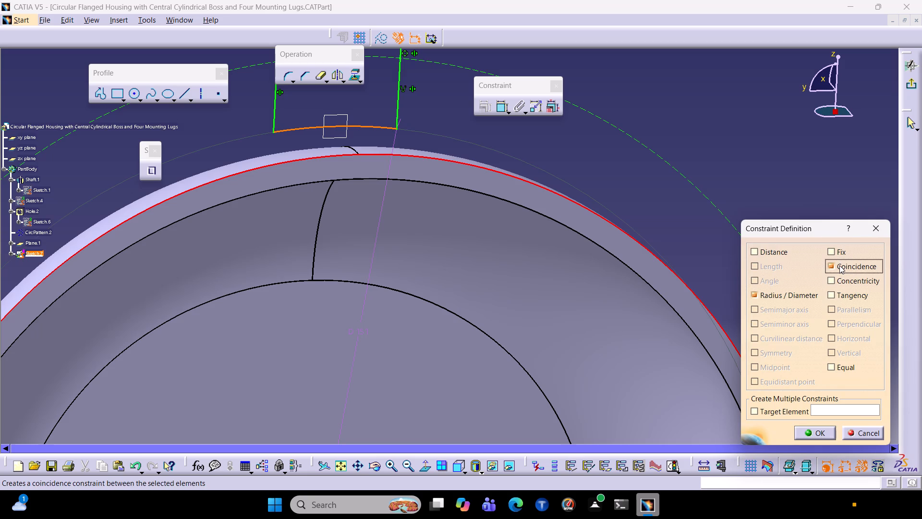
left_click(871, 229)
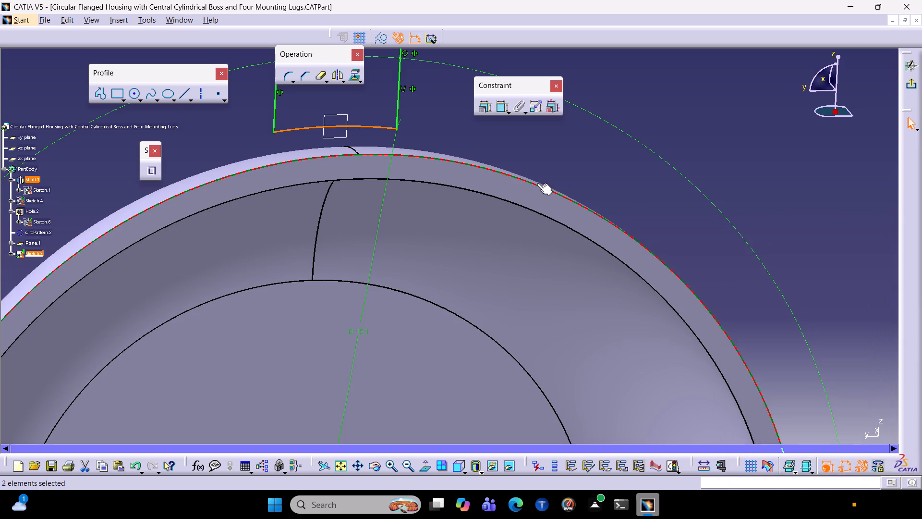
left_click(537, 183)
Examine from the front, the open side and obliquely how the lug outline's base arc sits against the housing's rounded outer surface.
left_click(452, 467)
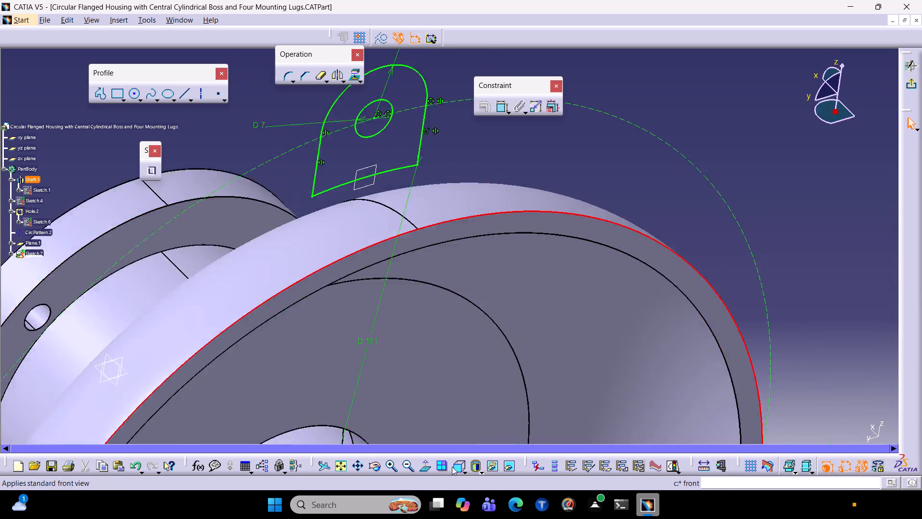
left_click(719, 109)
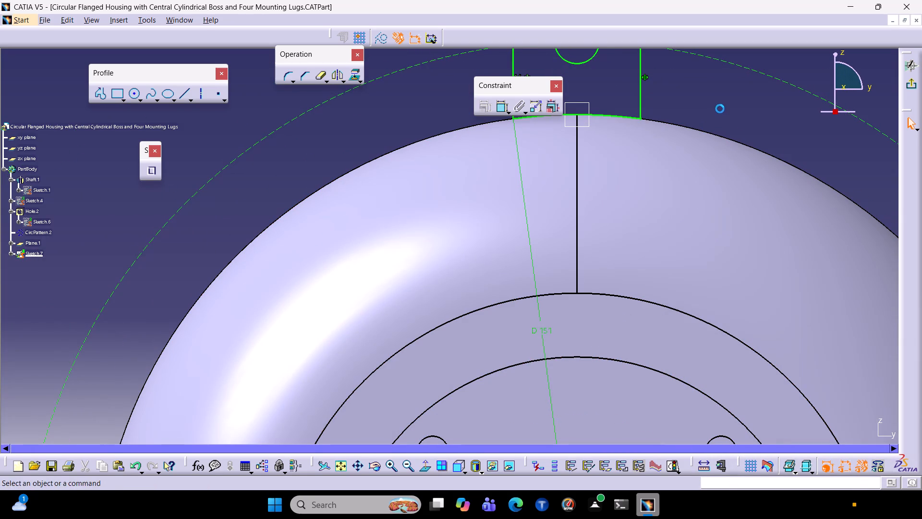
middle_click_drag(720, 109, 696, 138)
middle_click_drag(697, 136, 615, 239, "ctrl")
middle_click_drag(646, 319, 648, 300)
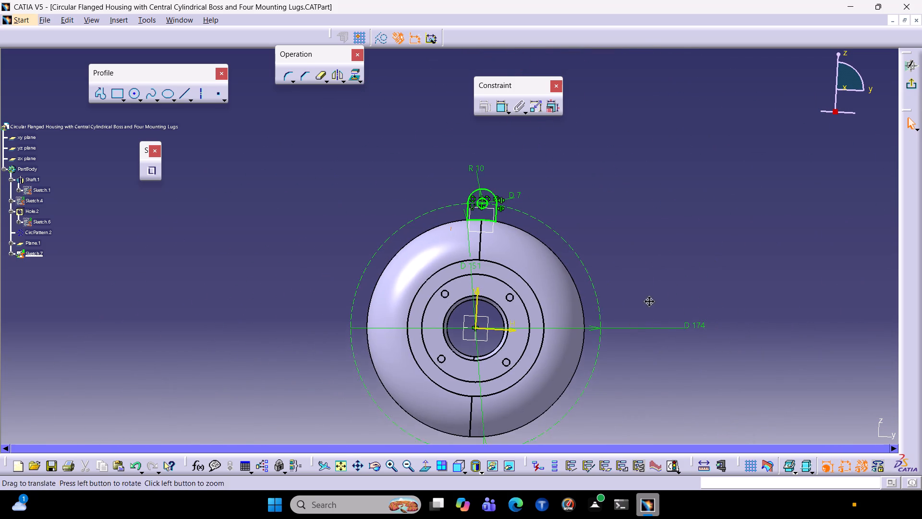
middle_click_drag(648, 300, 647, 233)
middle_click_drag(632, 307, 637, 279)
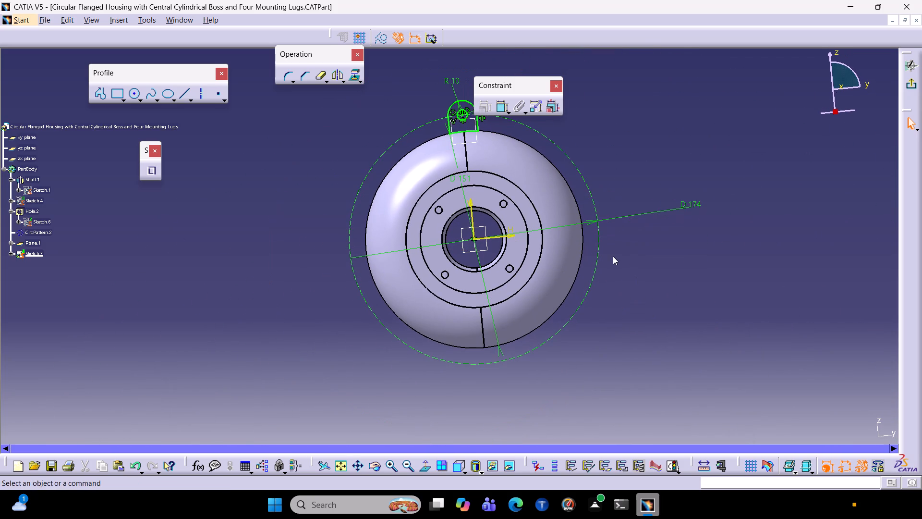
left_click(427, 466)
left_click(426, 463)
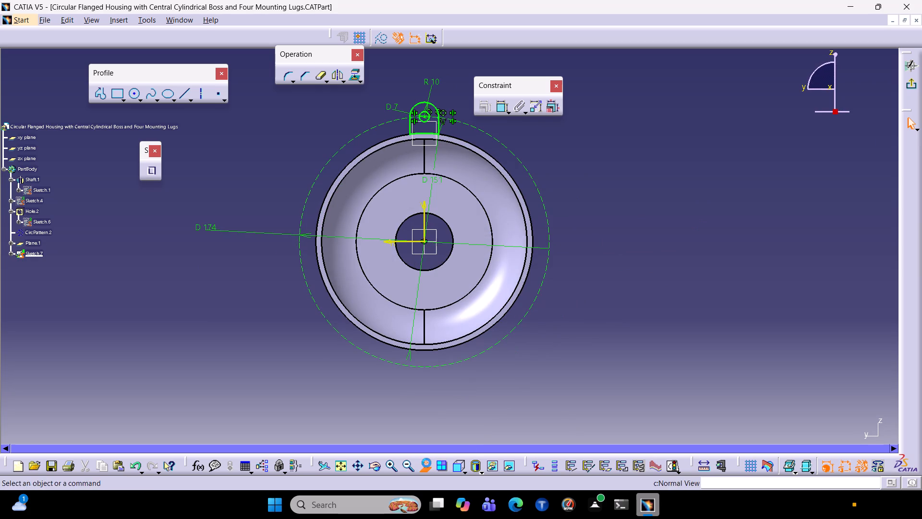
middle_click_drag(631, 285, 667, 252, "ctrl")
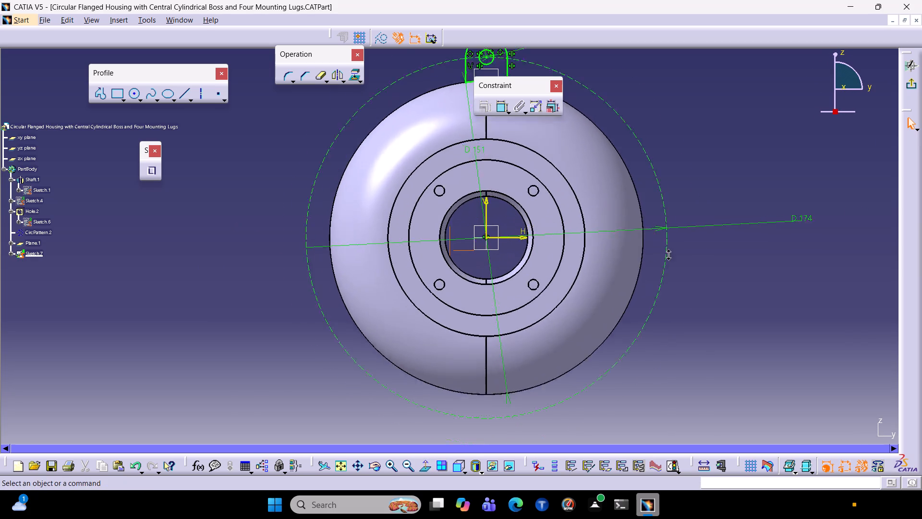
middle_click_drag(667, 252, 688, 233, "ctrl")
middle_click_drag(750, 162, 723, 429)
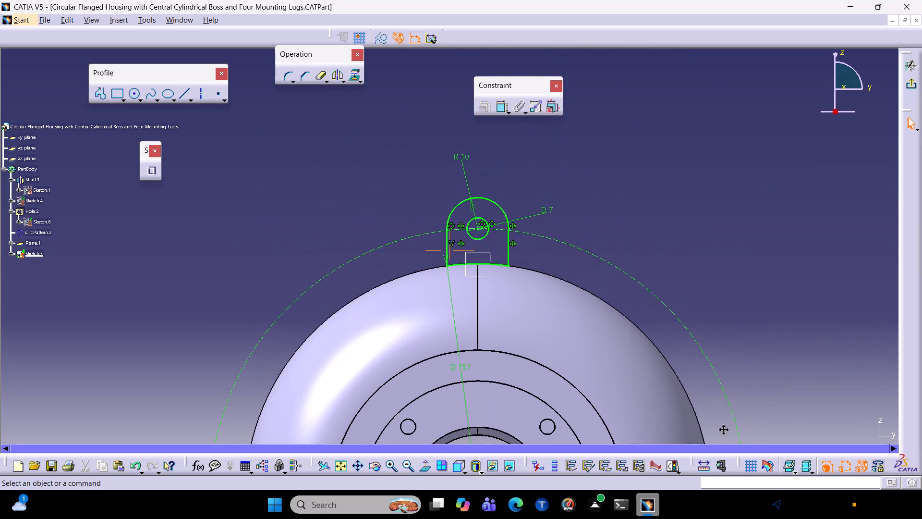
middle_click_drag(723, 429, 721, 429)
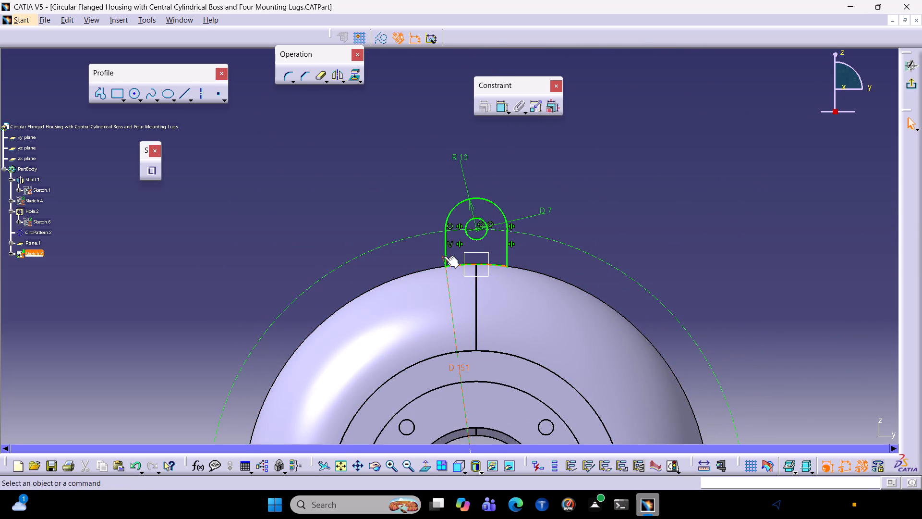
left_click(445, 257)
middle_click_drag(555, 262, 464, 273)
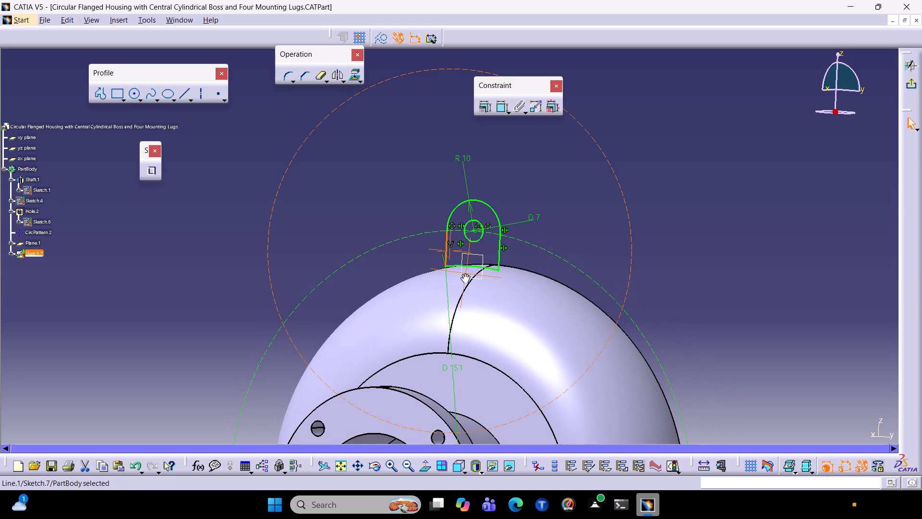
middle_click_drag(464, 273, 403, 269)
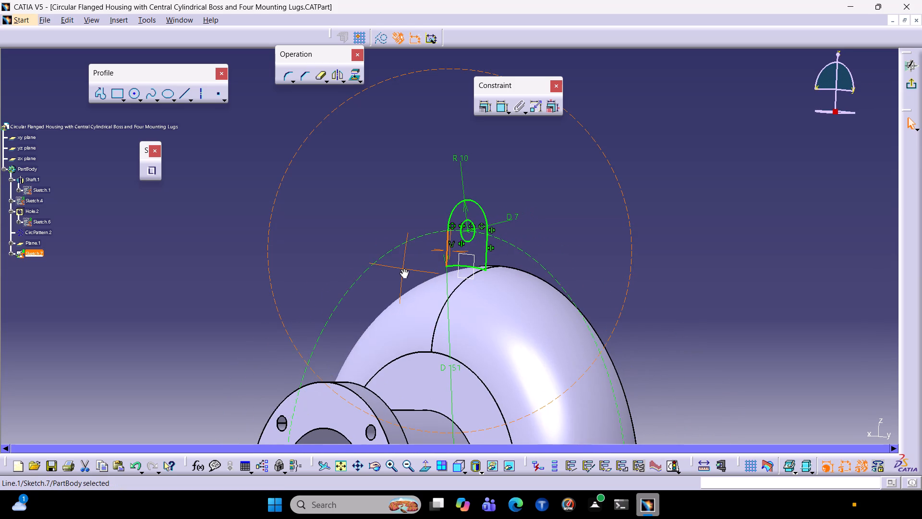
middle_click_drag(403, 269, 274, 290)
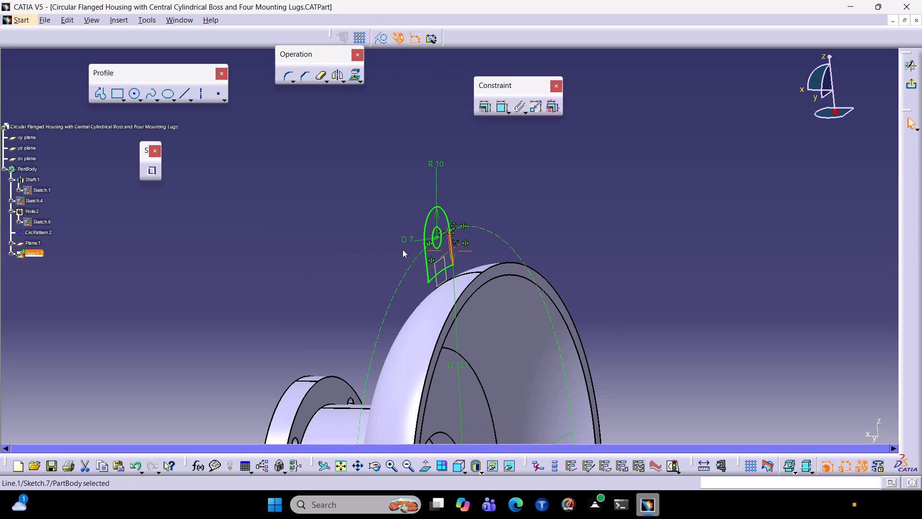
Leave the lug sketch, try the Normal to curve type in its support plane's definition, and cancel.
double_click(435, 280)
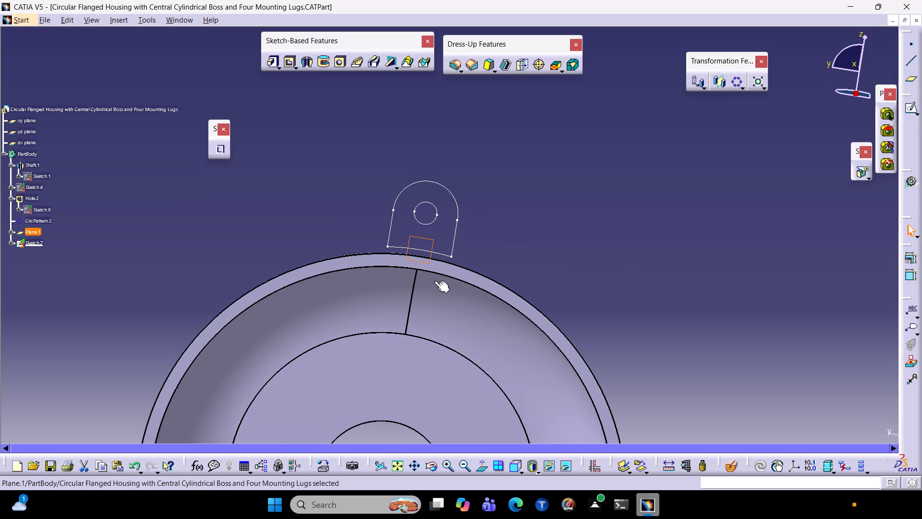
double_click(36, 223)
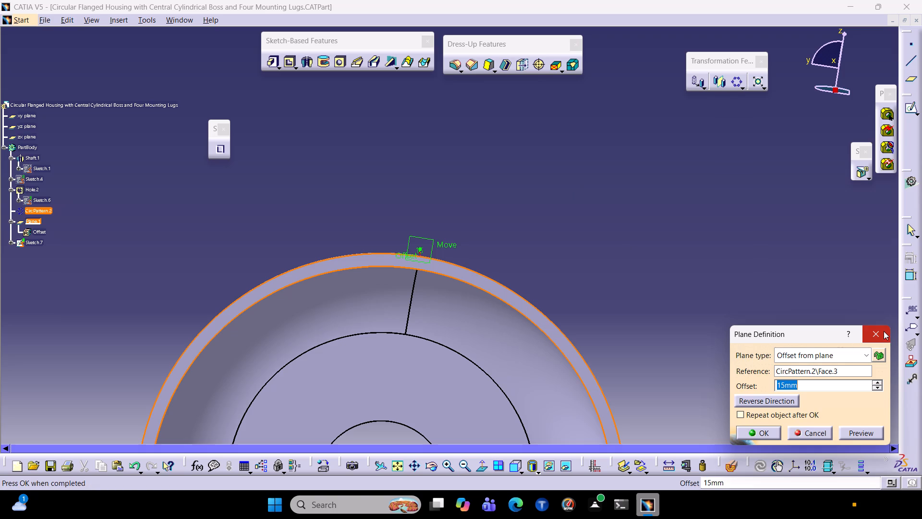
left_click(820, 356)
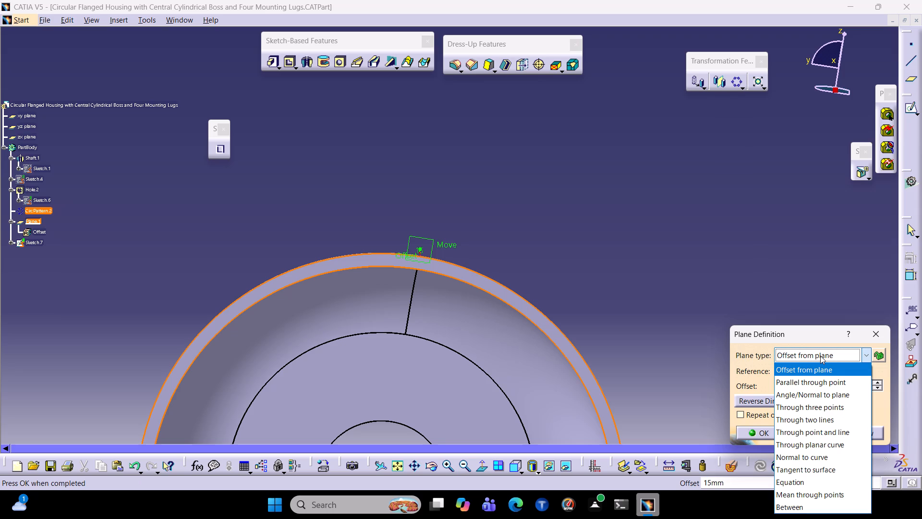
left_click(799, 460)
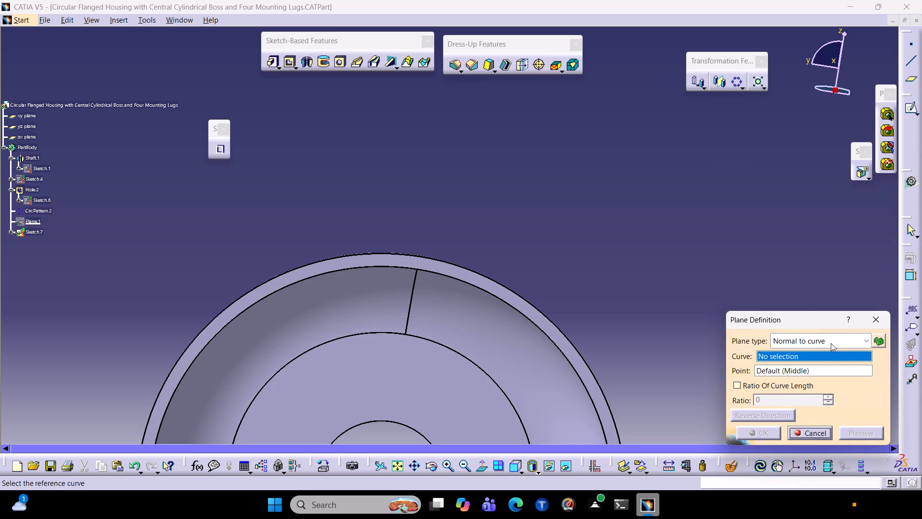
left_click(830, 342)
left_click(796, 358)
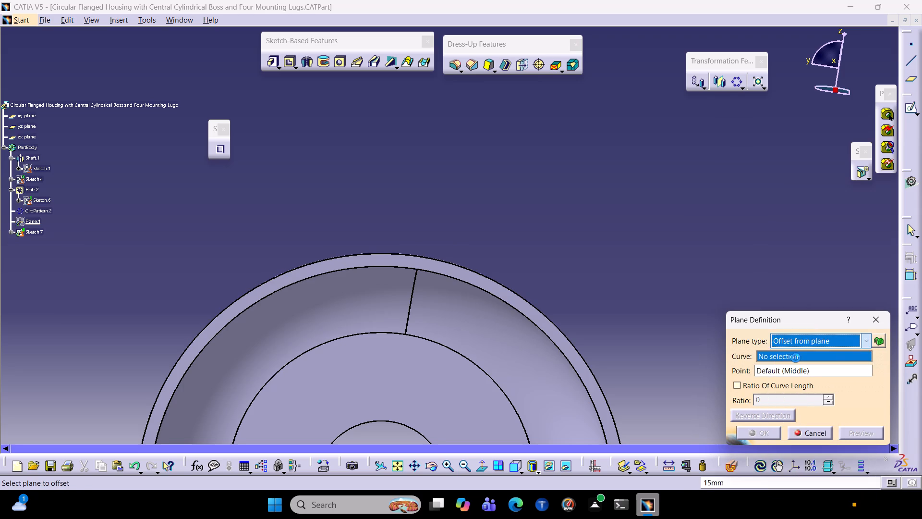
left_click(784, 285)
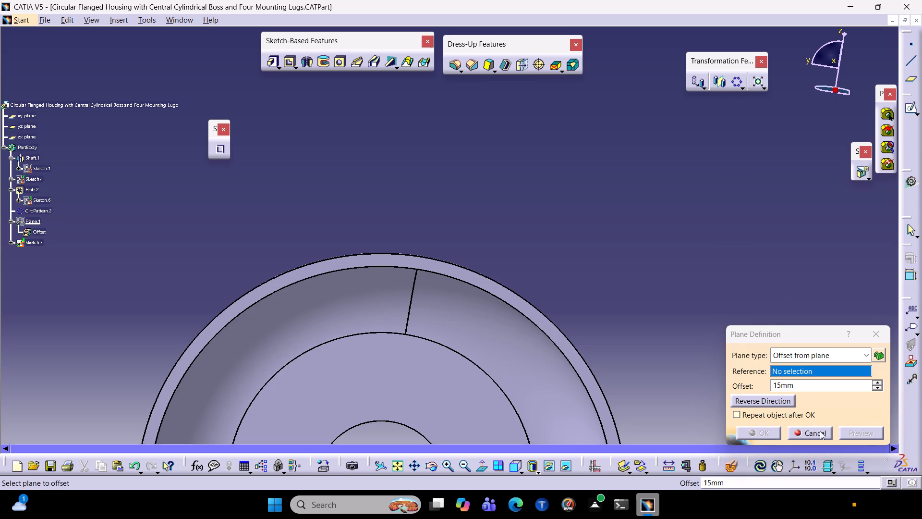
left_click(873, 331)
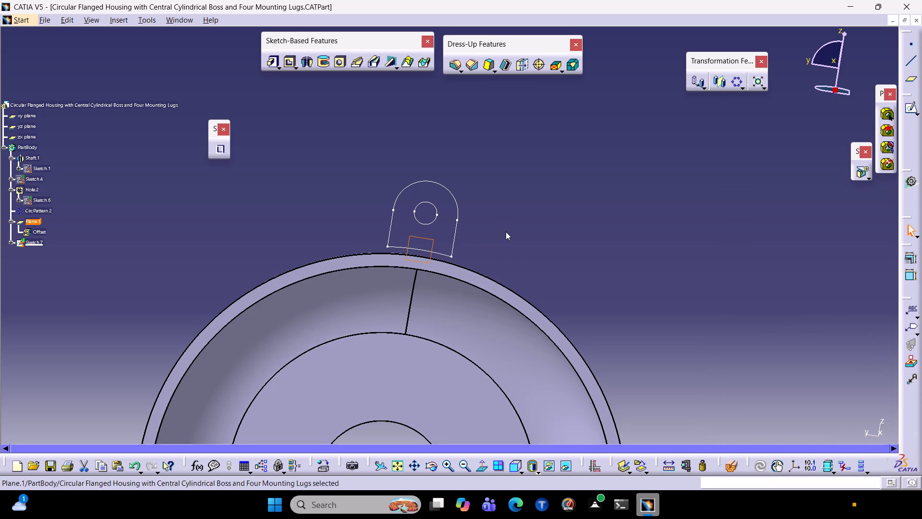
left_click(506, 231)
Reopen the lug sketch, check the diameter of the housing's outer edge with a trial dimension, and cancel it.
double_click(40, 241)
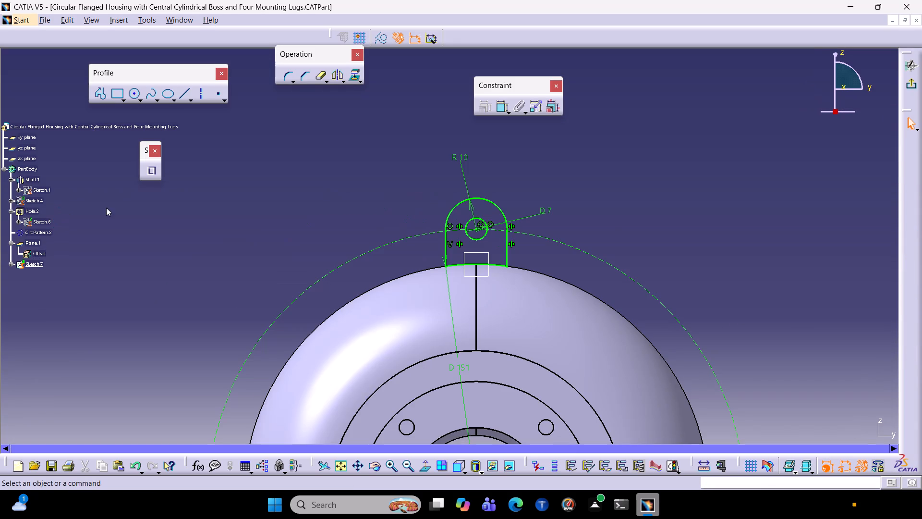
left_click(409, 275)
left_click(495, 104)
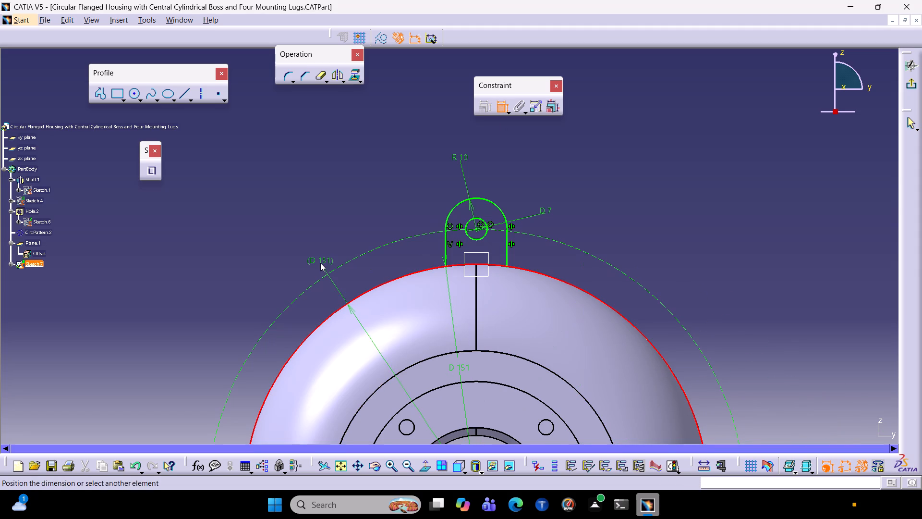
key("Escape")
key("Escape")
key("Escape")
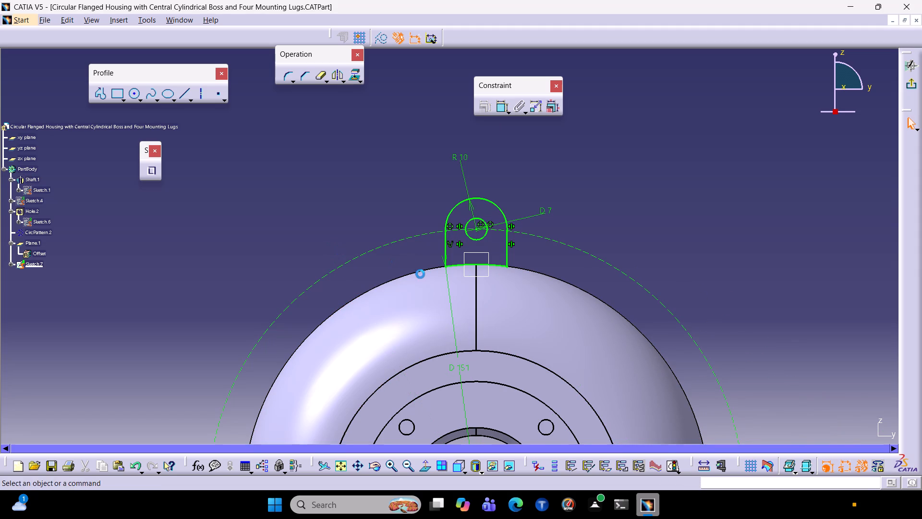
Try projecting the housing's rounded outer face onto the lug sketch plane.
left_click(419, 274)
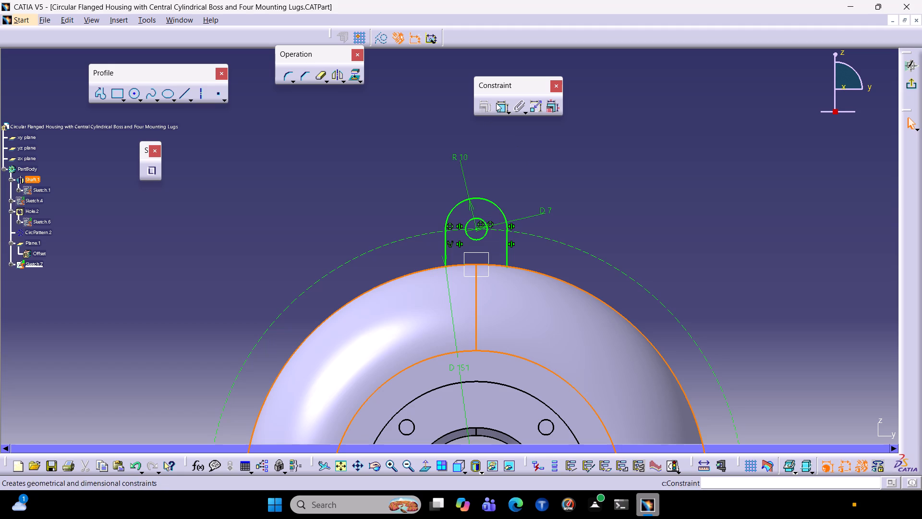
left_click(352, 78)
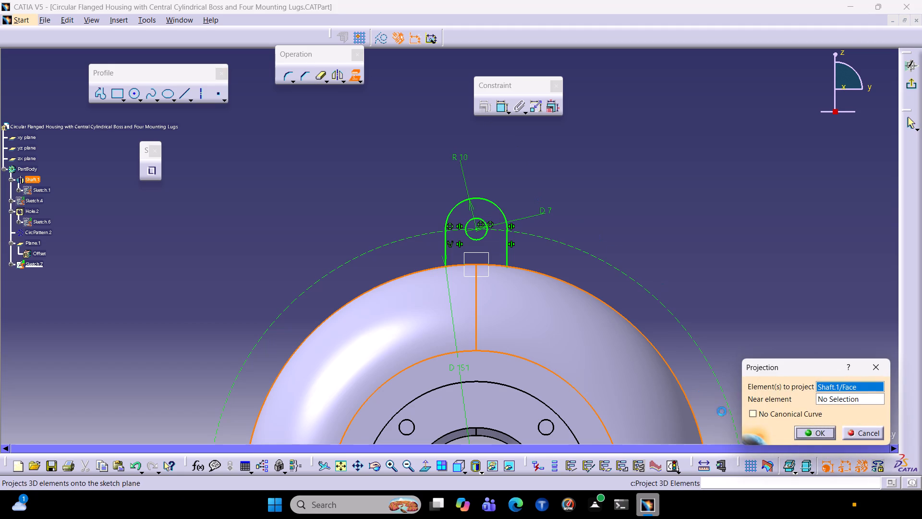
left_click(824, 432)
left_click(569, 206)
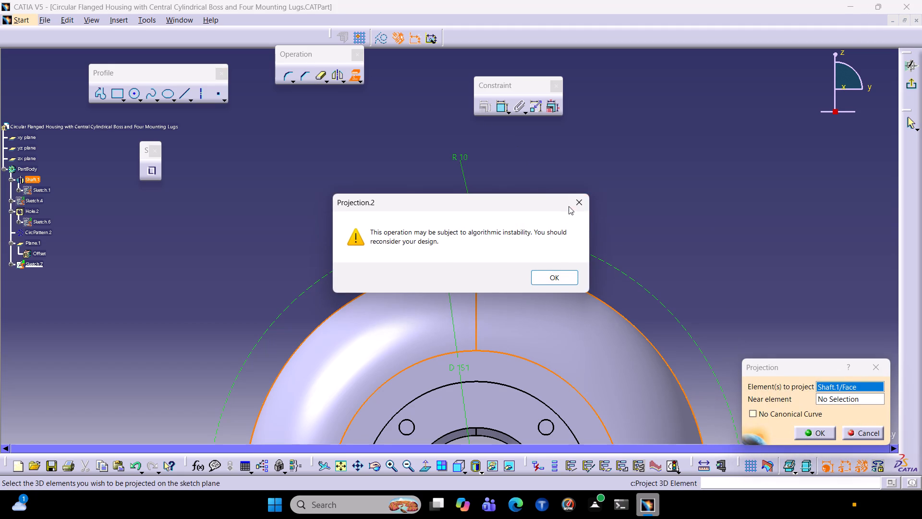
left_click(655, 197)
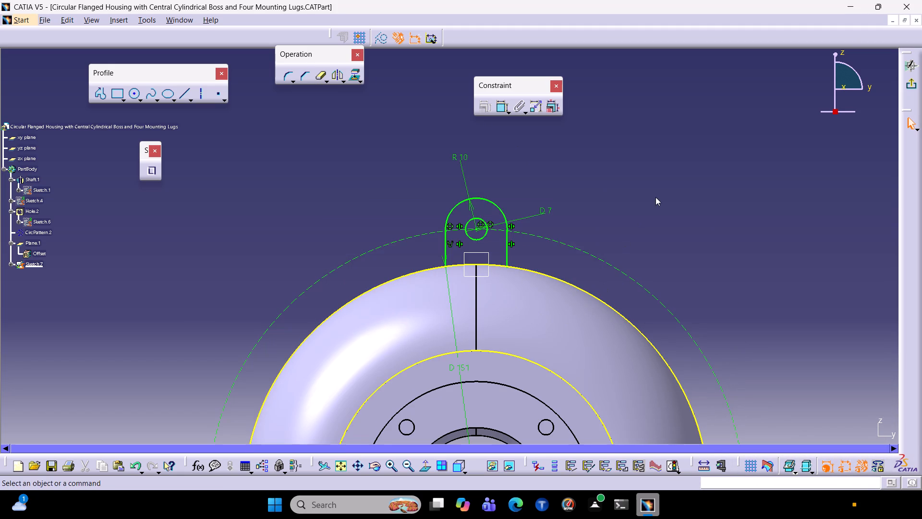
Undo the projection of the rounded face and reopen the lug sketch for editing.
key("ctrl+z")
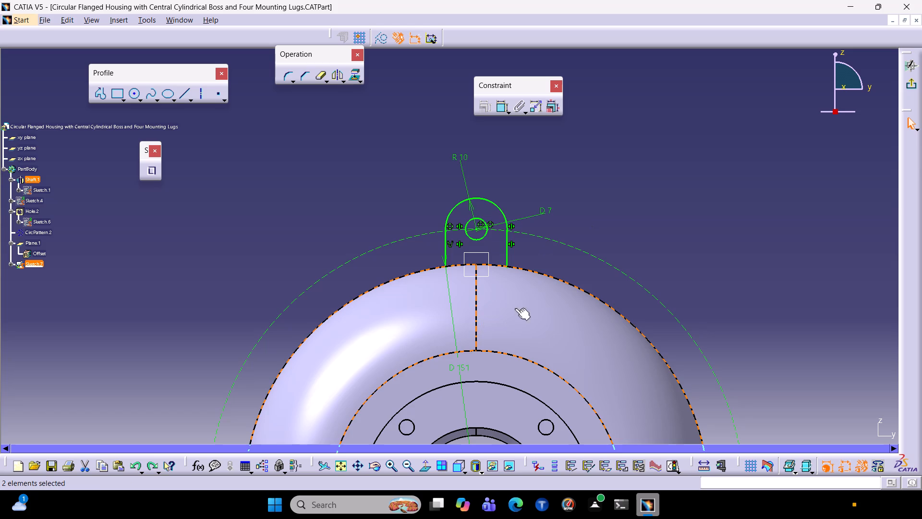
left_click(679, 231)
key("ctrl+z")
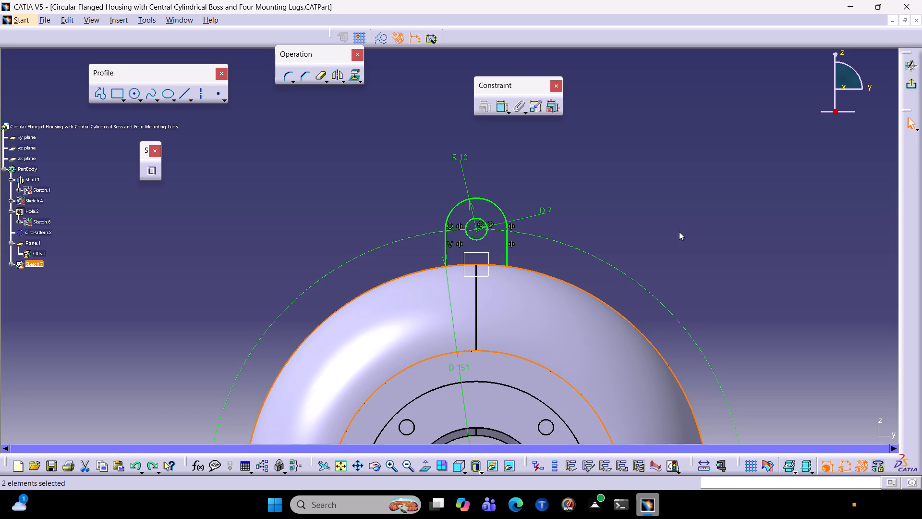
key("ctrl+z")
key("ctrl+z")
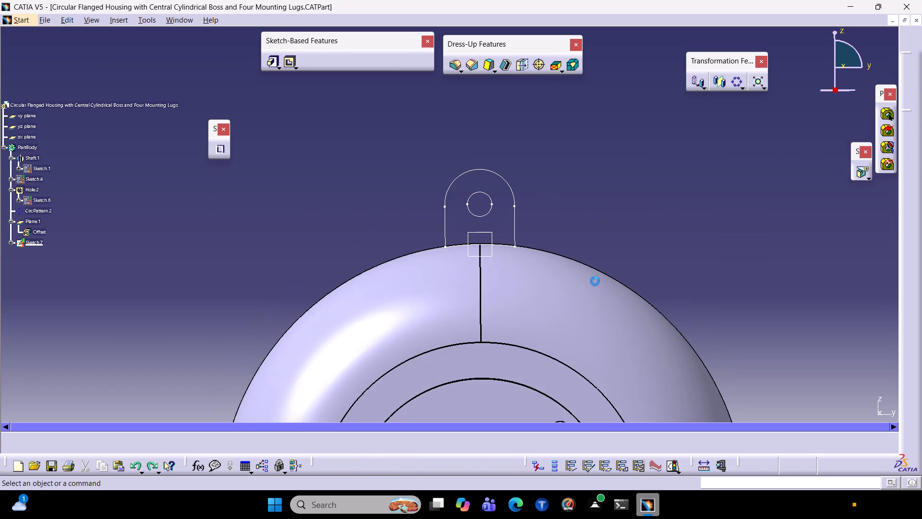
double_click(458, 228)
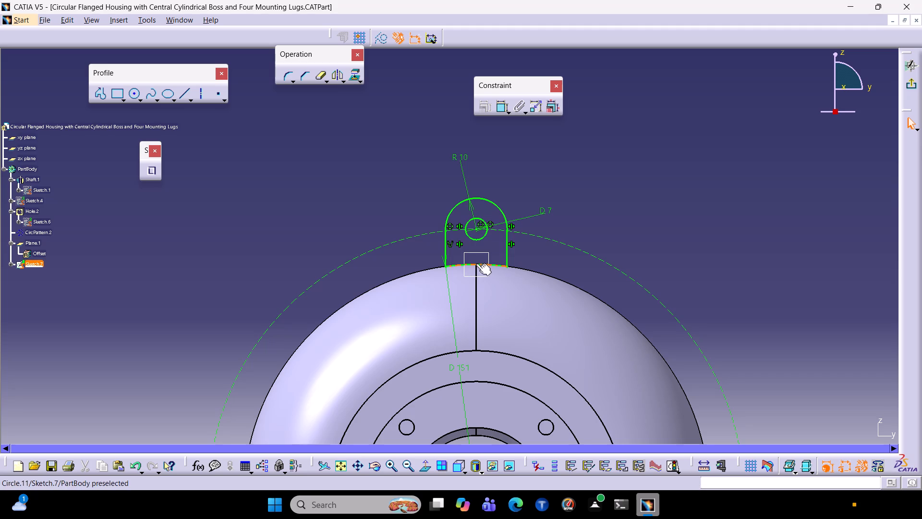
Select the lug outline's base arc and examine from the open side, obliquely and from the flange side how it meets the rounded surface.
left_click_drag(476, 263, 476, 280)
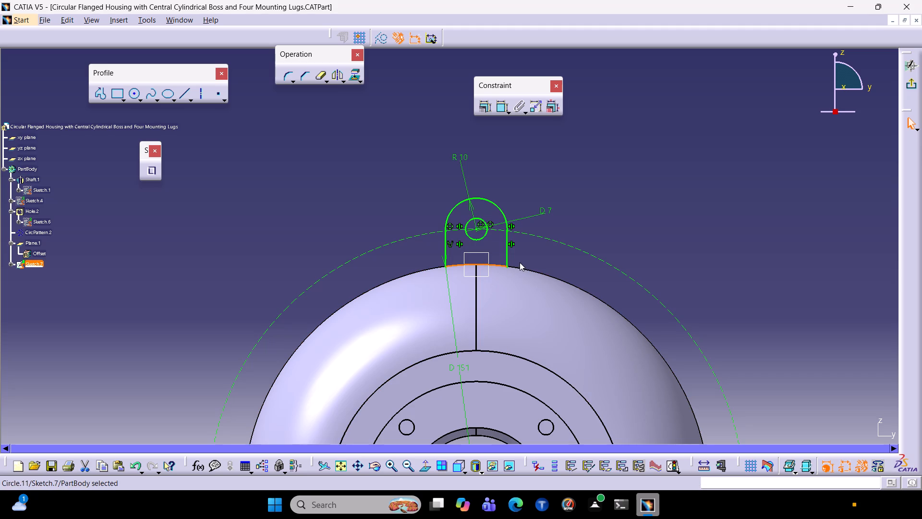
middle_click_drag(539, 248, 539, 247)
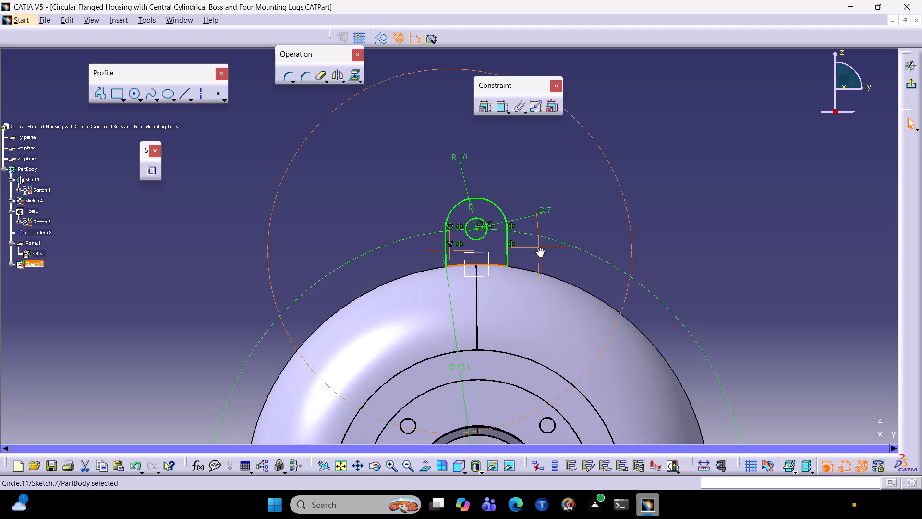
middle_click_drag(539, 247, 359, 279)
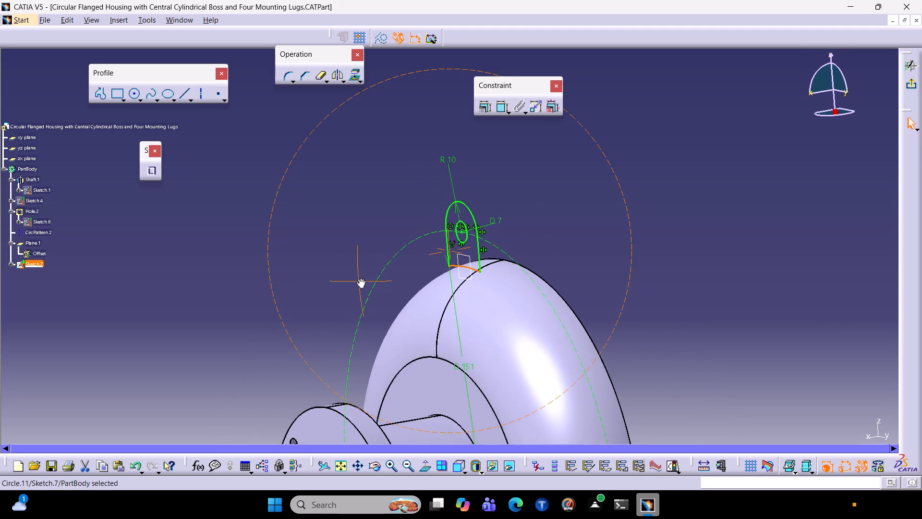
middle_click_drag(610, 319, 495, 323)
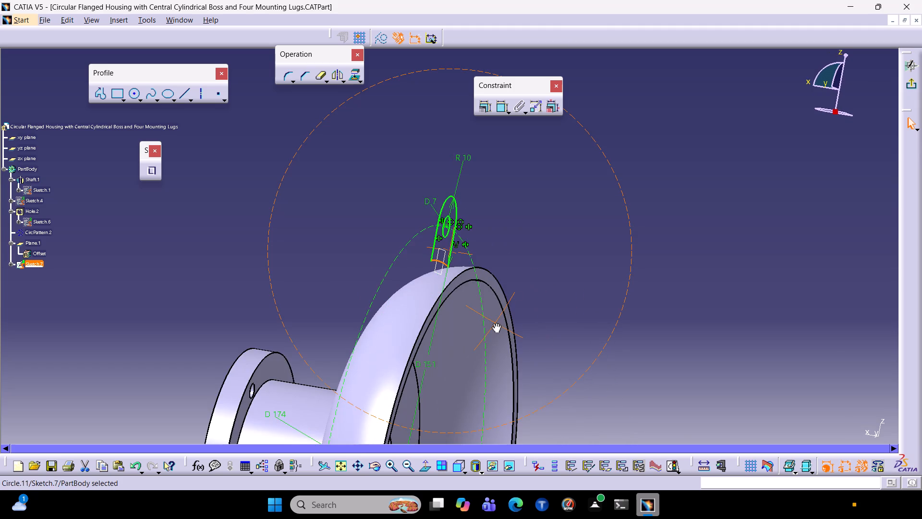
middle_click_drag(495, 323, 745, 233)
middle_click_drag(802, 383, 804, 195)
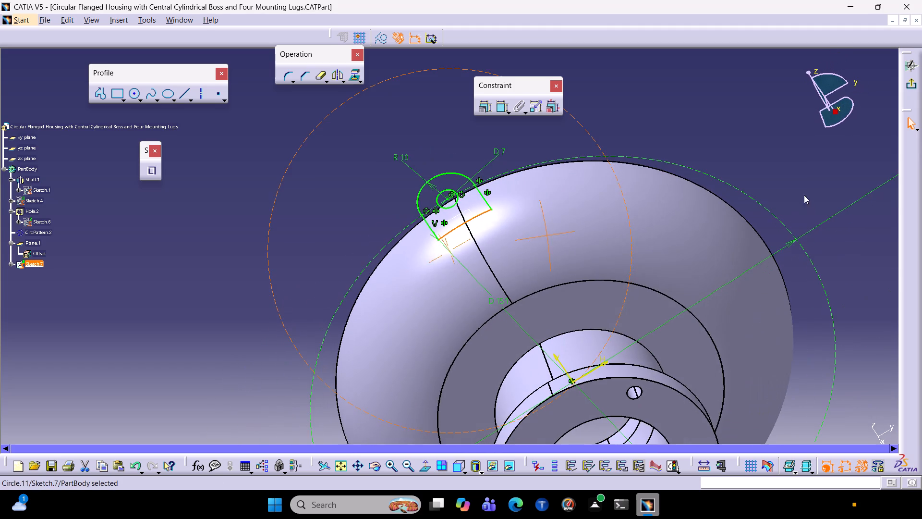
middle_click_drag(869, 355, 417, 145)
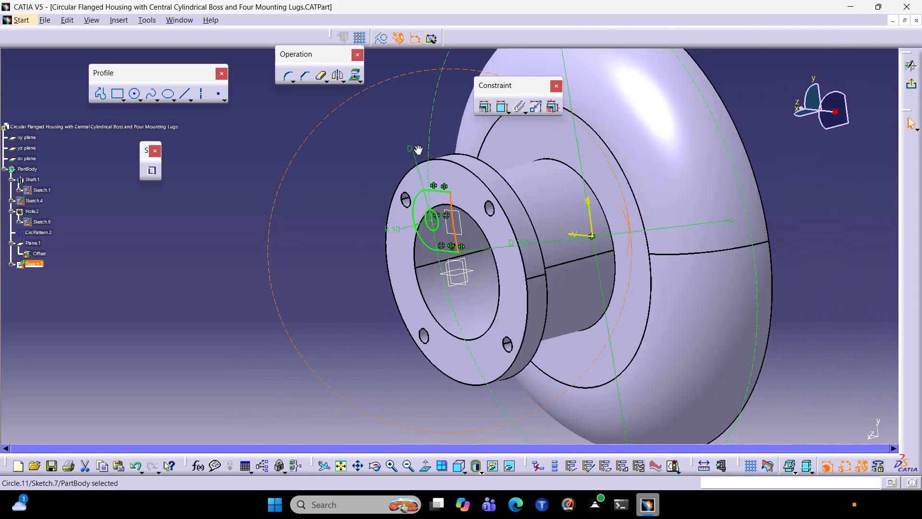
middle_click_drag(417, 145, 587, 357)
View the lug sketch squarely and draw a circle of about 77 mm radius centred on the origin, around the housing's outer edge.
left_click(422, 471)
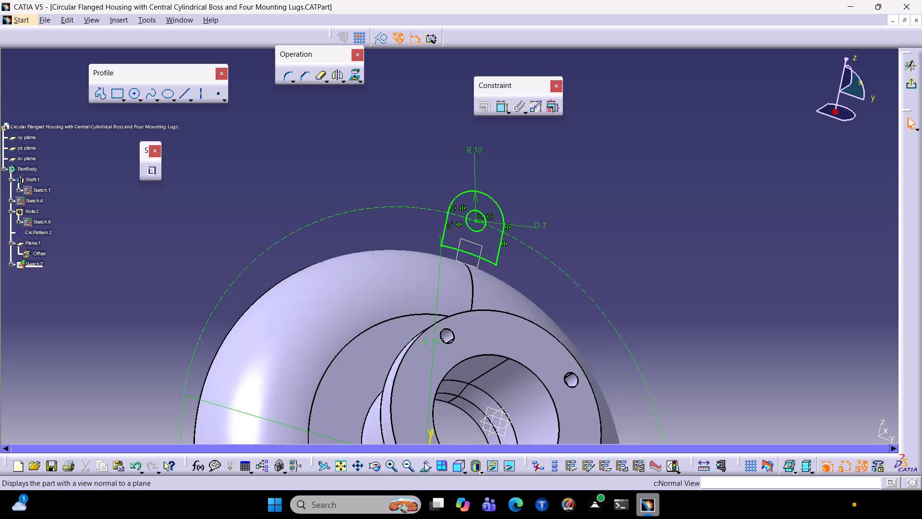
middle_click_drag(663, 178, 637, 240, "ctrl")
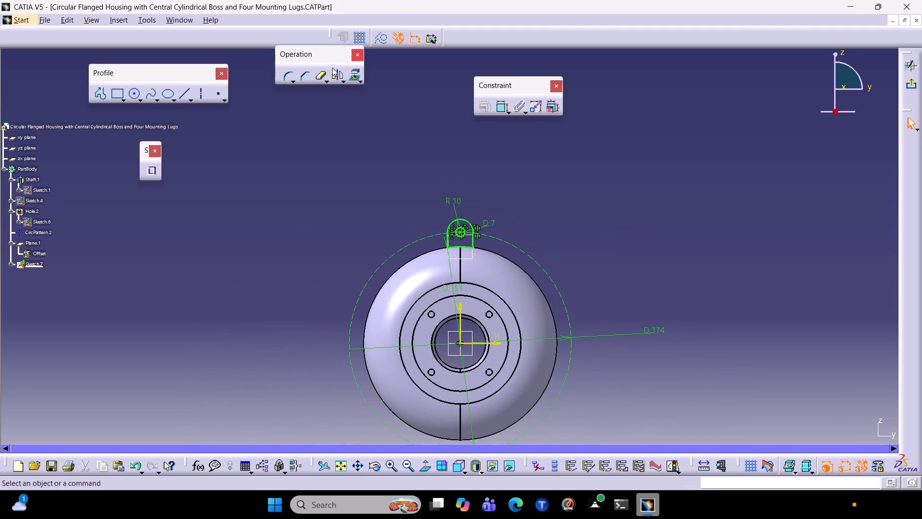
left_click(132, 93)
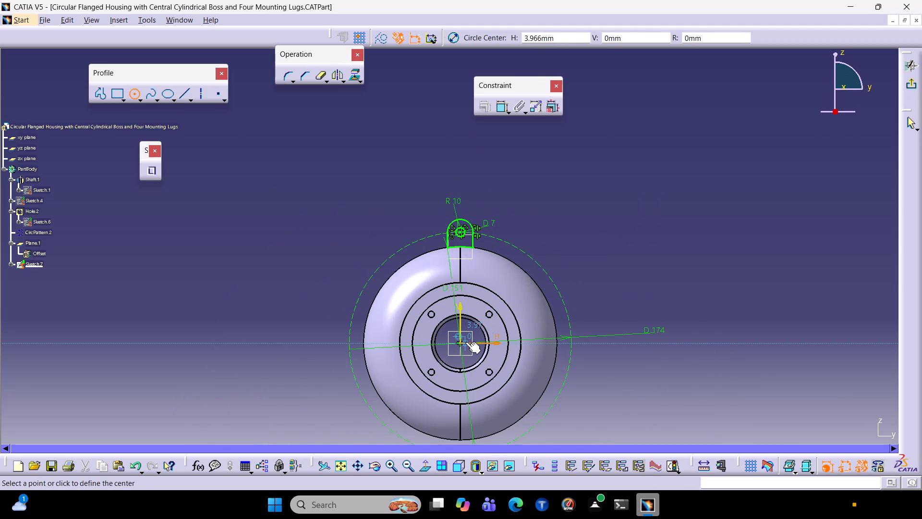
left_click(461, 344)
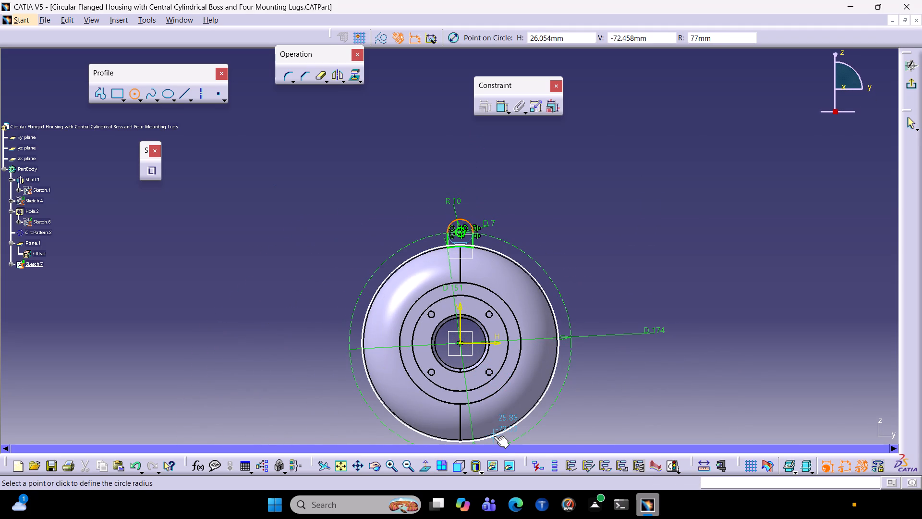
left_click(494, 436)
Examine from the open side how the large circle and the lug's base arc lie relative to the housing's rim.
middle_click_drag(616, 278, 408, 261)
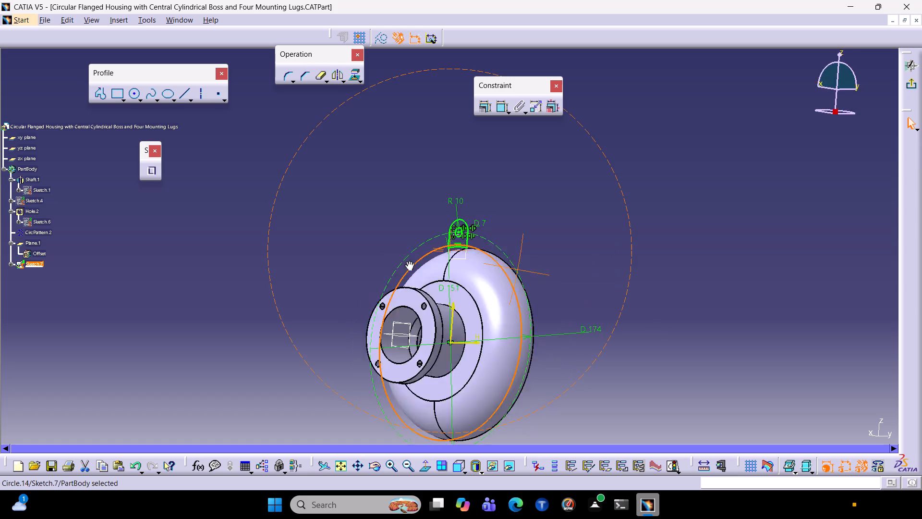
middle_click_drag(408, 261, 336, 275)
scroll(552, 306, "down", 1, "ctrl")
middle_click_drag(552, 306, 619, 257, "ctrl")
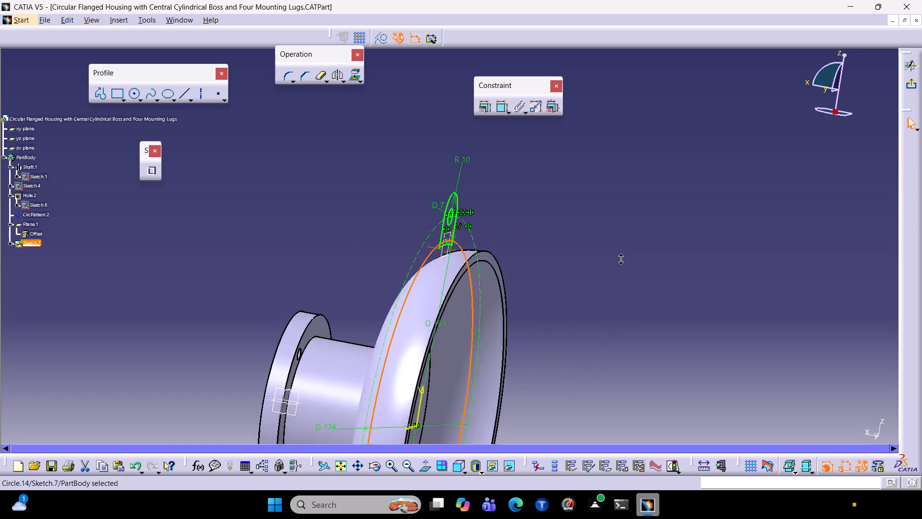
middle_click_drag(619, 257, 762, 164, "ctrl")
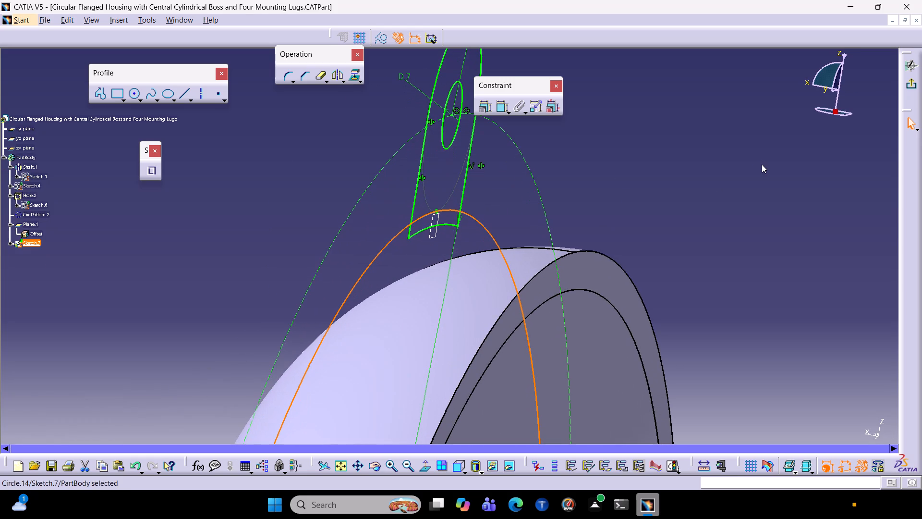
middle_click_drag(761, 164, 741, 220, "ctrl")
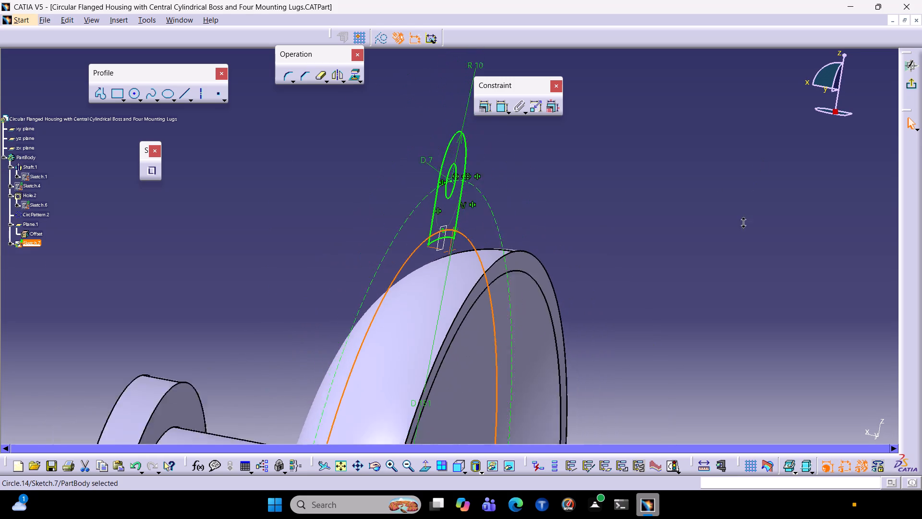
middle_click_drag(741, 220, 744, 168, "ctrl")
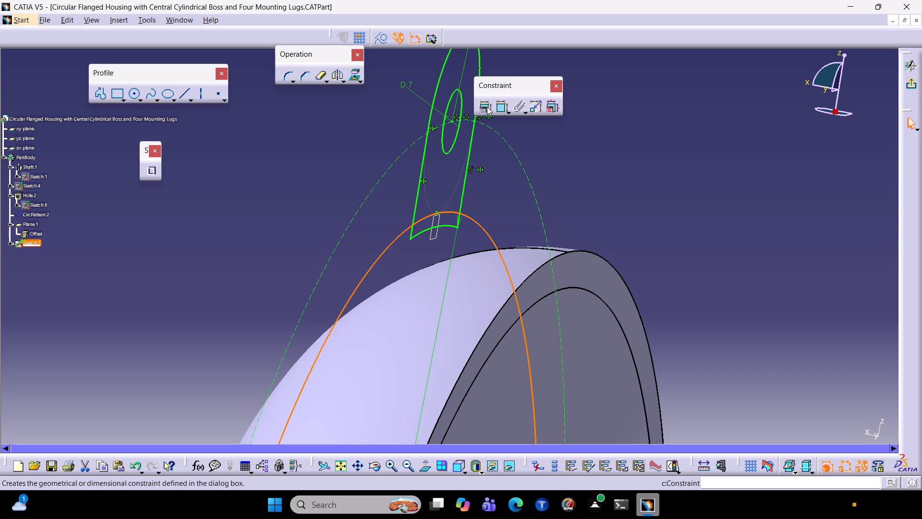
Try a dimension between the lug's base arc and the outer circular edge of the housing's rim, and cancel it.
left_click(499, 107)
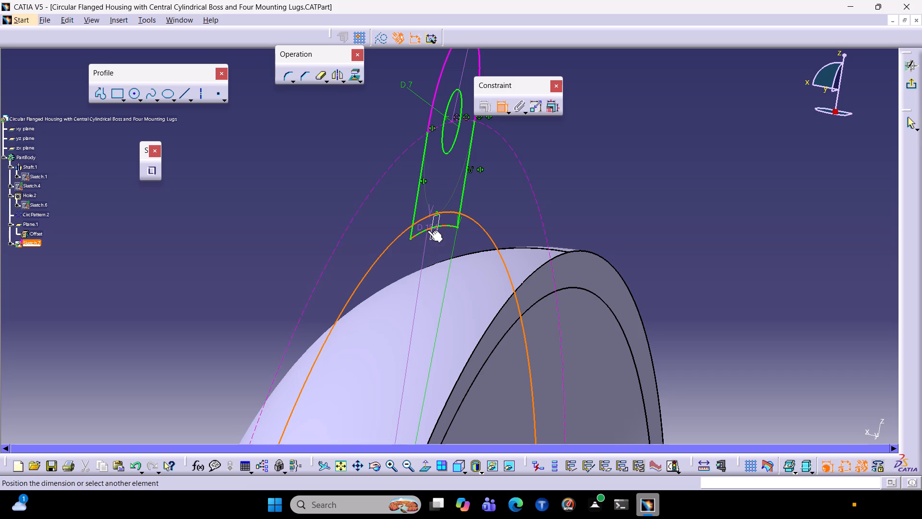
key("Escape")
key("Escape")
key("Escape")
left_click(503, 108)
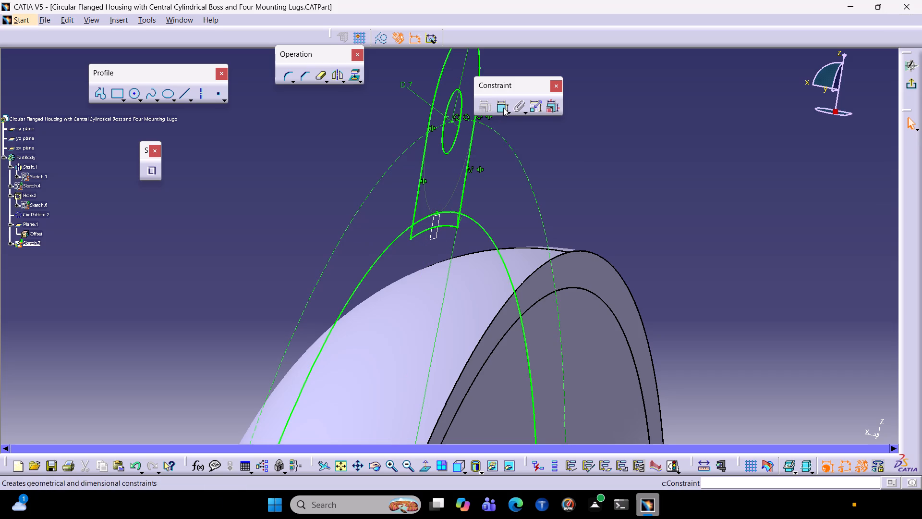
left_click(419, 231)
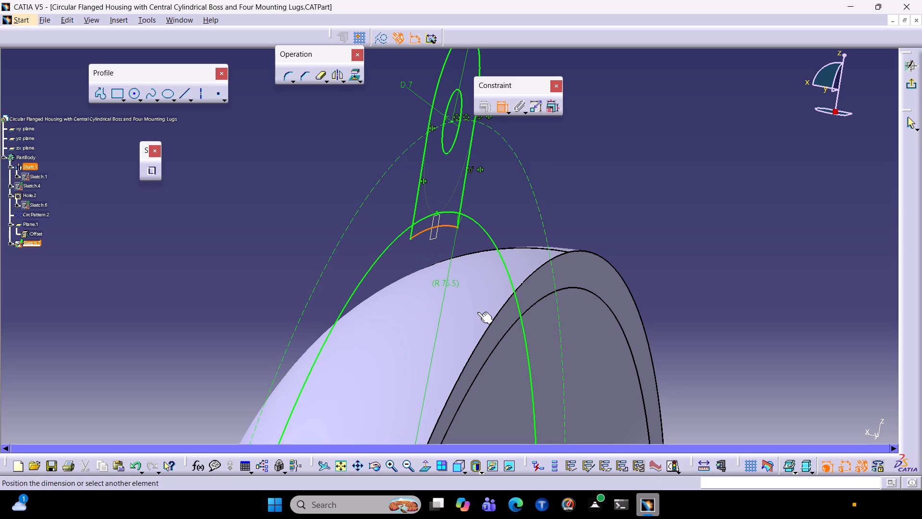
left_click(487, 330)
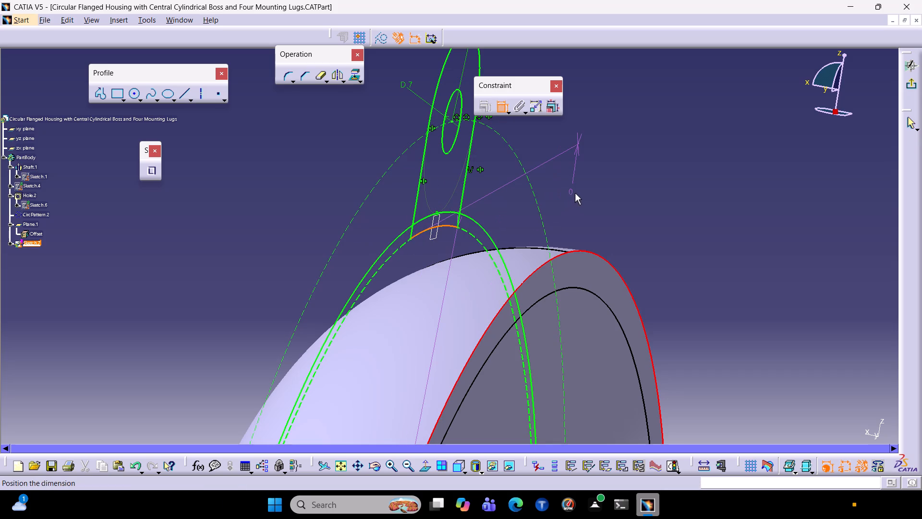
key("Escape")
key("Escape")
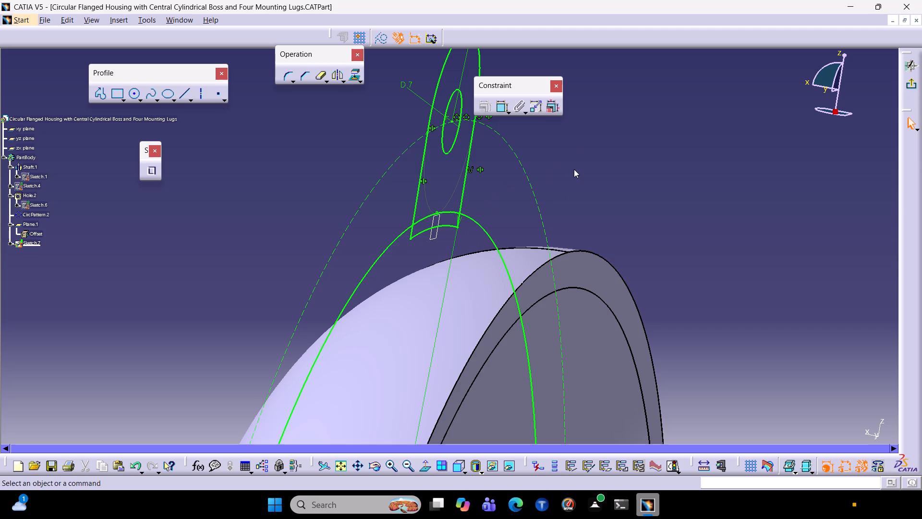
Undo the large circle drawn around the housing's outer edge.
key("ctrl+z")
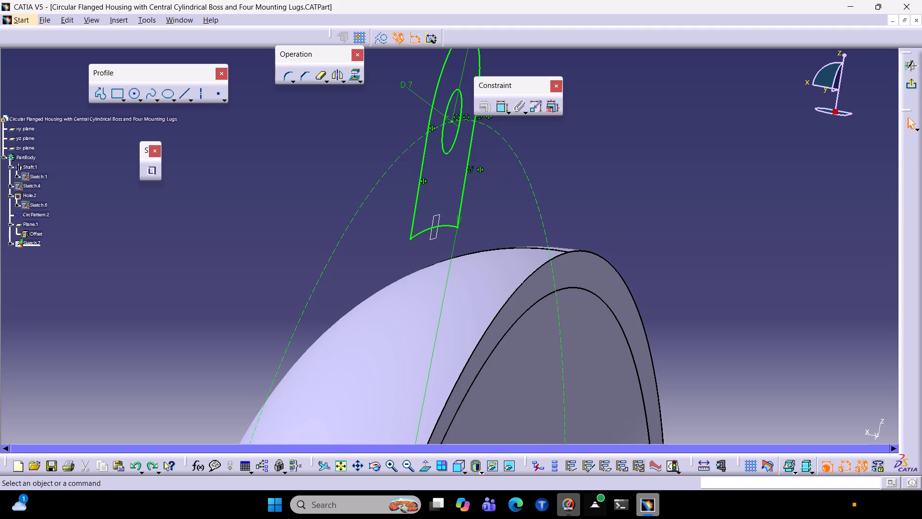
Examine the lug sketch against the whole housing, squarely from the flange side and at slight angles.
left_click(430, 470)
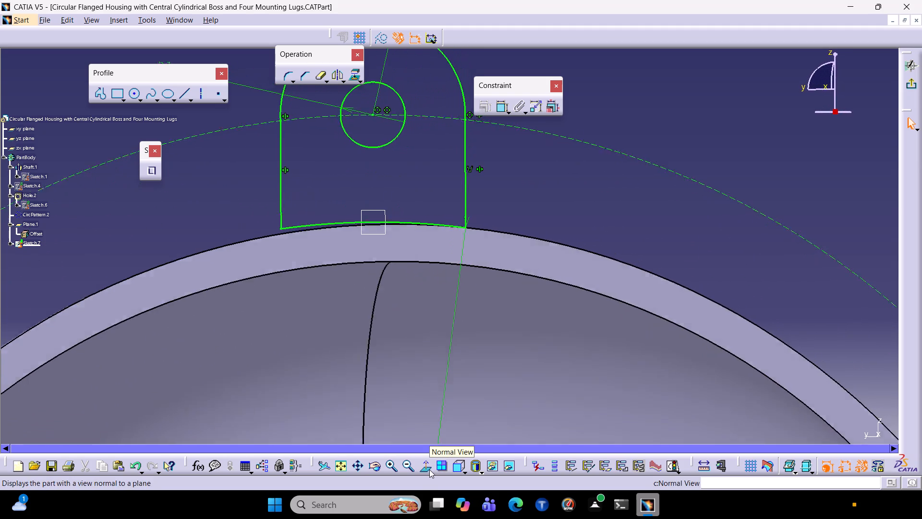
left_click(430, 469)
middle_click_drag(713, 146, 713, 154, "ctrl")
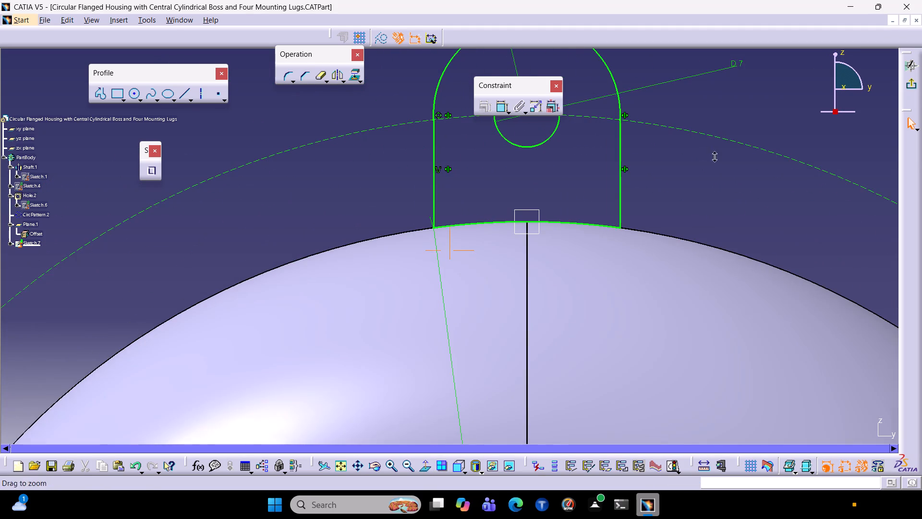
middle_click_drag(713, 154, 643, 262, "ctrl")
middle_click_drag(630, 259, 630, 194)
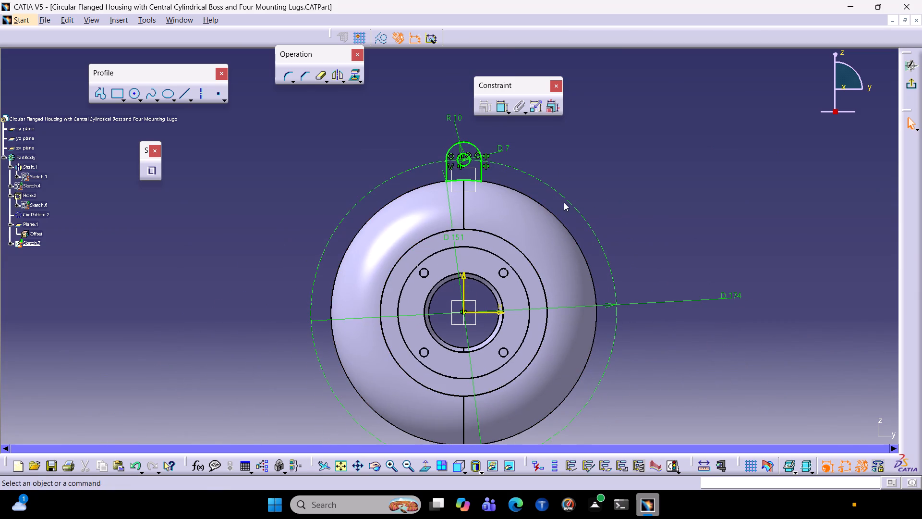
middle_click_drag(564, 201, 570, 215)
middle_click_drag(622, 232, 647, 209)
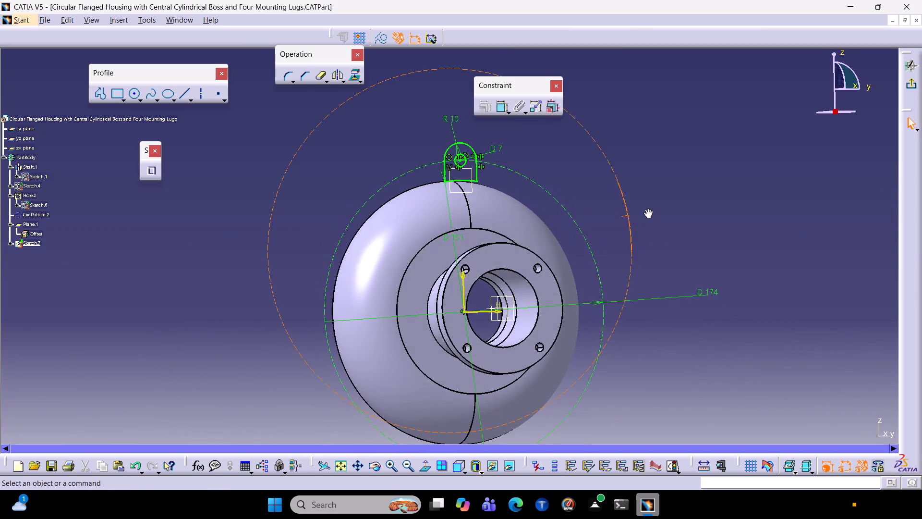
middle_click_drag(647, 209, 602, 236)
middle_click_drag(616, 232, 640, 211)
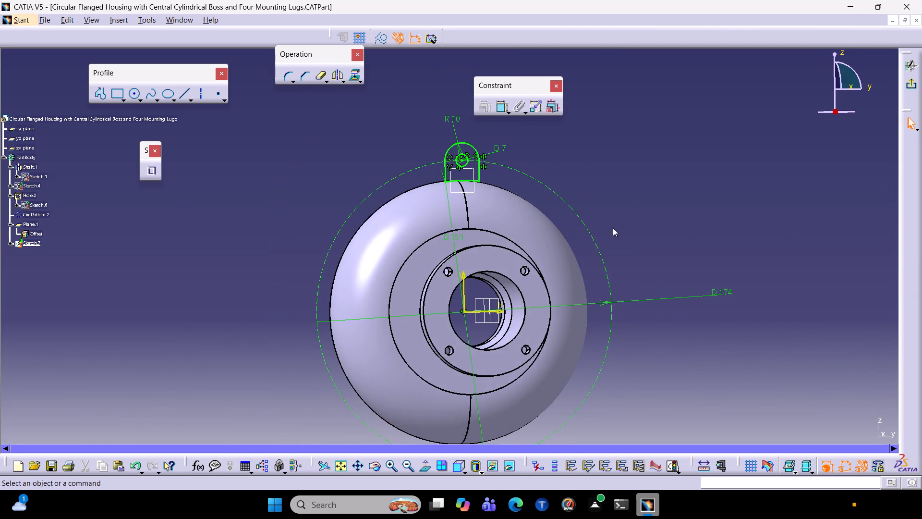
middle_click_drag(612, 228, 565, 251)
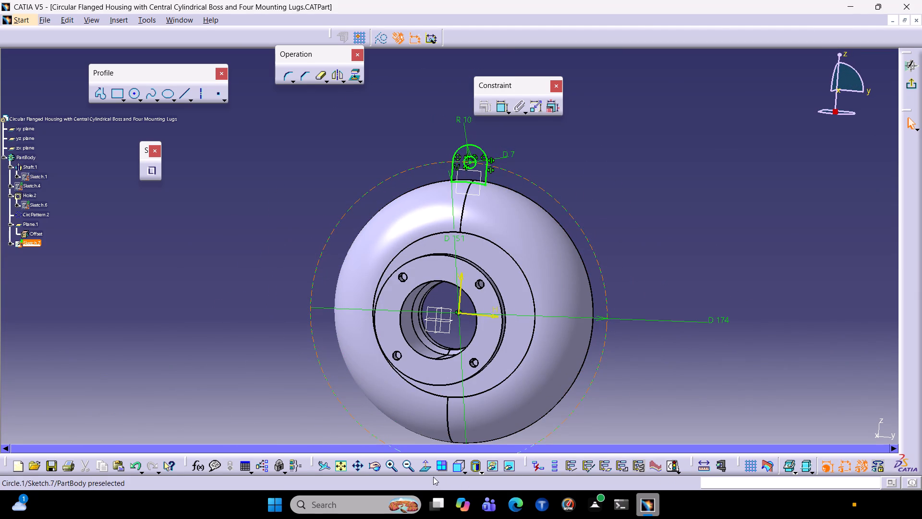
Delete the 151 mm diameter dimension from the lug sketch's base arc.
left_click(429, 473)
middle_click_drag(612, 243, 624, 224, "ctrl")
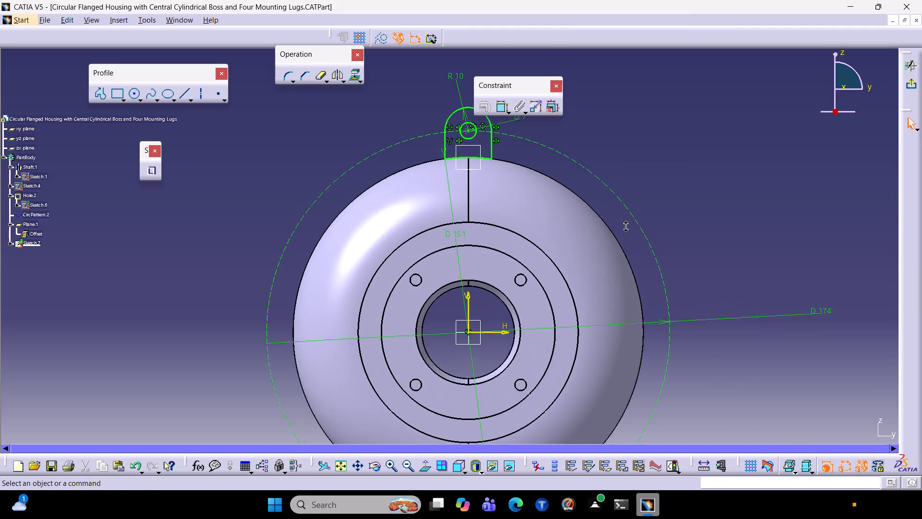
middle_click_drag(624, 224, 656, 185, "ctrl")
middle_click_drag(694, 147, 683, 349)
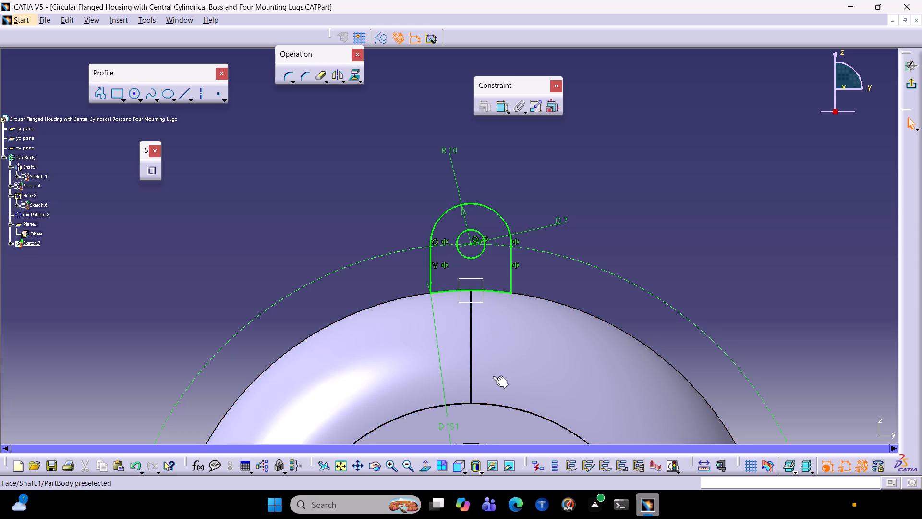
scroll(522, 325, "down", 1, "ctrl")
middle_click_drag(522, 324, 505, 373, "ctrl")
left_click(453, 342)
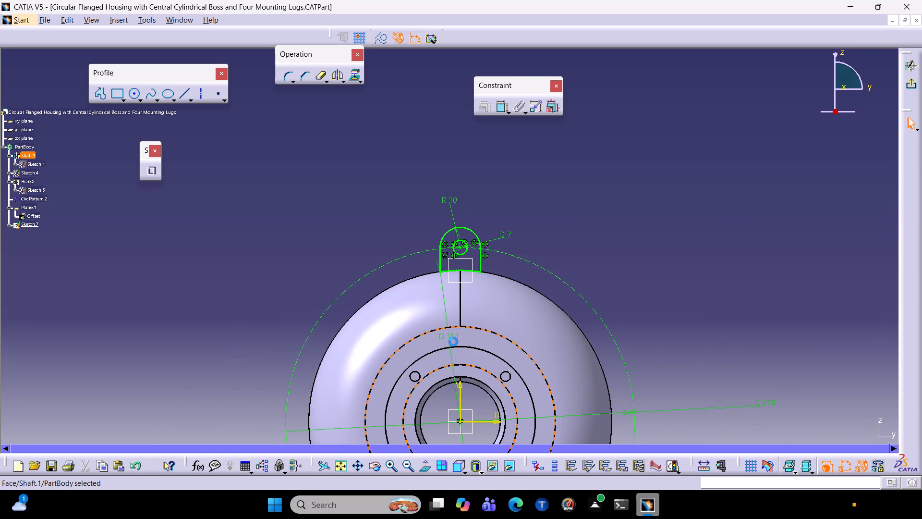
left_click(442, 341)
left_click(444, 321)
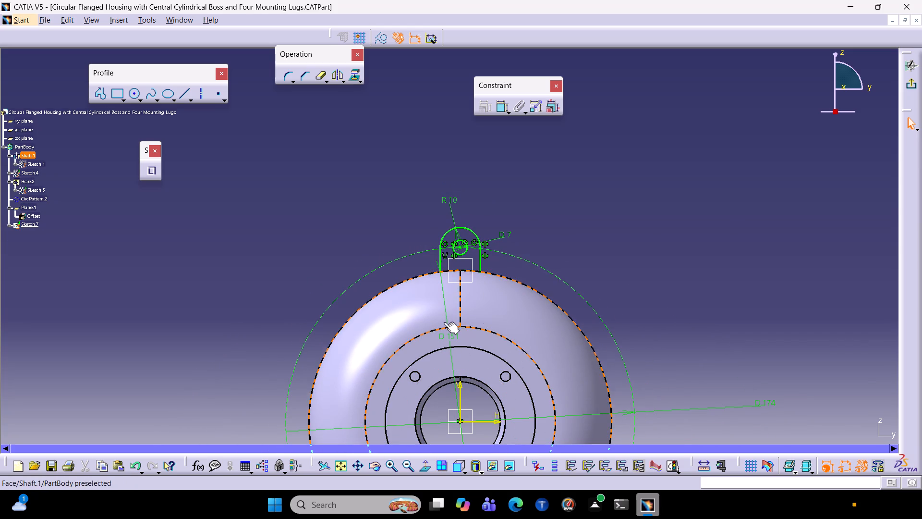
left_click(336, 272)
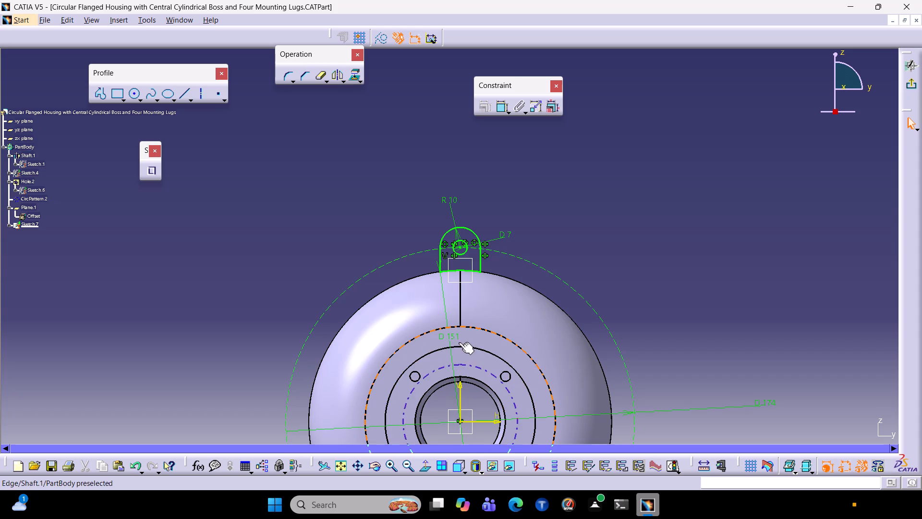
left_click(448, 339)
key("Delete")
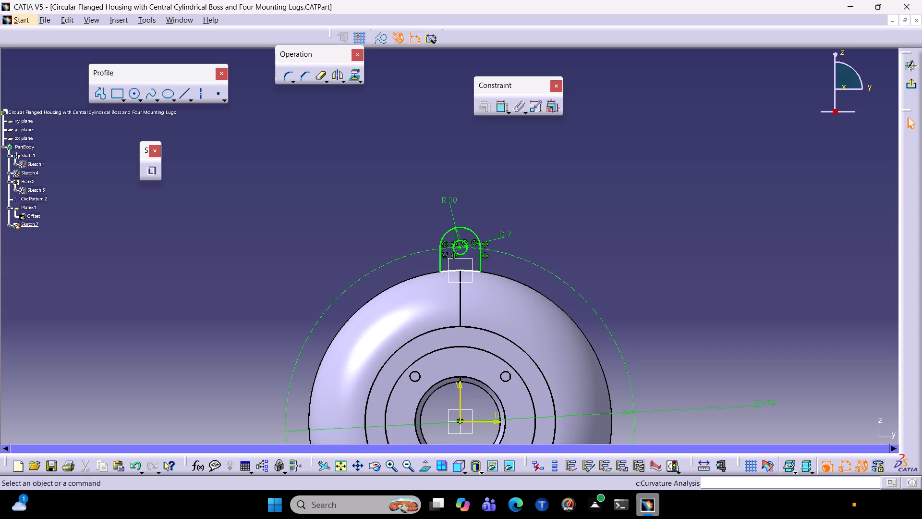
Move the lug sketch's base arc inward so it sits below the housing's outer surface, and leave the sketch.
middle_click_drag(557, 246, 604, 204, "ctrl")
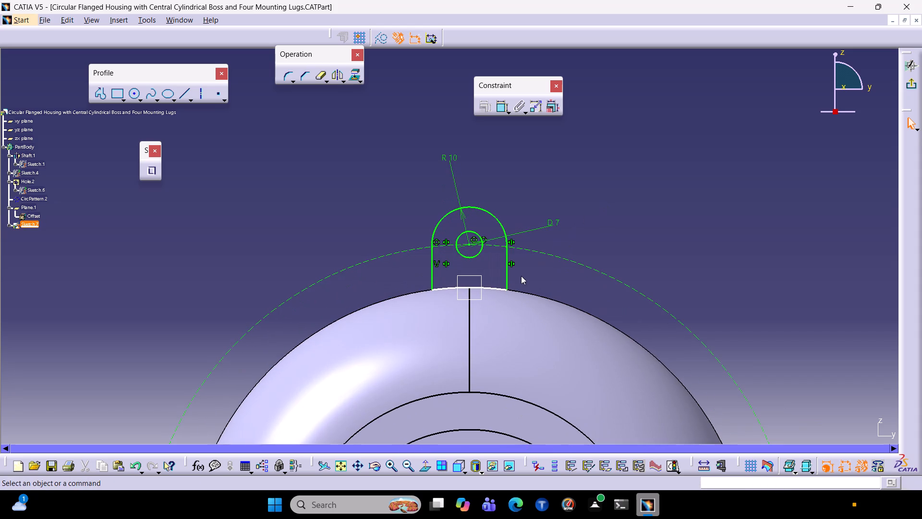
left_click_drag(488, 288, 490, 316)
middle_click_drag(741, 293, 307, 310)
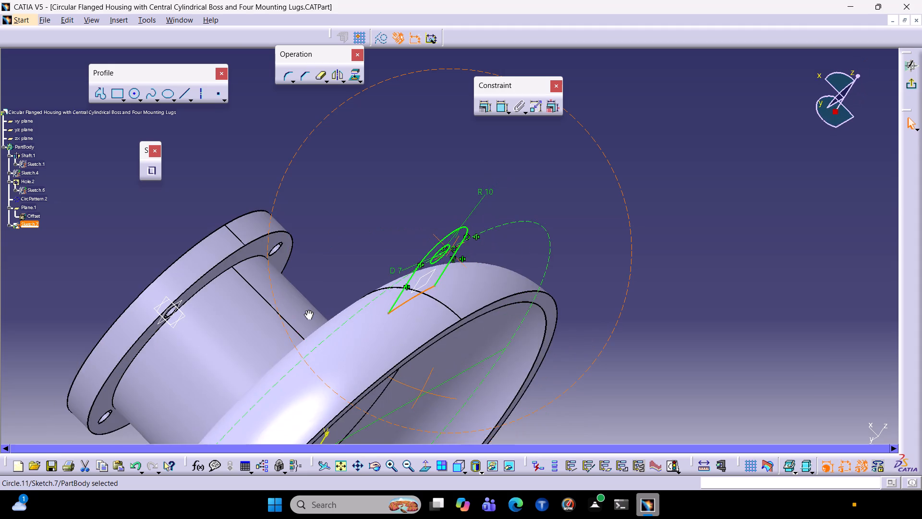
middle_click_drag(307, 310, 323, 308)
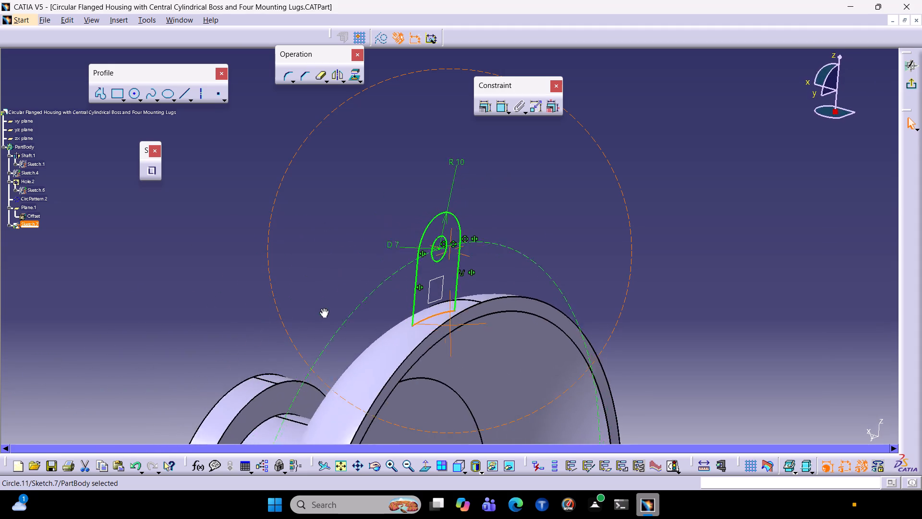
middle_click_drag(323, 308, 389, 327)
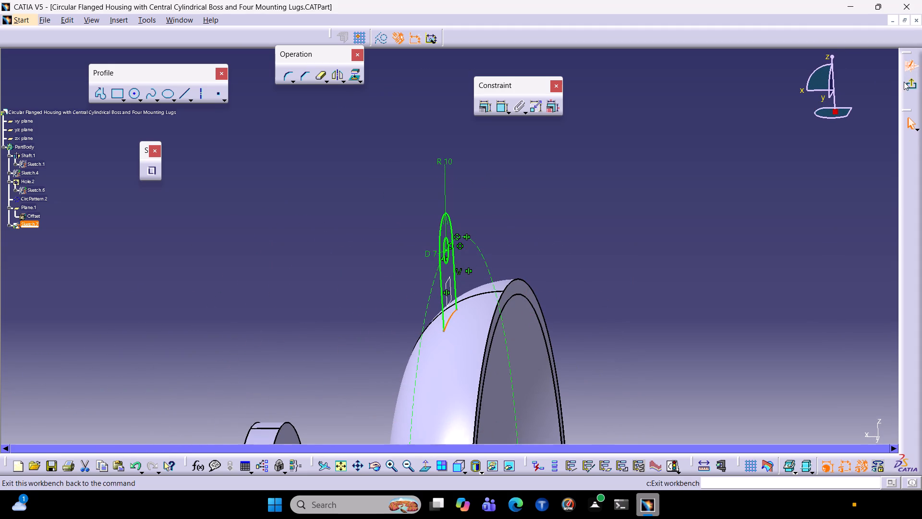
left_click(910, 88)
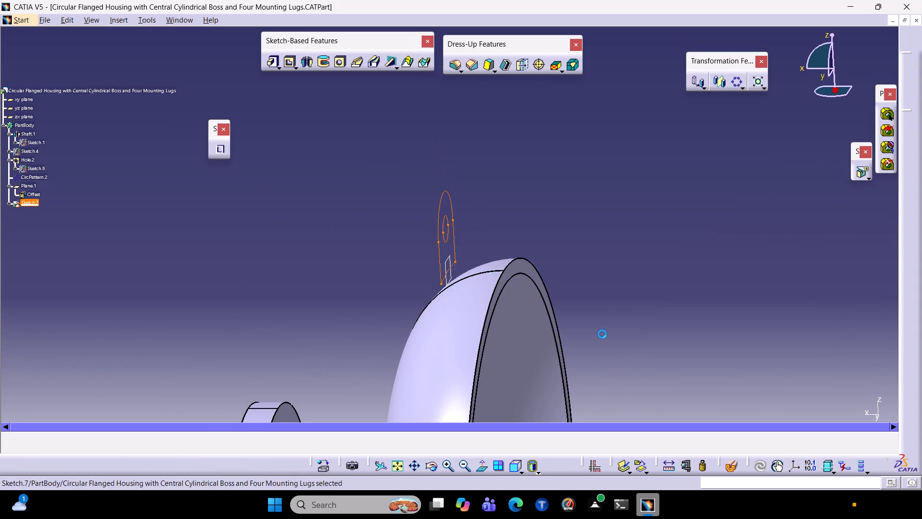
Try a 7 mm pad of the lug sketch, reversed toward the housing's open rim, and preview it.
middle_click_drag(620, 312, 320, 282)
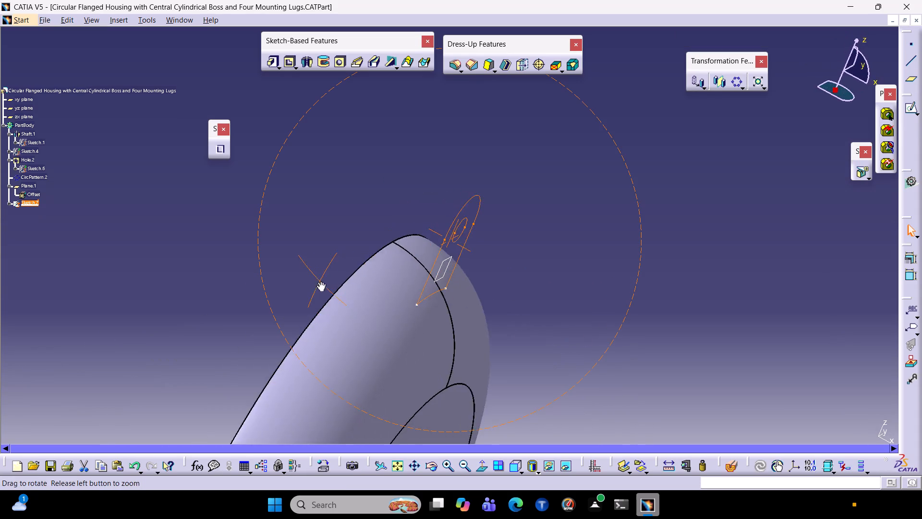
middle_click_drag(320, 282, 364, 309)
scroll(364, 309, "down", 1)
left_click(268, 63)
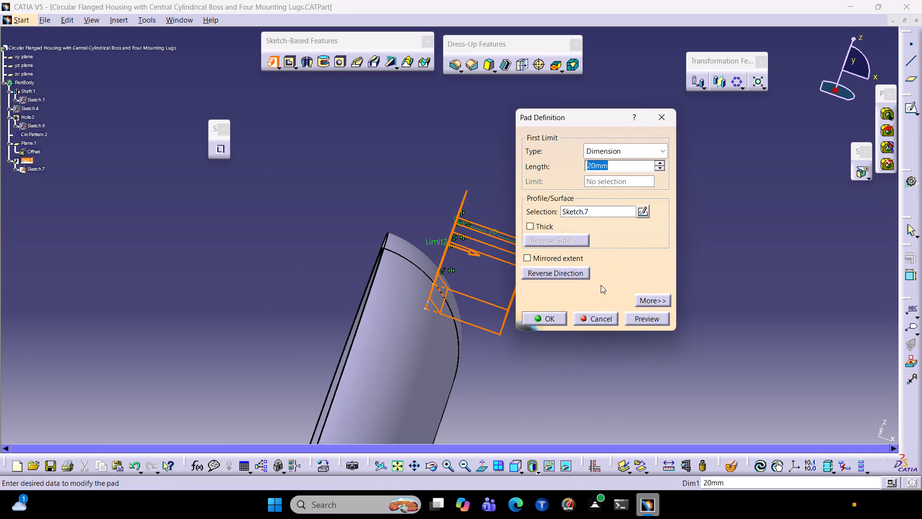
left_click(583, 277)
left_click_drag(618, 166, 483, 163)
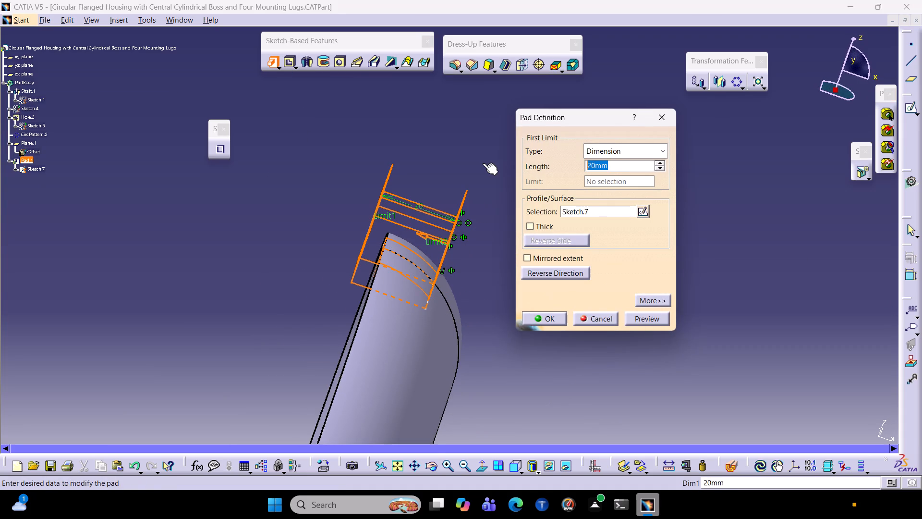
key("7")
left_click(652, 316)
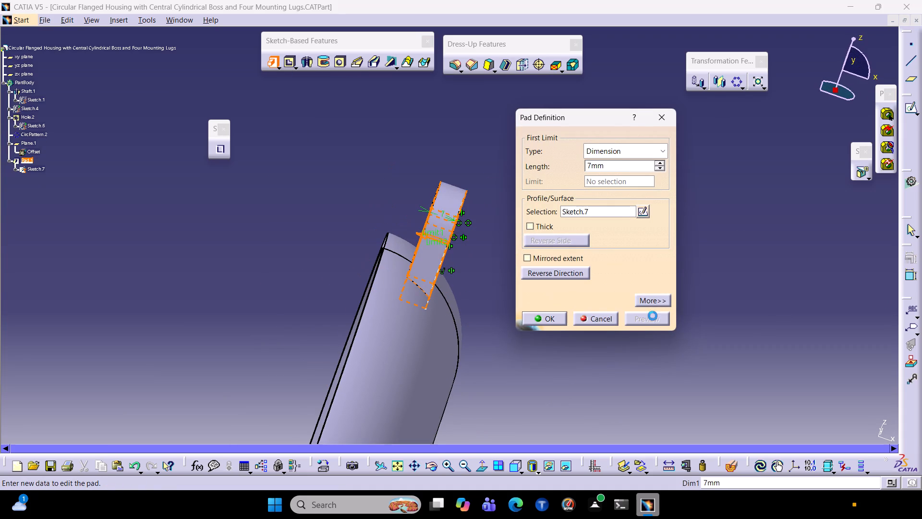
Examine how the previewed lug meets the housing wall from the flange side and the open side, and cancel the pad.
middle_click_drag(493, 281, 448, 235)
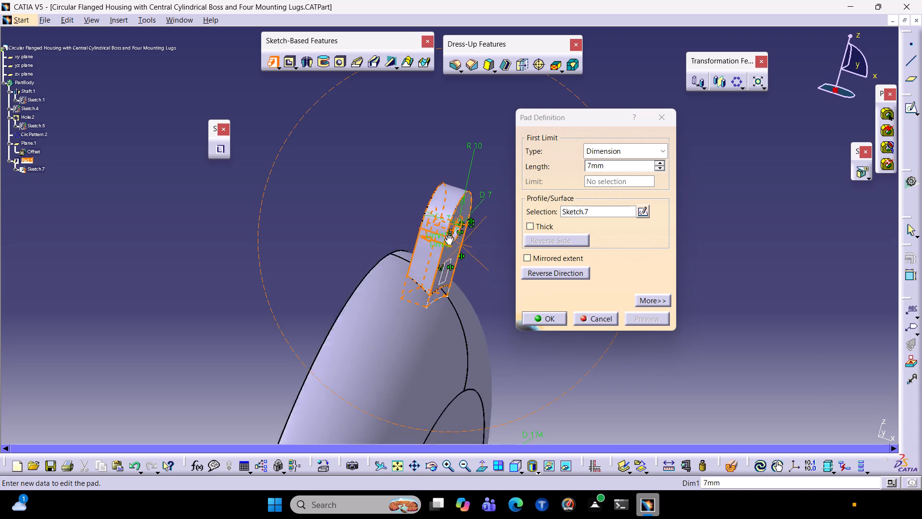
middle_click_drag(448, 235, 416, 201)
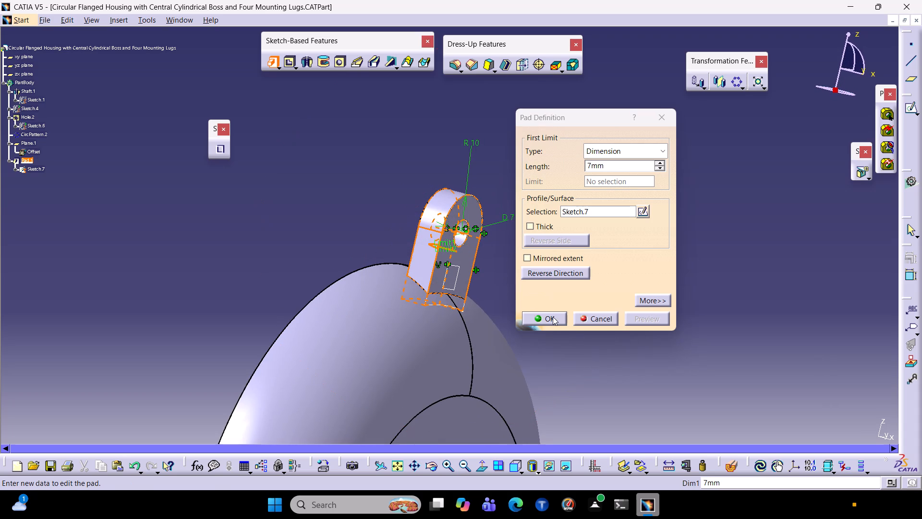
middle_click_drag(486, 189, 382, 190)
middle_click_drag(475, 280, 334, 282)
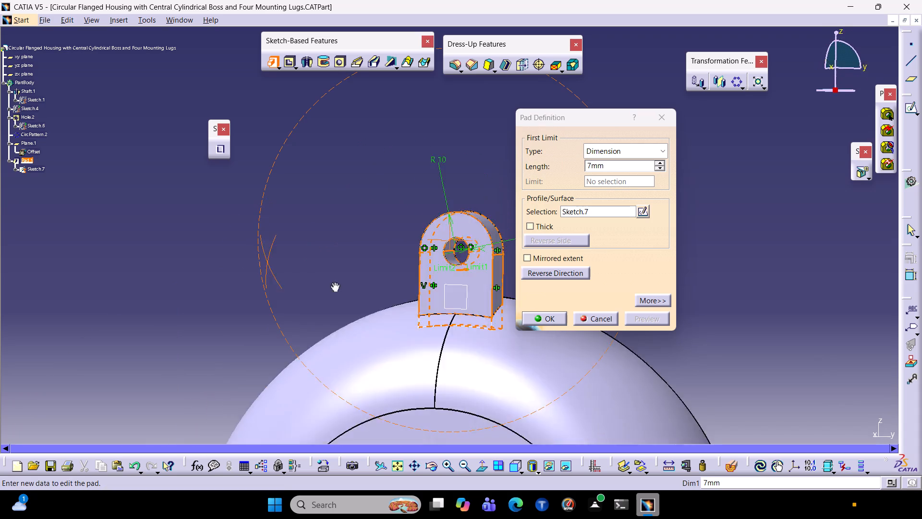
middle_click_drag(334, 282, 360, 287)
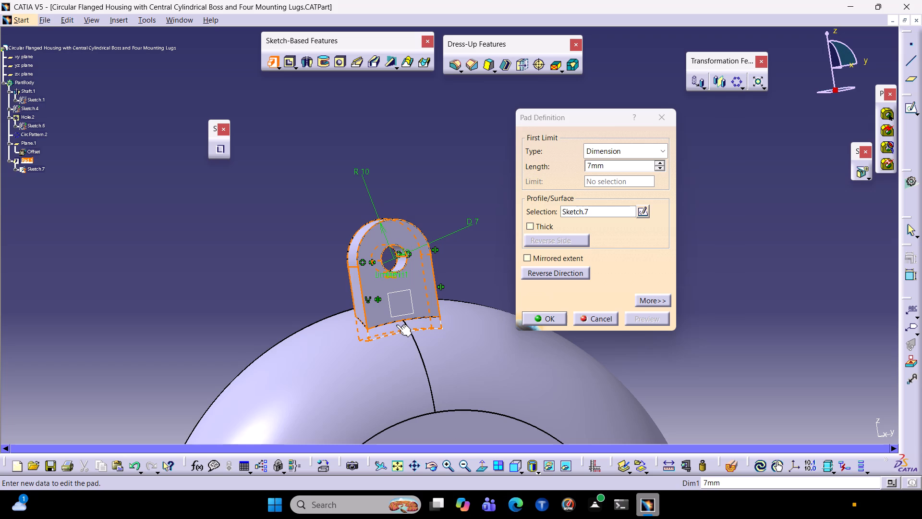
middle_click_drag(461, 271, 452, 295, "ctrl")
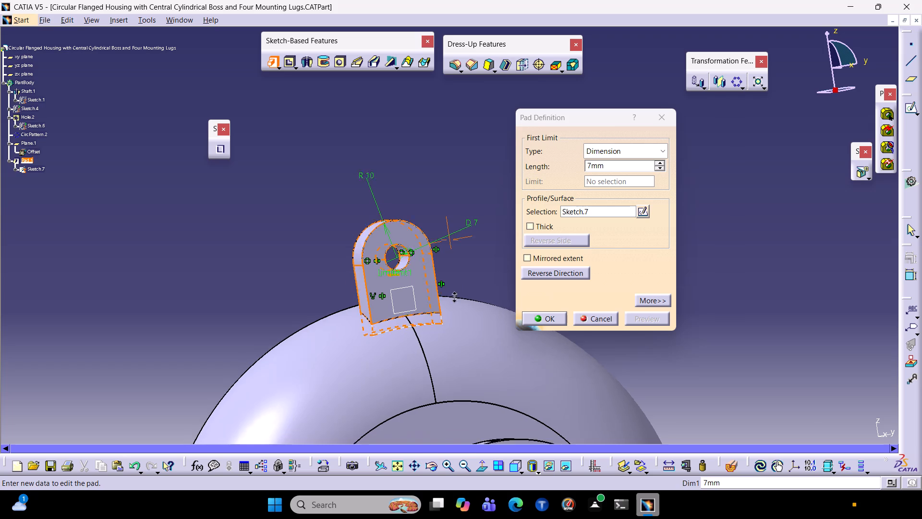
middle_click_drag(452, 295, 452, 295, "ctrl")
middle_click_drag(484, 278, 244, 290)
middle_click_drag(331, 290, 0, 218)
middle_click_drag(262, 268, 186, 162)
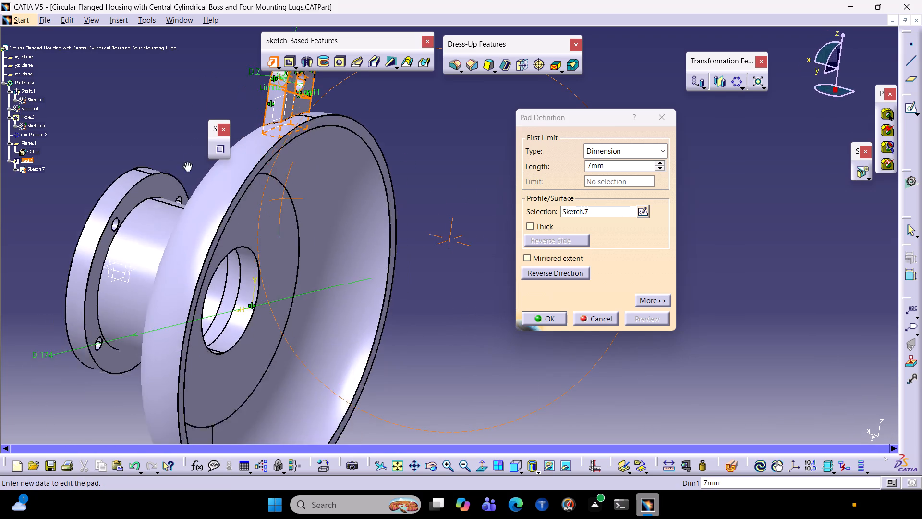
middle_click_drag(186, 162, 197, 278)
middle_click_drag(347, 266, 277, 239)
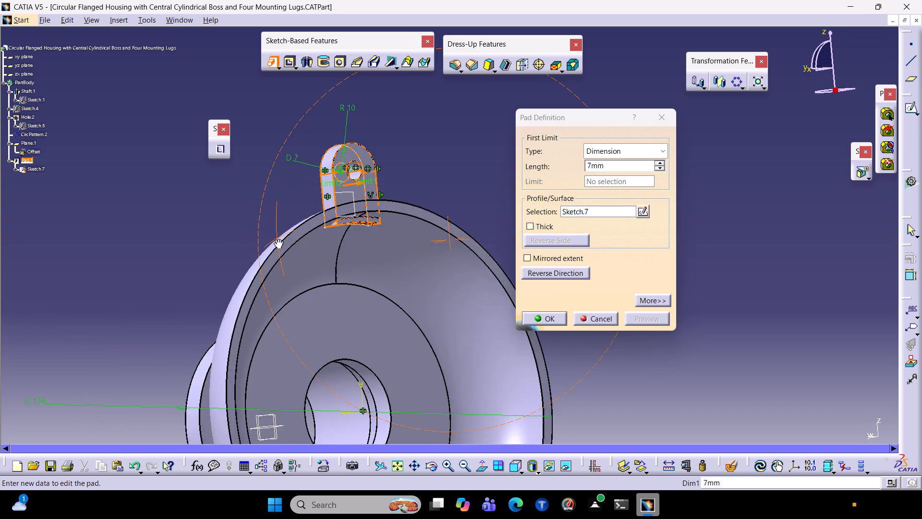
middle_click_drag(277, 239, 312, 131)
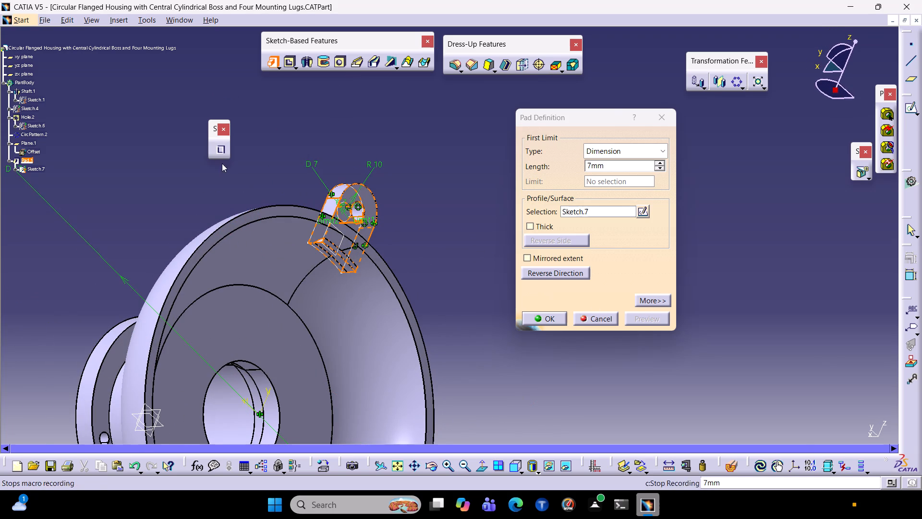
left_click(656, 117)
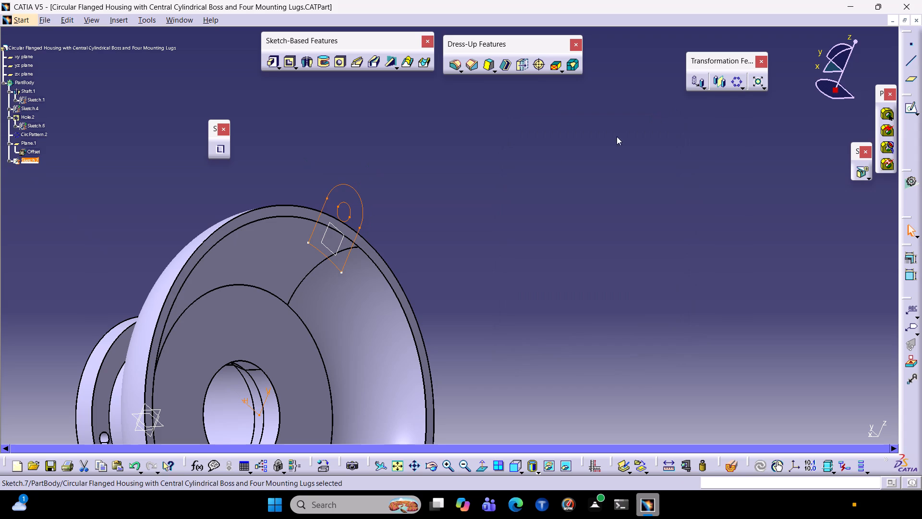
Reopen the lug sketch, move its base arc slightly outward toward the housing's outer edge, and leave the sketch.
double_click(316, 245)
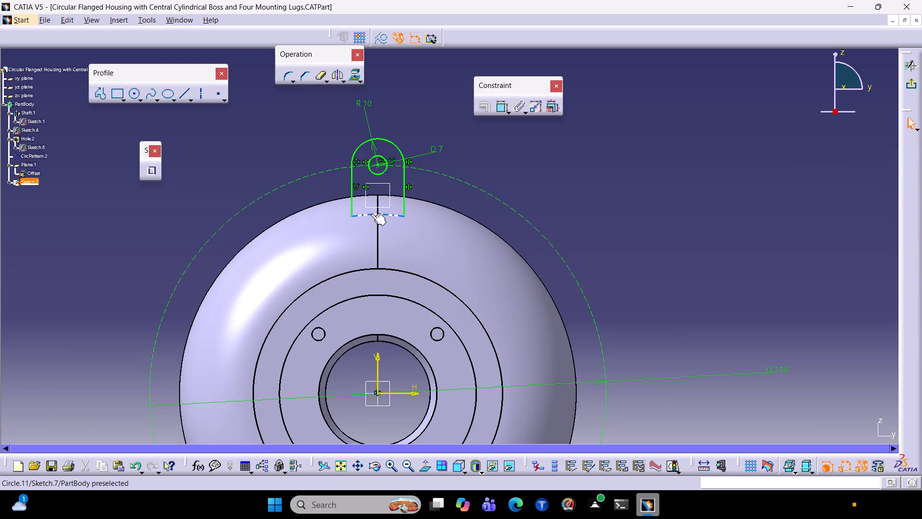
left_click_drag(371, 215, 375, 209)
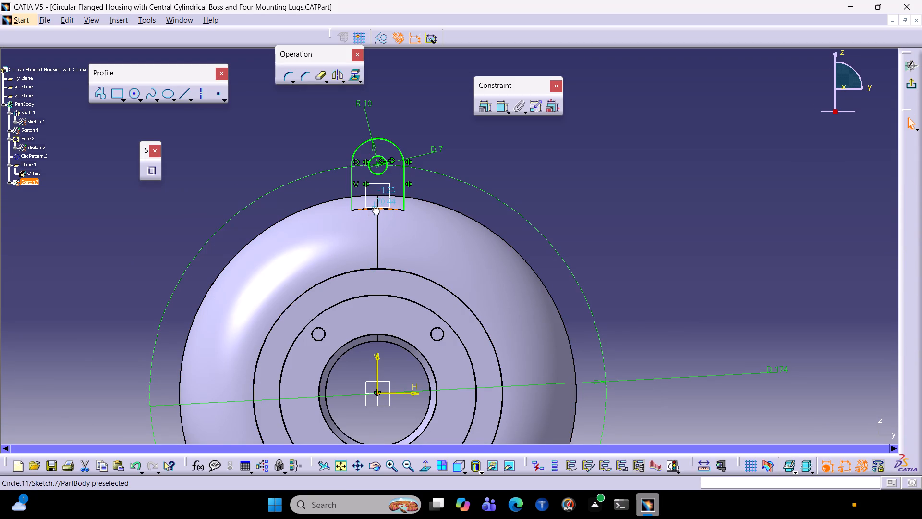
left_click_drag(375, 209, 375, 208)
left_click(910, 86)
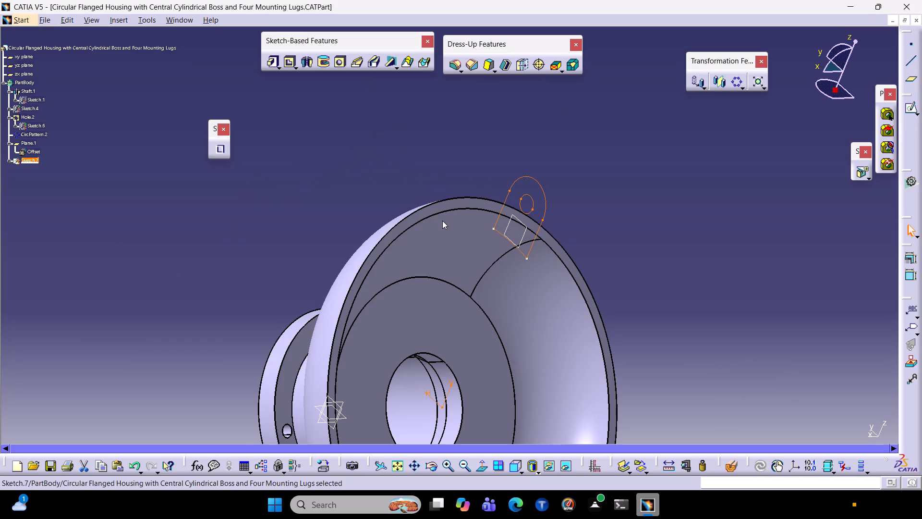
Pad the lug sketch 7 mm, reversed toward the housing's open rim, preview it and accept it.
left_click(268, 66)
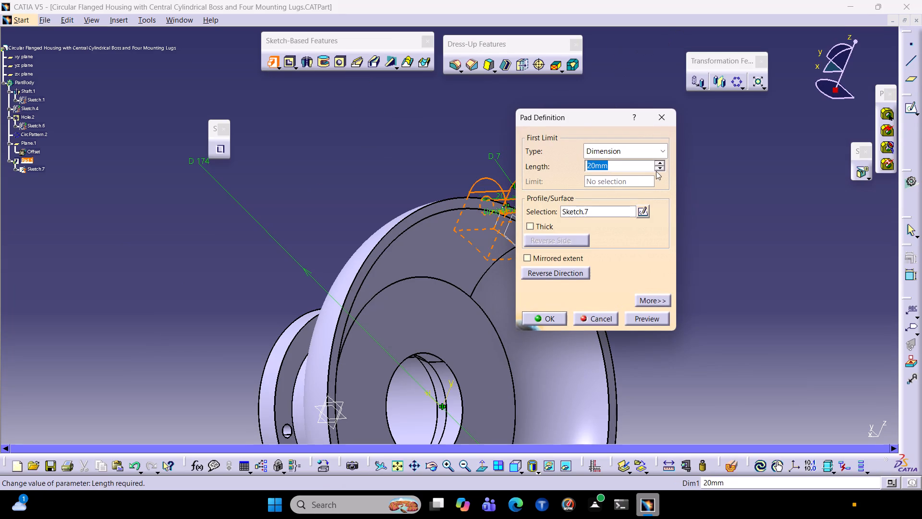
key("7")
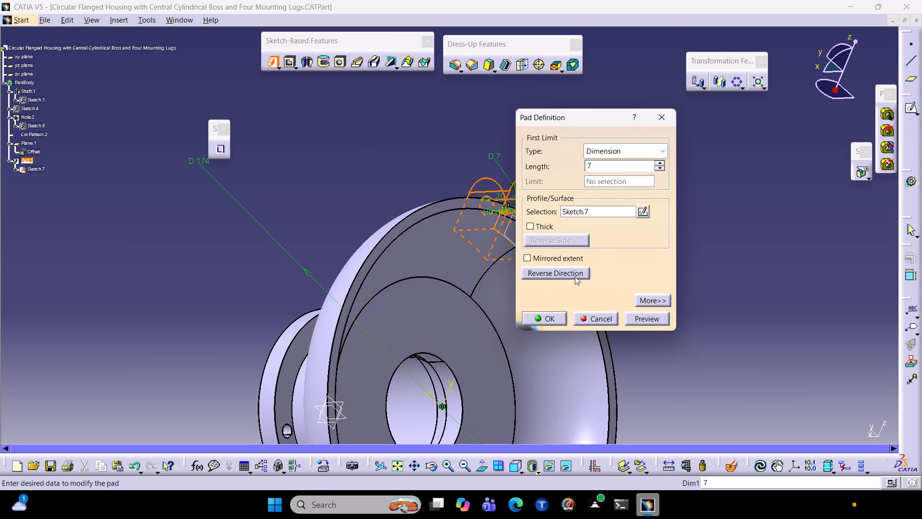
middle_click_drag(444, 156, 334, 222)
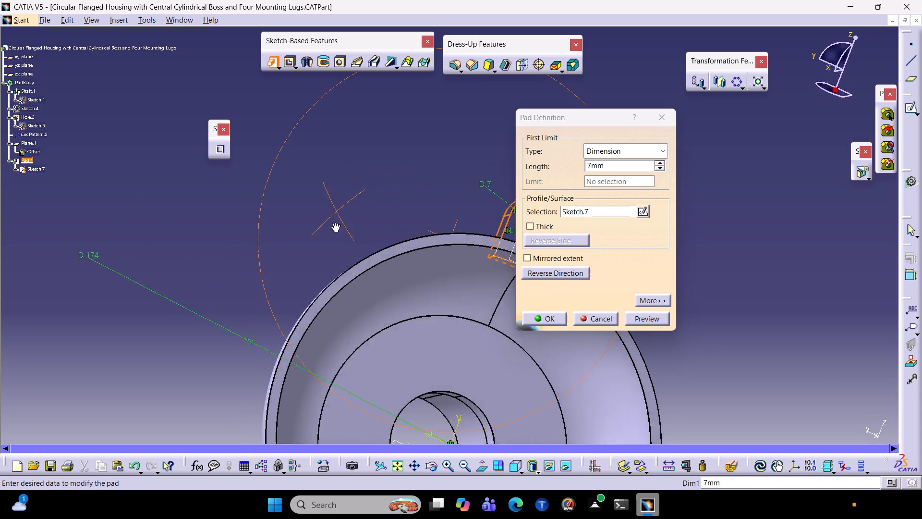
middle_click_drag(334, 222, 486, 311)
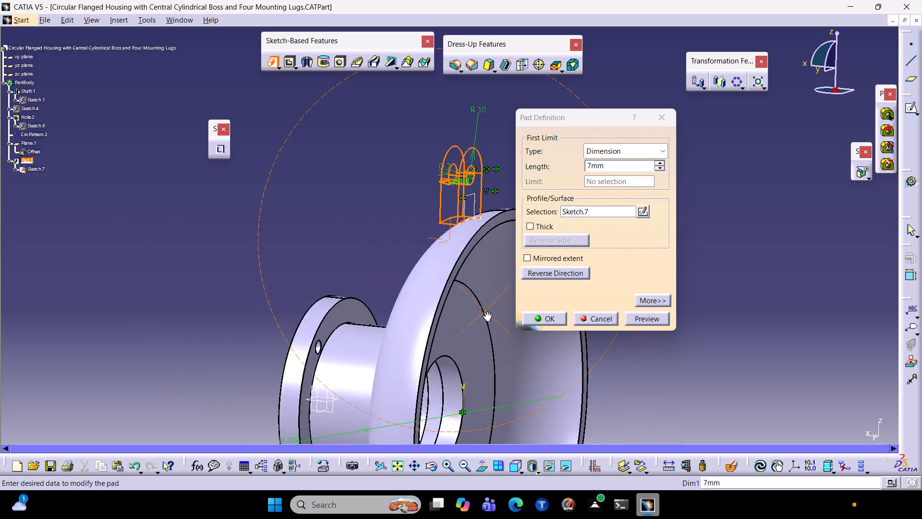
middle_click_drag(486, 311, 536, 291)
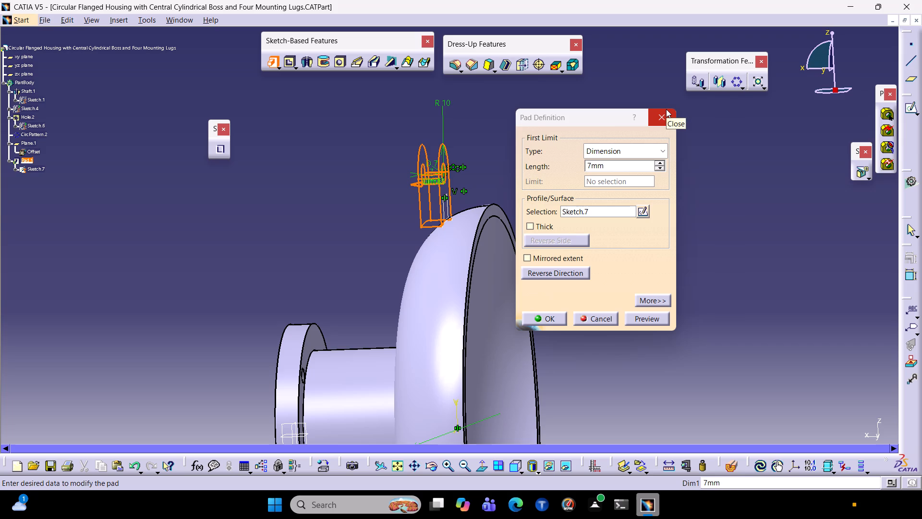
left_click(557, 270)
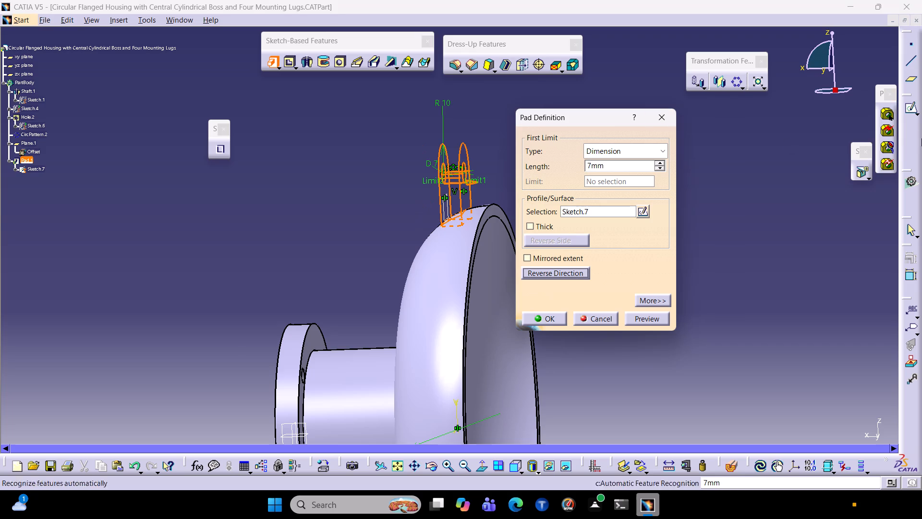
left_click(636, 321)
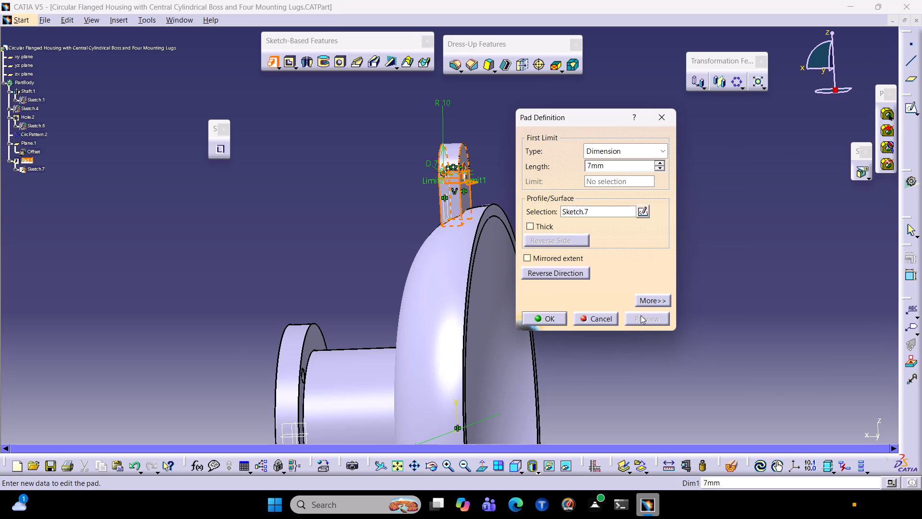
middle_click_drag(729, 346, 486, 185)
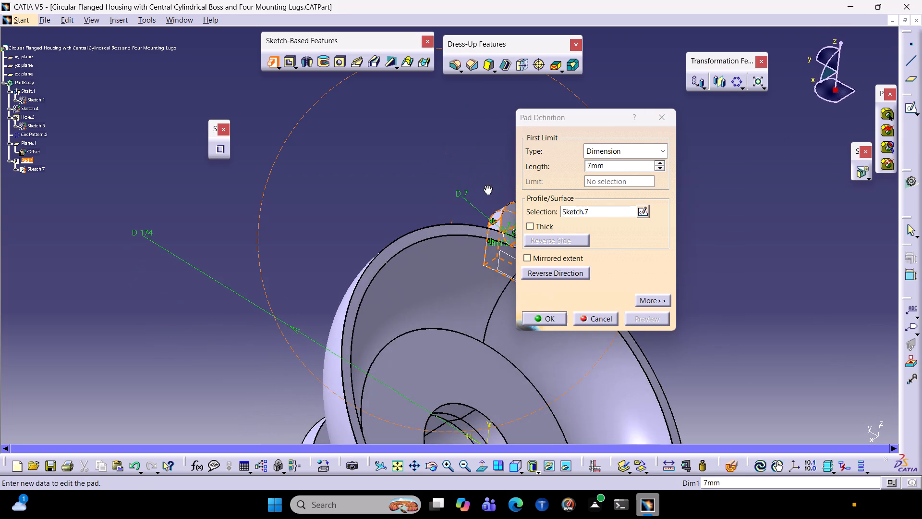
middle_click_drag(486, 185, 486, 222)
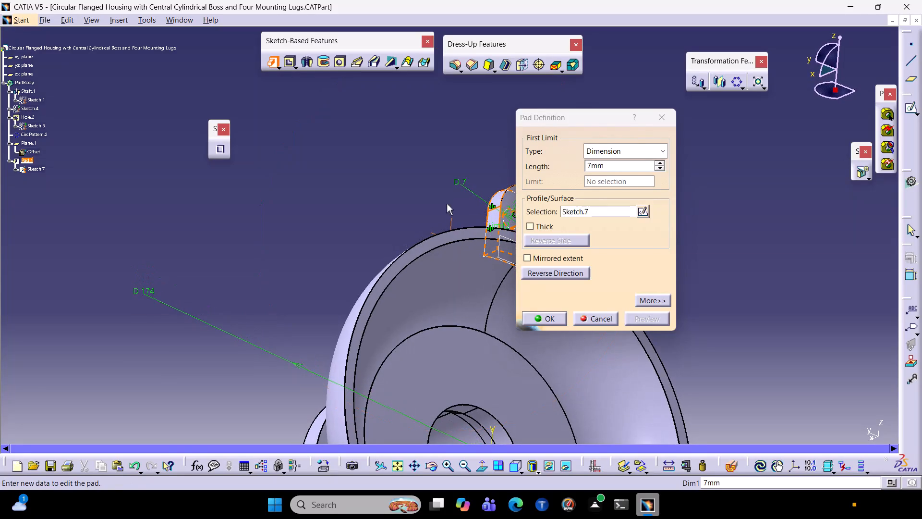
middle_click_drag(447, 203, 118, 161)
left_click(554, 322)
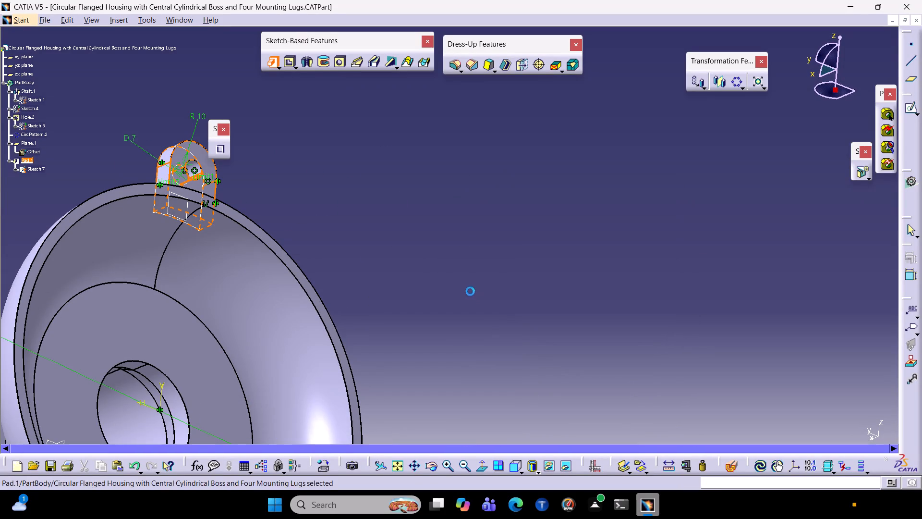
left_click(358, 250)
Examine how the lug's base meets the housing's rounded outer surface, from the open side and the flange side.
middle_click_drag(334, 223, 445, 400)
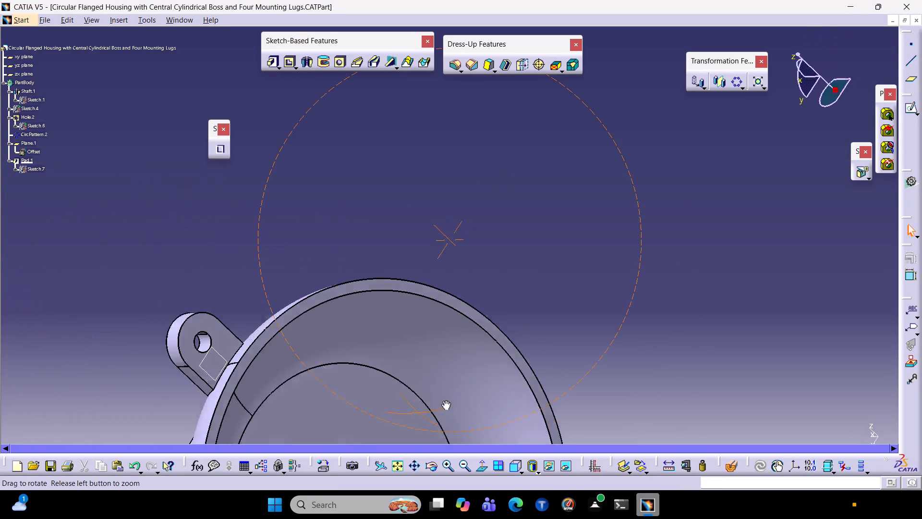
middle_click_drag(445, 400, 612, 230)
middle_click_drag(527, 405, 528, 291)
middle_click_drag(577, 281, 641, 134, "ctrl")
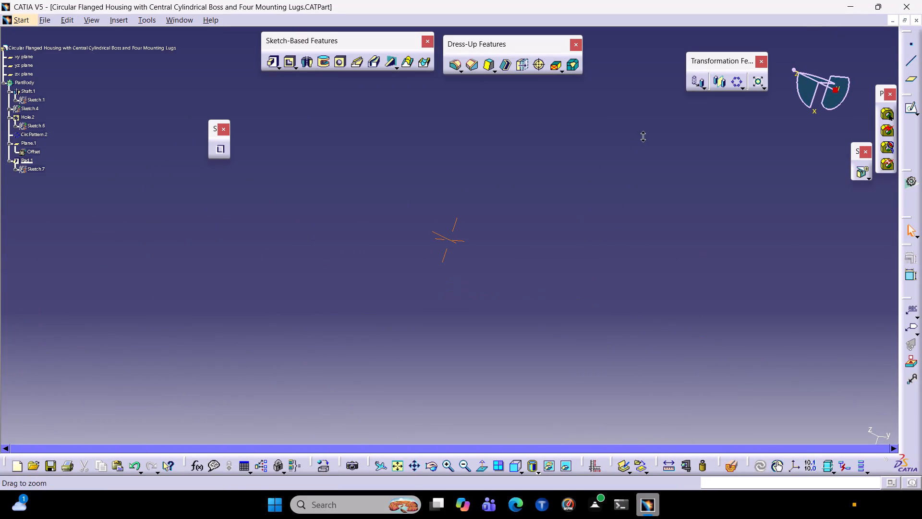
middle_click_drag(641, 134, 595, 270, "ctrl")
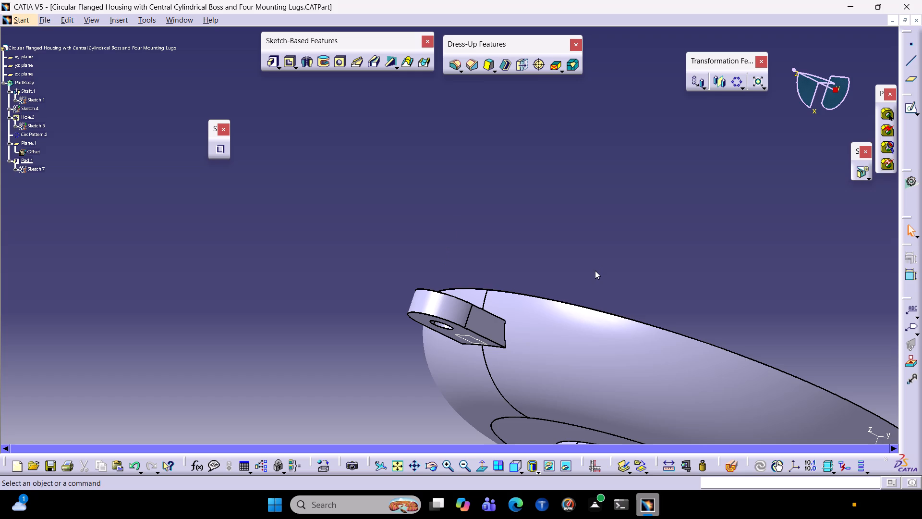
middle_click_drag(511, 247, 523, 235)
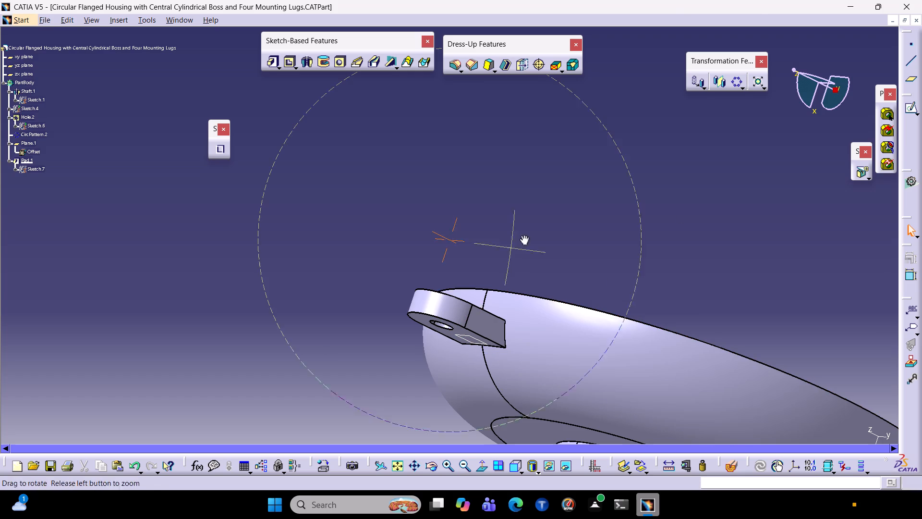
middle_click_drag(523, 235, 638, 122)
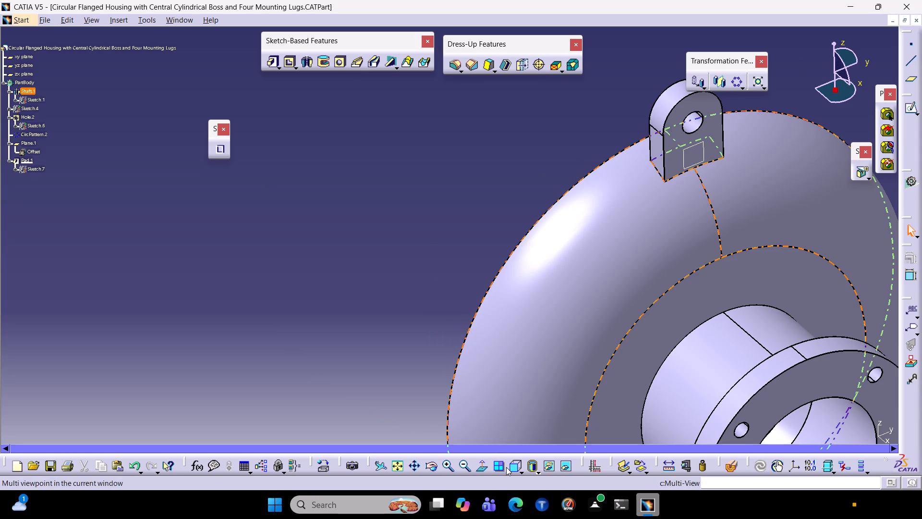
In the front view, circular-pattern the lug as a complete crown of 4 instances, using the housing's rounded outer face as reference.
left_click(481, 467)
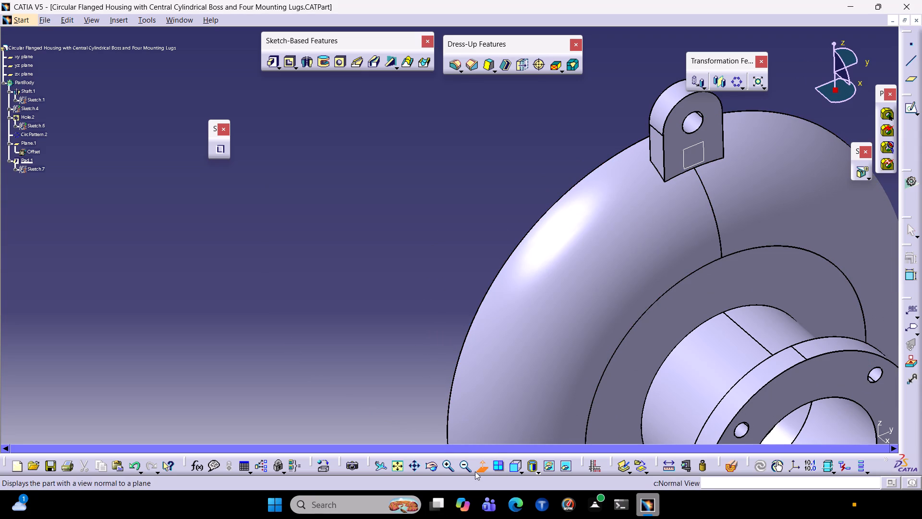
left_click(475, 471)
left_click(510, 462)
middle_click_drag(395, 254, 380, 152)
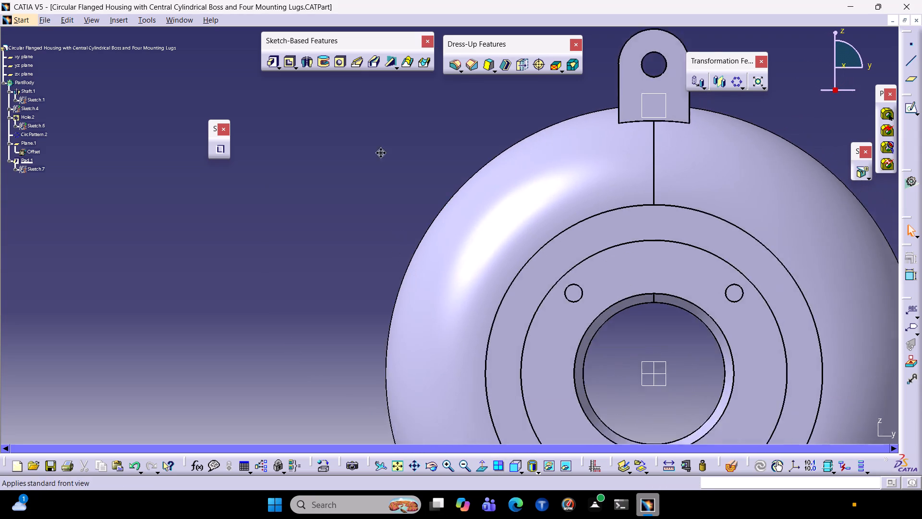
middle_click_drag(380, 152, 379, 146)
middle_click_drag(380, 147, 353, 194, "ctrl")
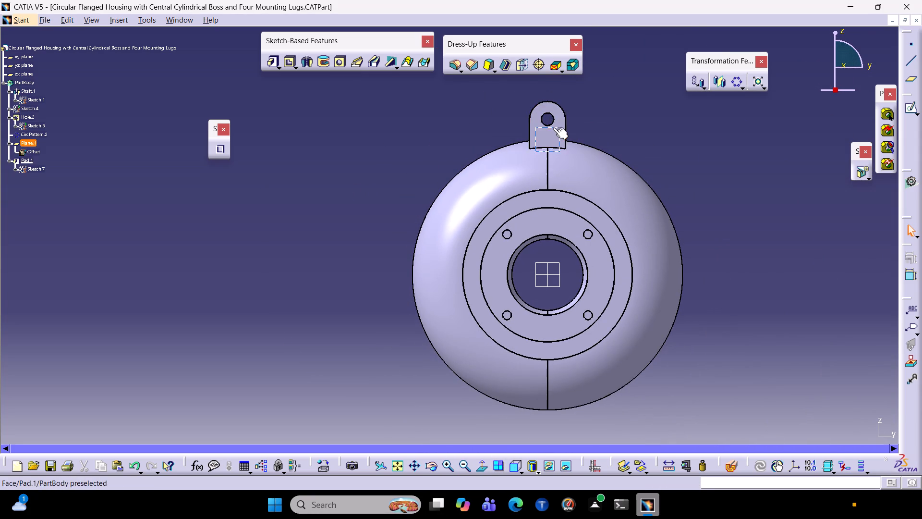
left_click(559, 120)
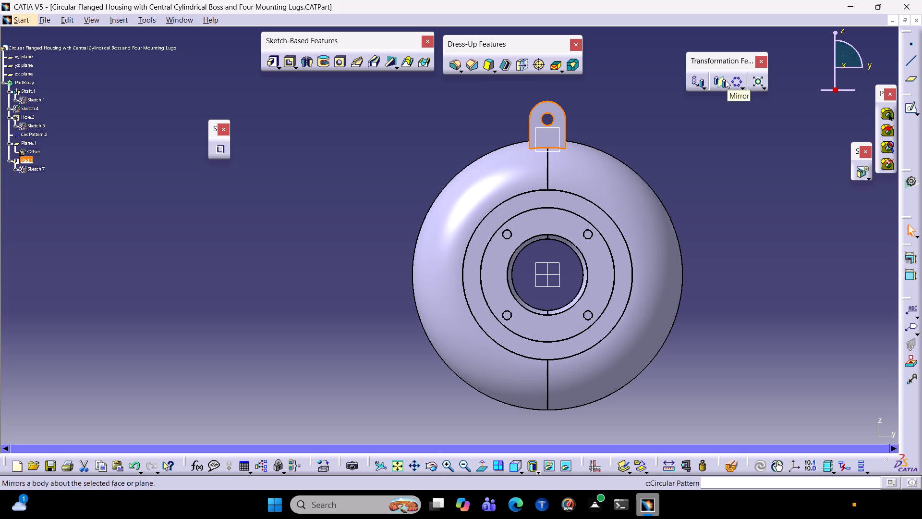
left_click(732, 82)
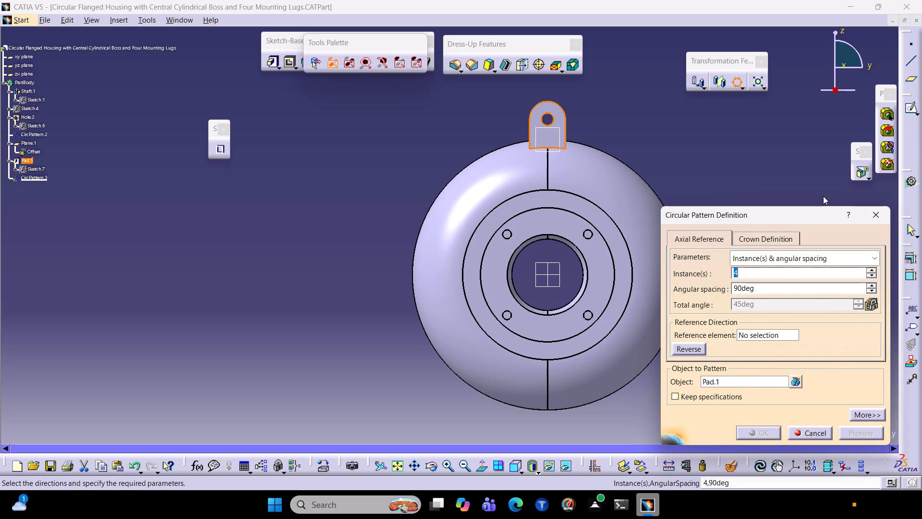
left_click(807, 260)
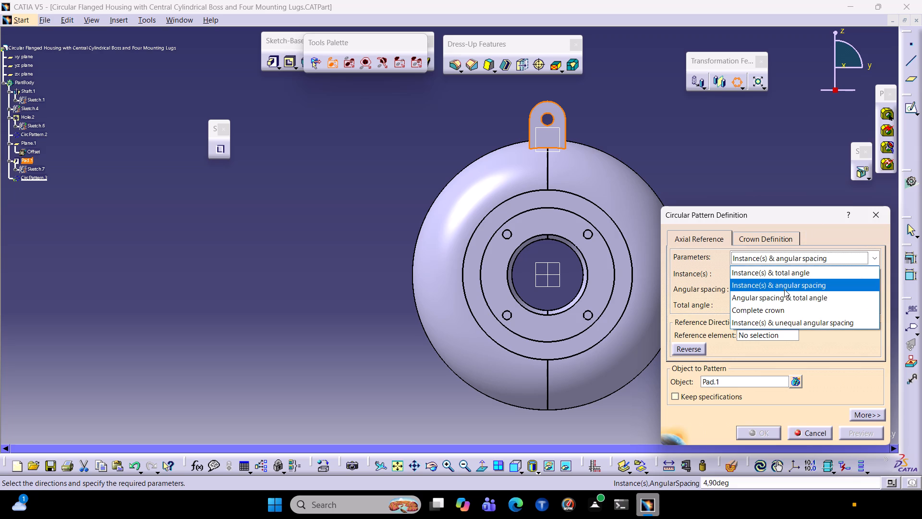
left_click(775, 310)
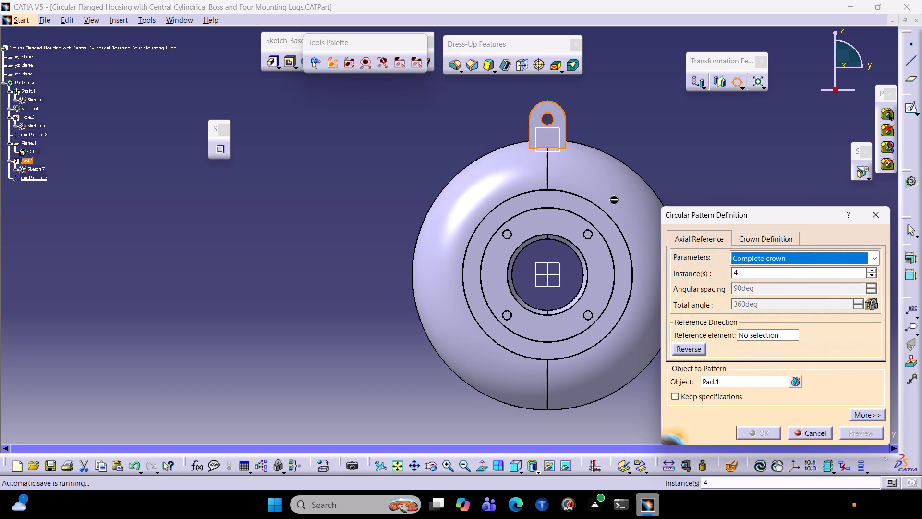
double_click(780, 334)
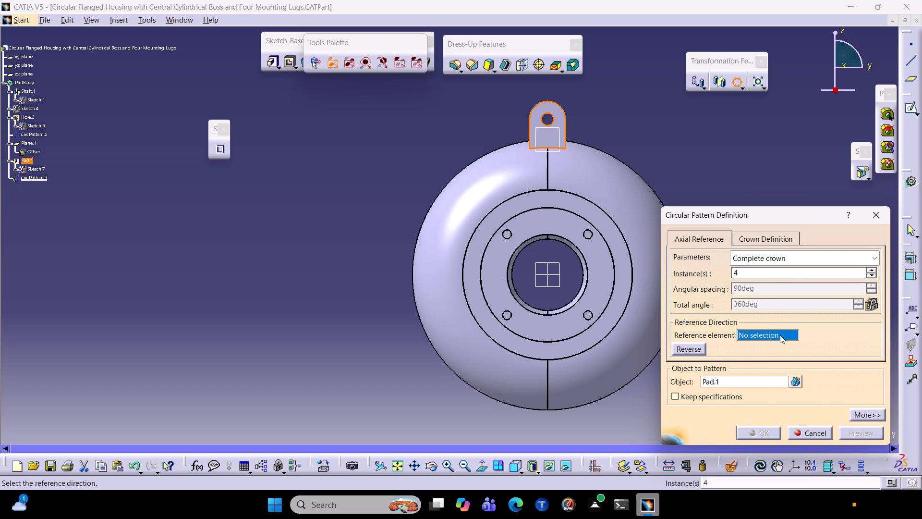
left_click(568, 174)
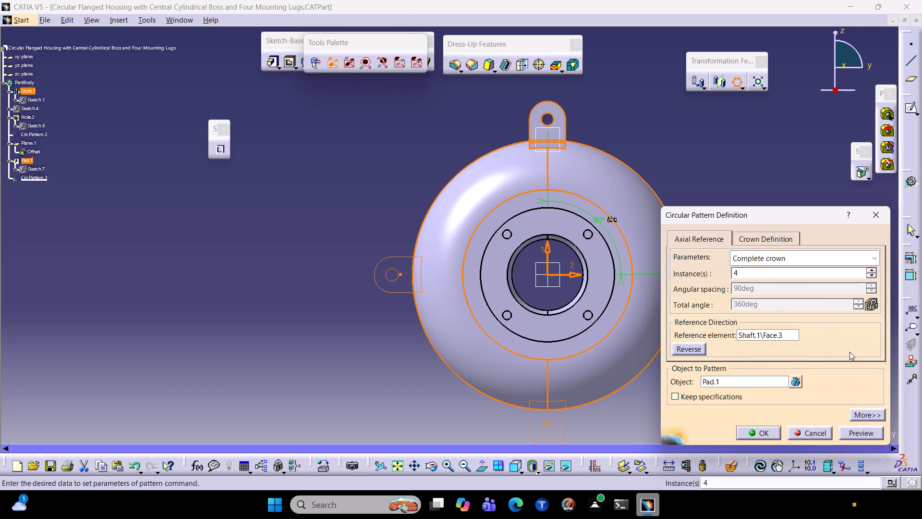
left_click(859, 433)
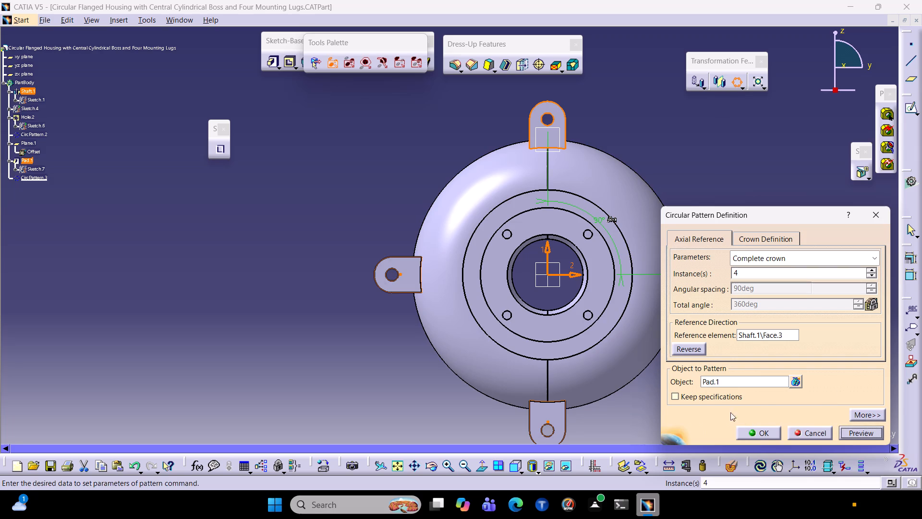
left_click(763, 432)
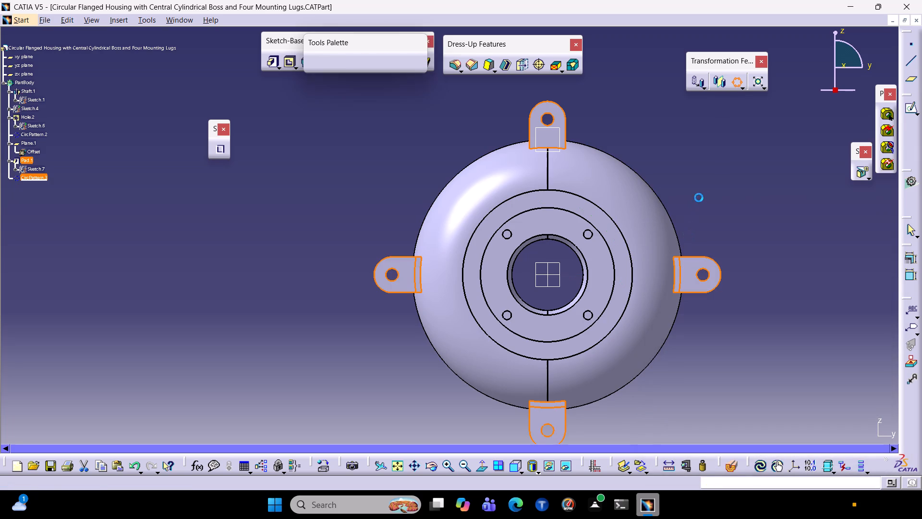
left_click(717, 189)
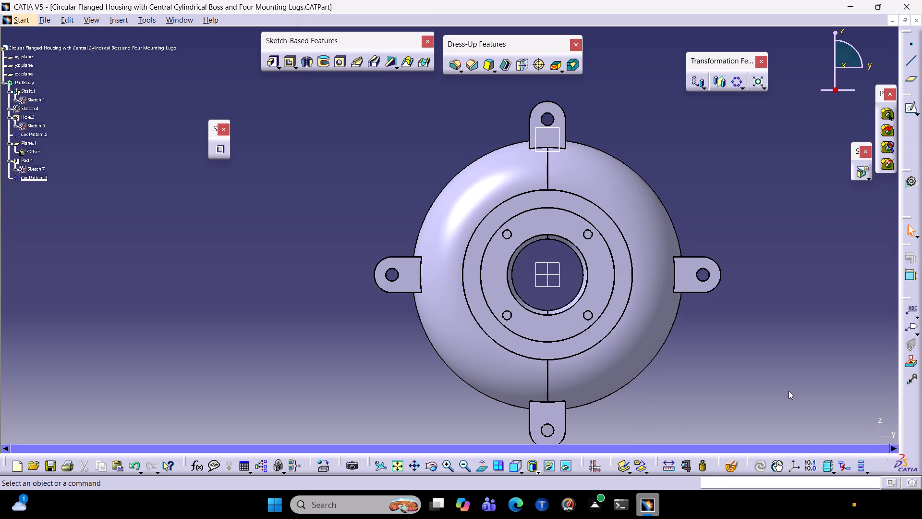
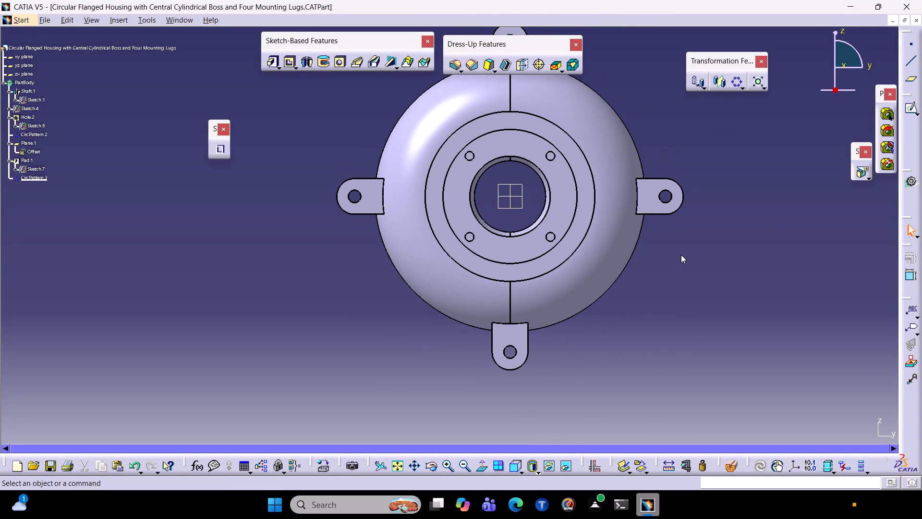
Examine the full specification tree at a readable size and the whole housing with its four lugs in the front view.
scroll(682, 256, "down", 1)
scroll(682, 259, "up", 2)
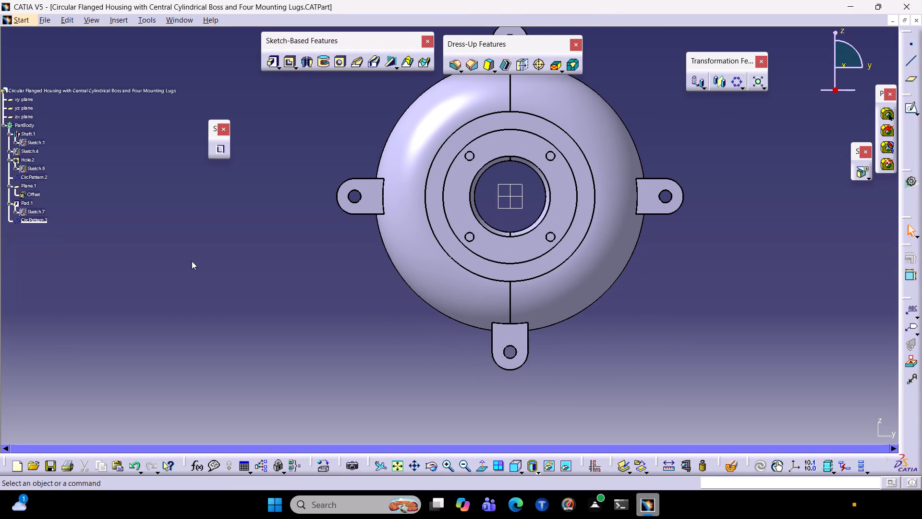
scroll(38, 160, "up", 3)
scroll(0, 252, "up", 2, "ctrl")
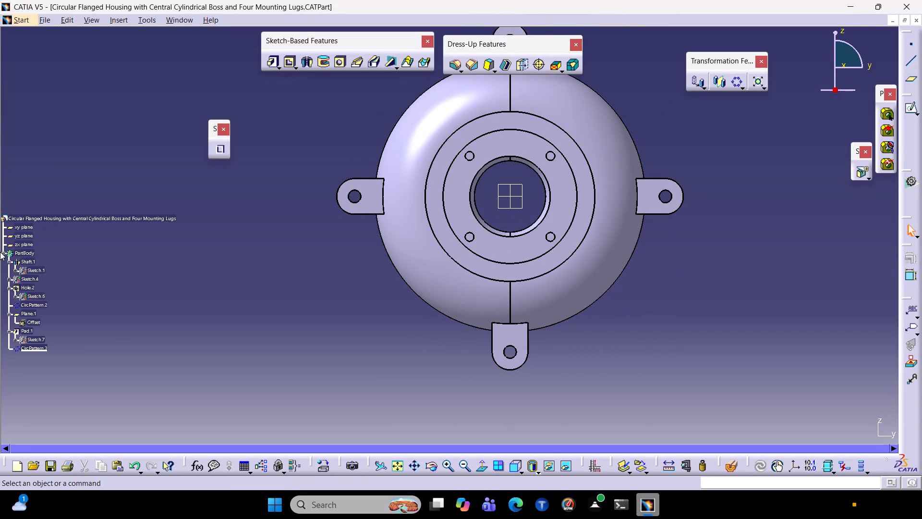
scroll(0, 252, "up", 7, "ctrl")
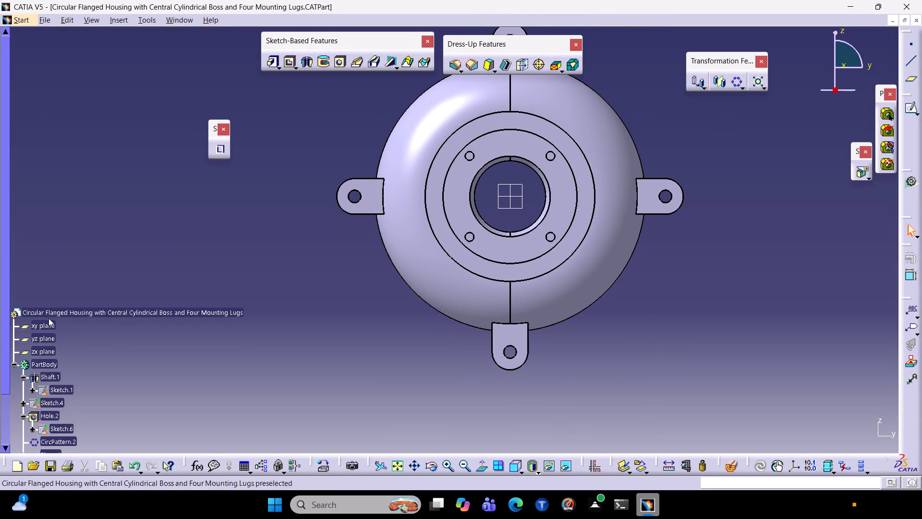
scroll(49, 318, "up", 2, "ctrl")
scroll(63, 265, "down", 12)
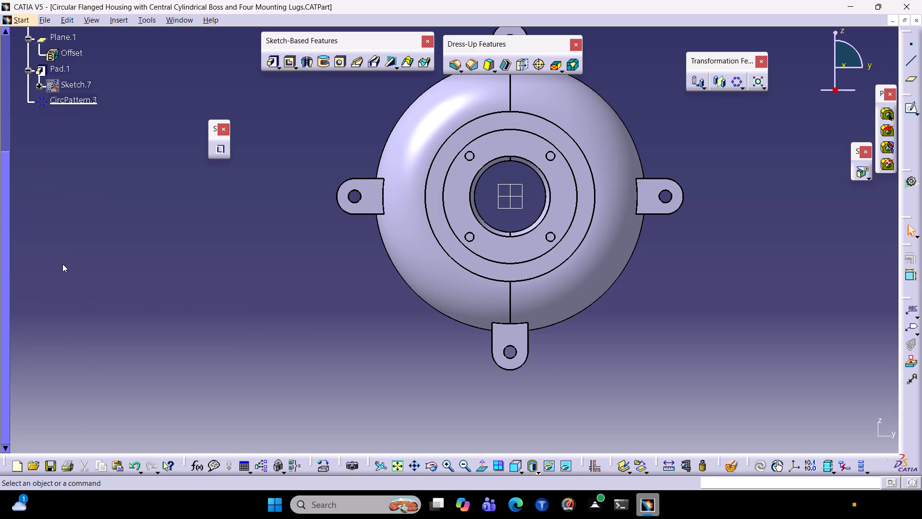
scroll(62, 264, "up", 5)
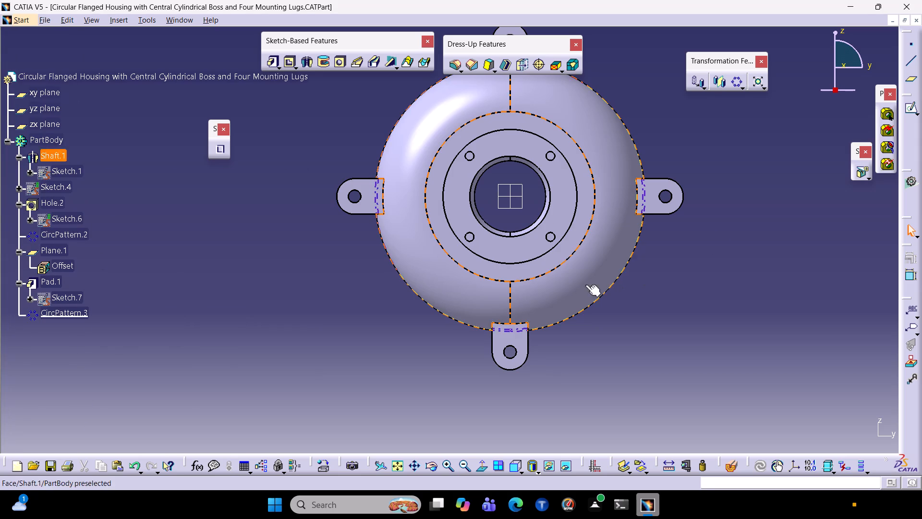
middle_click_drag(658, 270, 654, 333)
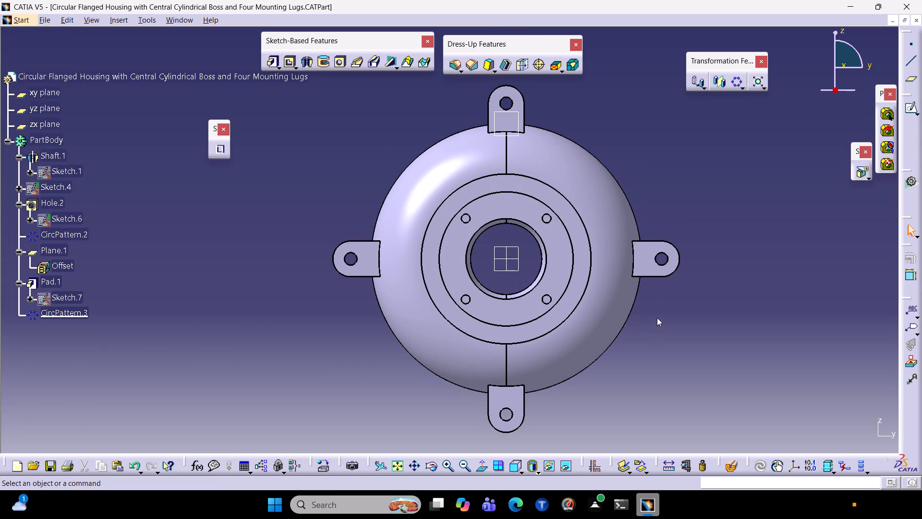
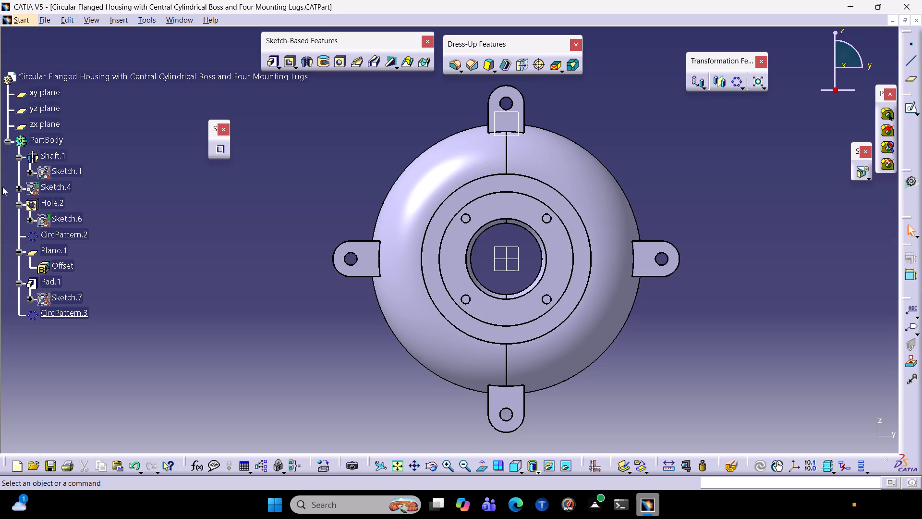
Examine the housing from the boss side, the edge and the open hollow side, including its flat rim and four lugs.
scroll(326, 279, "down", 1)
middle_click_drag(683, 238, 442, 266)
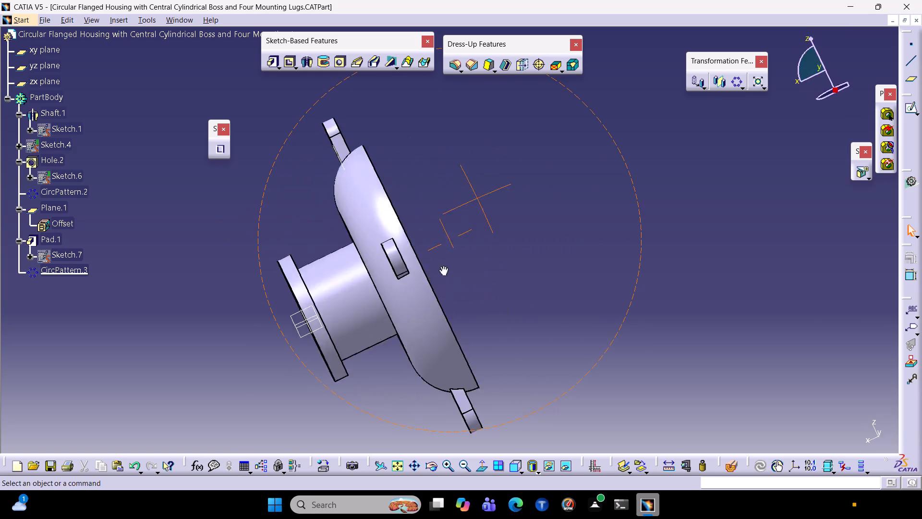
middle_click_drag(442, 266, 550, 212)
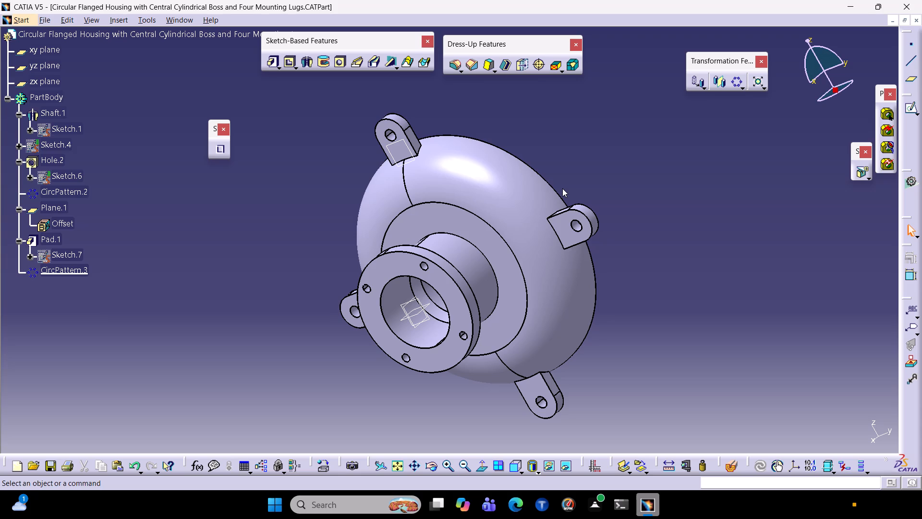
middle_click_drag(695, 299, 694, 299)
middle_click_drag(694, 299, 334, 373)
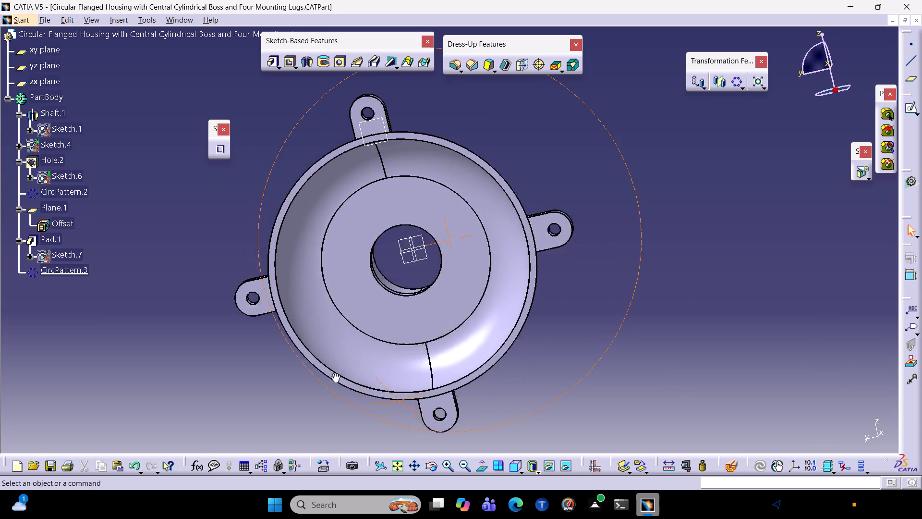
middle_click_drag(334, 373, 338, 383)
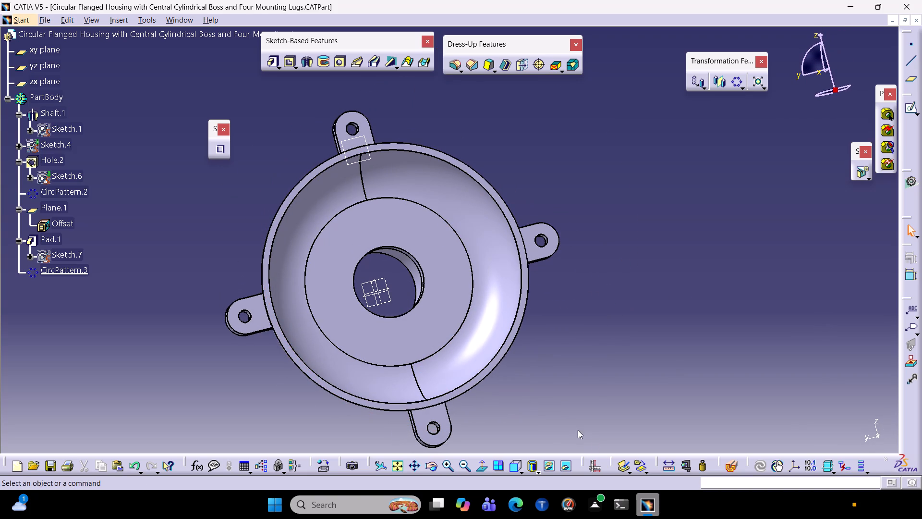
left_click(519, 468)
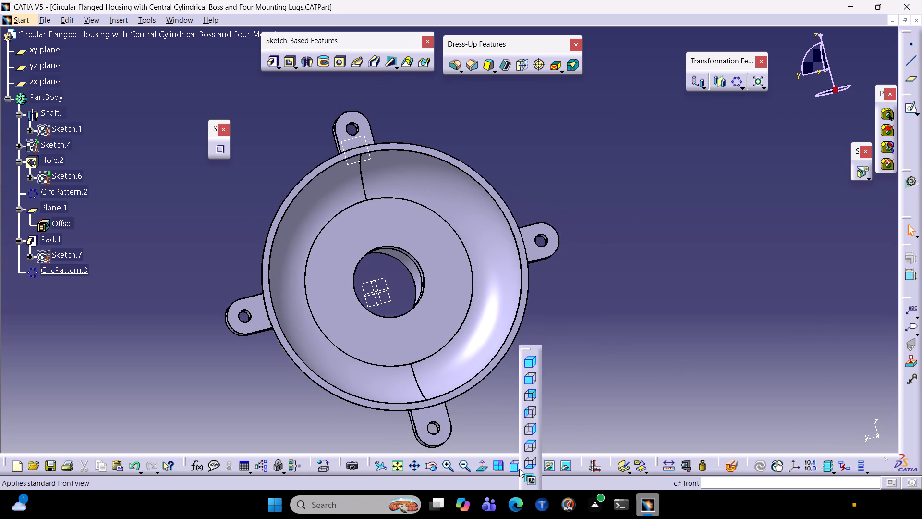
left_click(530, 364)
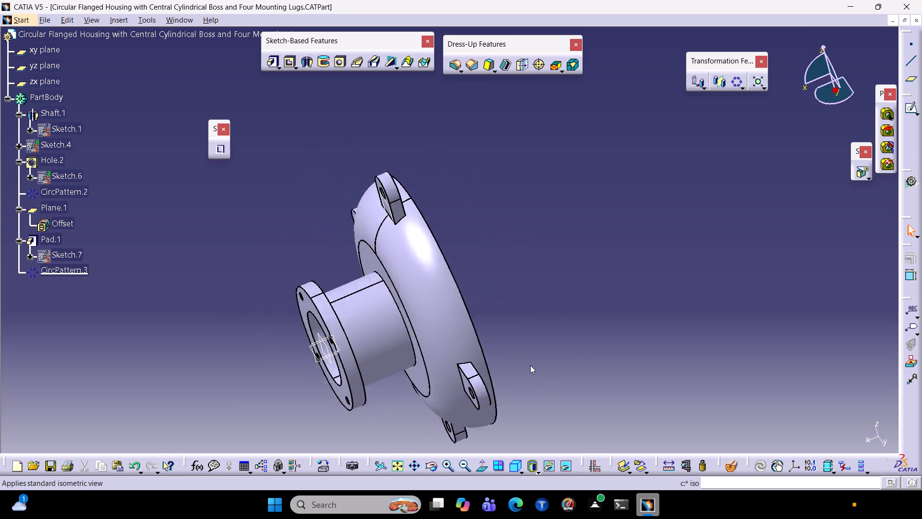
middle_click_drag(604, 350, 535, 349)
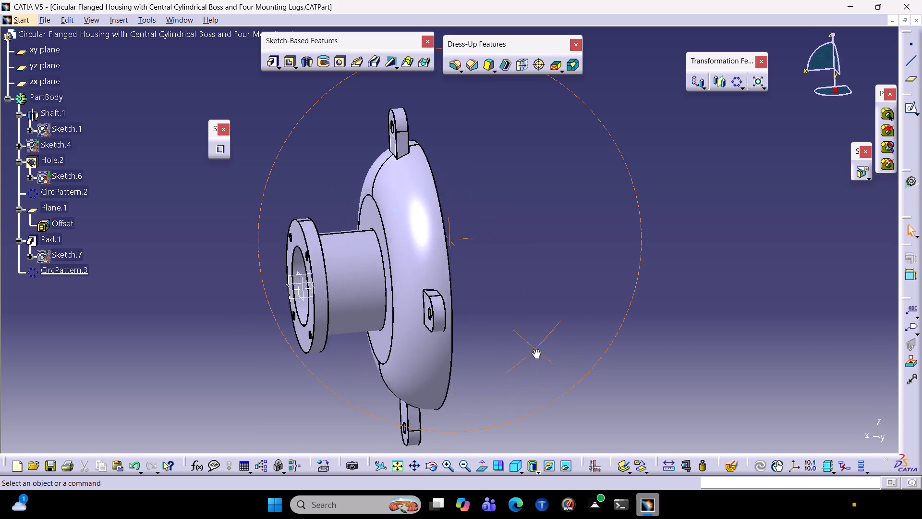
middle_click_drag(535, 349, 287, 355)
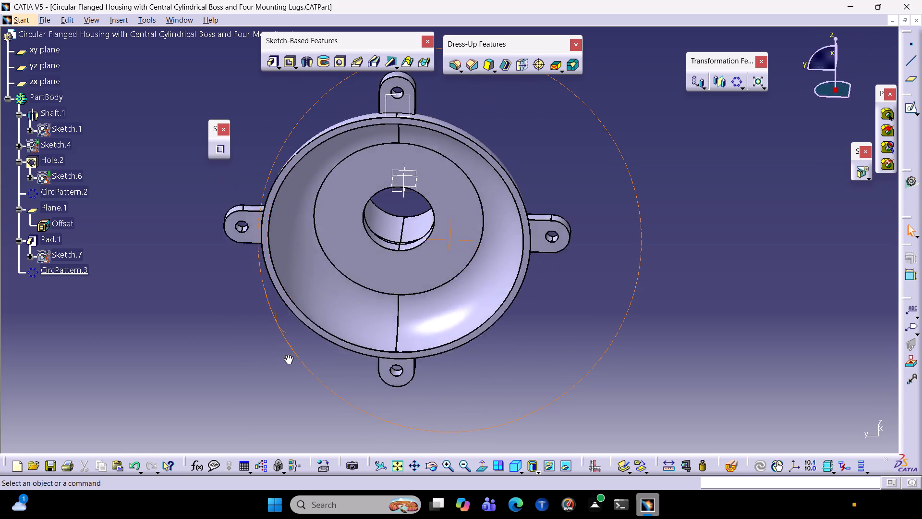
middle_click_drag(287, 355, 294, 278)
middle_click_drag(541, 386, 520, 363)
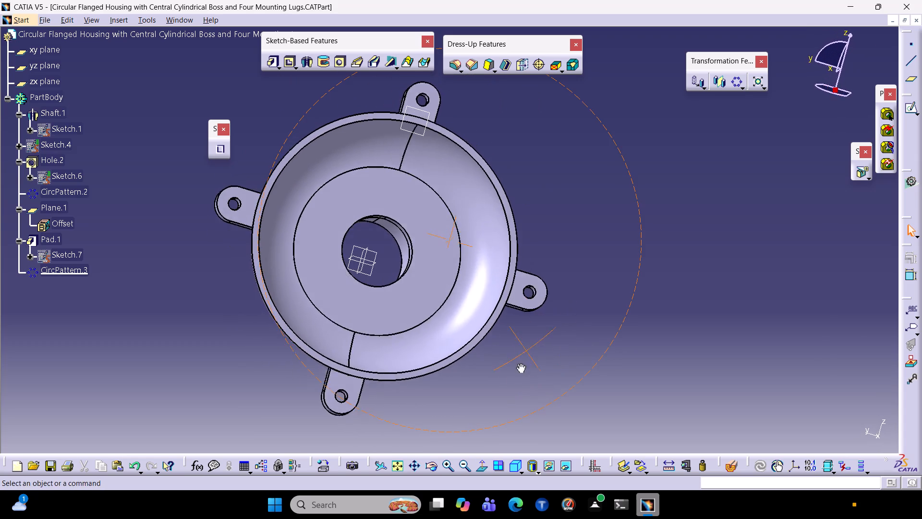
middle_click_drag(520, 363, 513, 381)
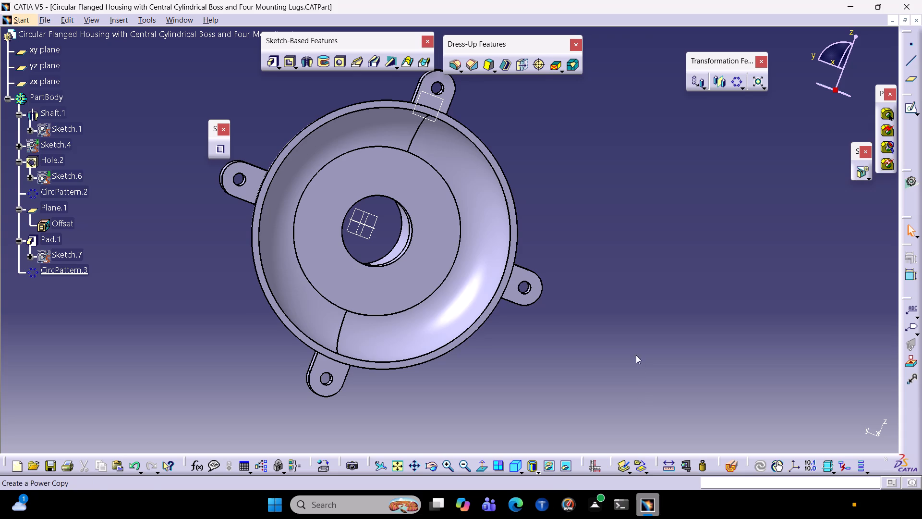
middle_click_drag(630, 333, 595, 284)
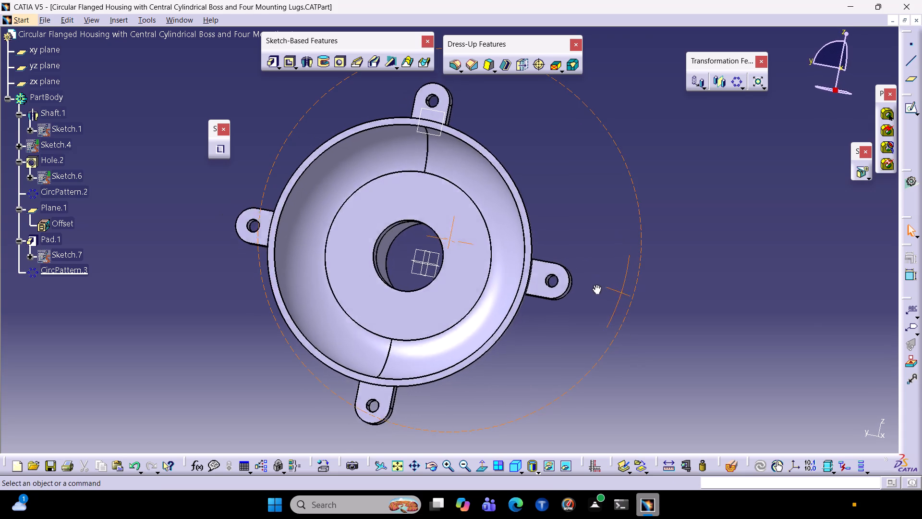
middle_click_drag(595, 284, 630, 262)
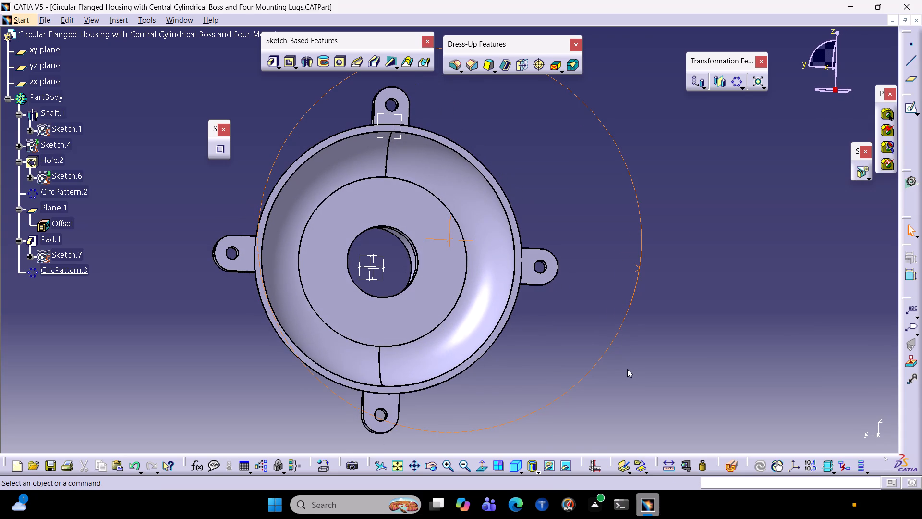
middle_click_drag(629, 368, 790, 335)
middle_click_drag(753, 318, 706, 321, "ctrl")
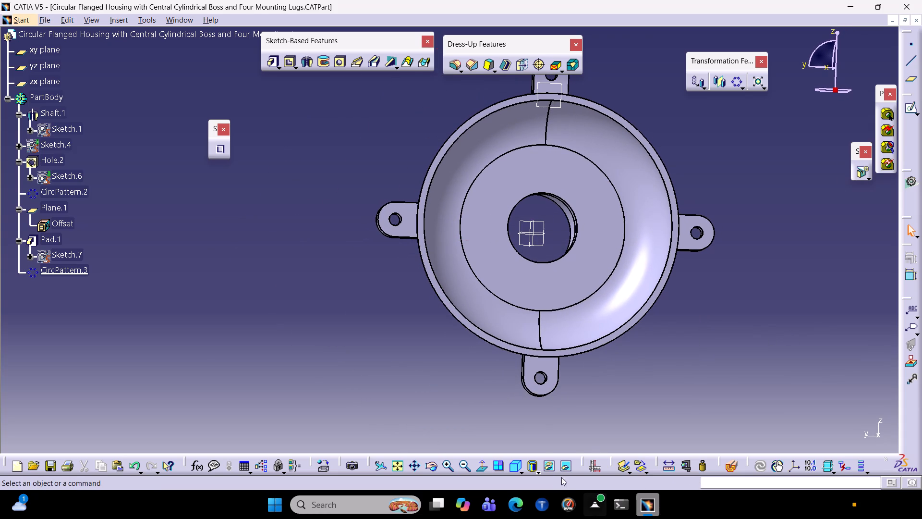
left_click(487, 468)
left_click(671, 352)
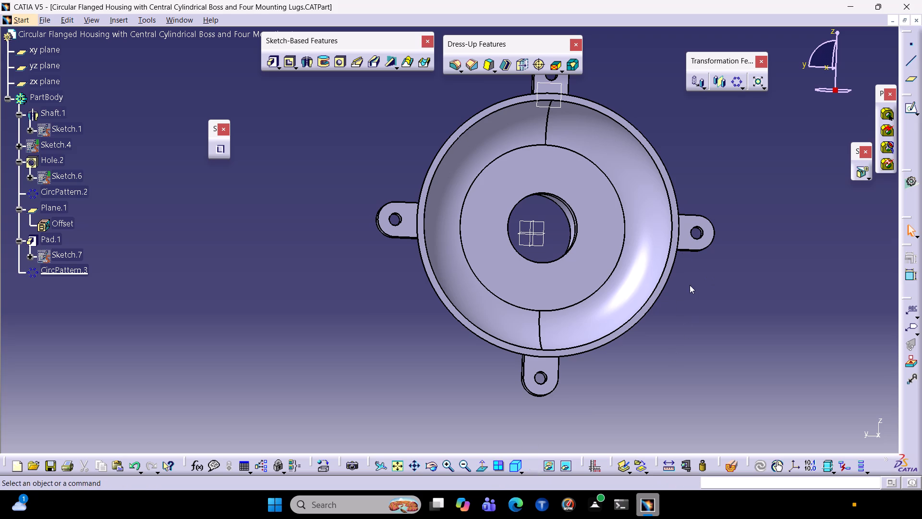
middle_click_drag(694, 129, 654, 176)
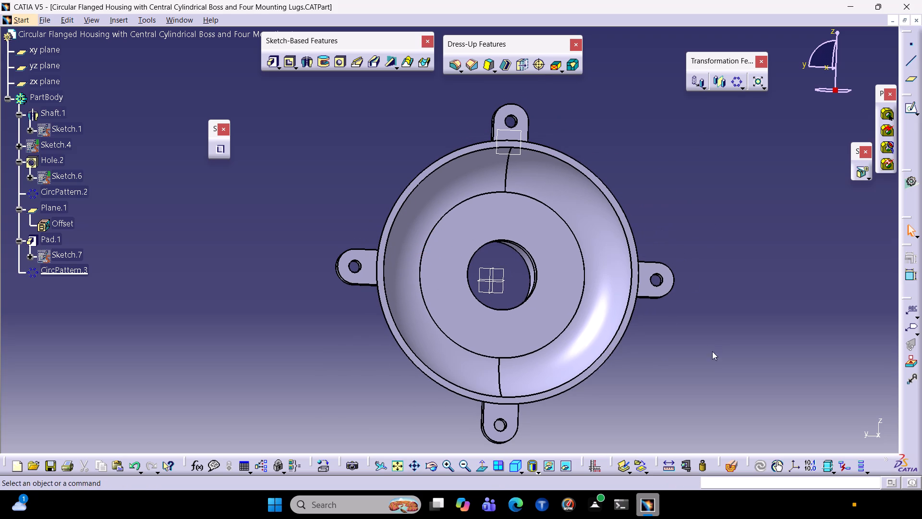
middle_click_drag(701, 358, 637, 353)
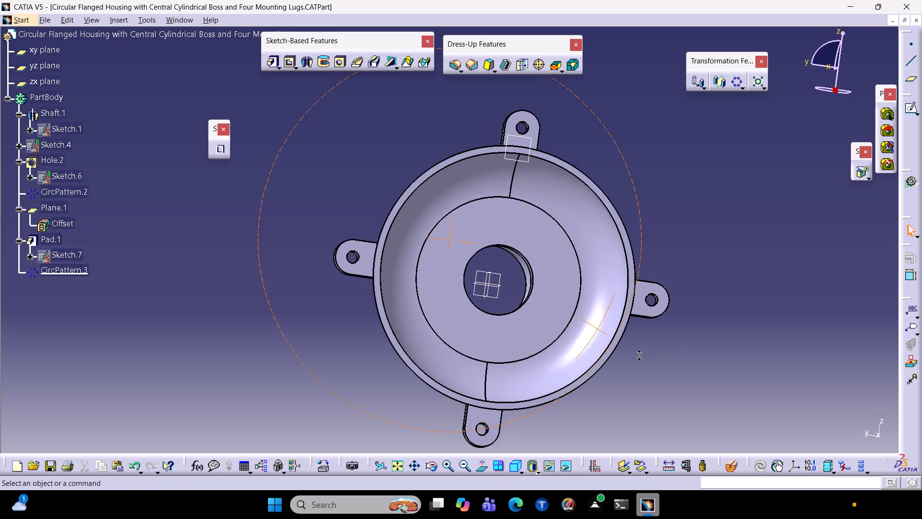
middle_click_drag(637, 353, 640, 348)
middle_click_drag(684, 345, 620, 305)
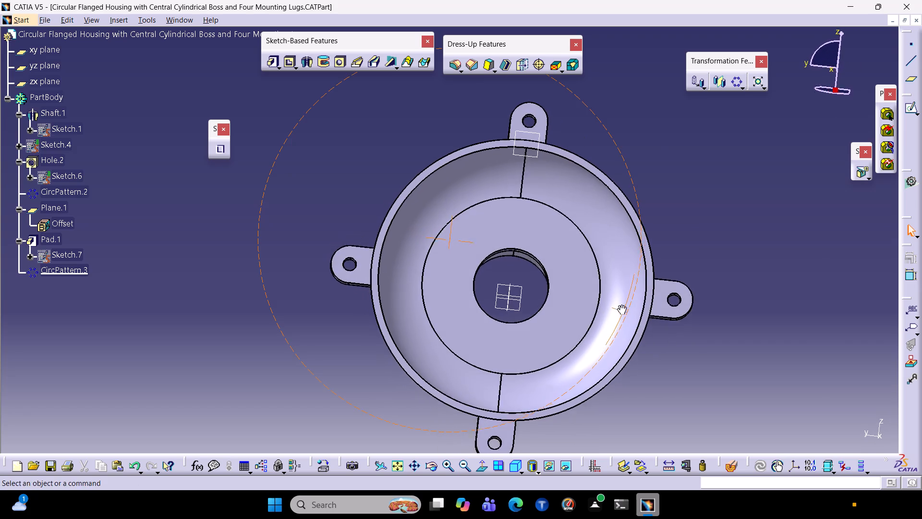
middle_click_drag(620, 305, 633, 315)
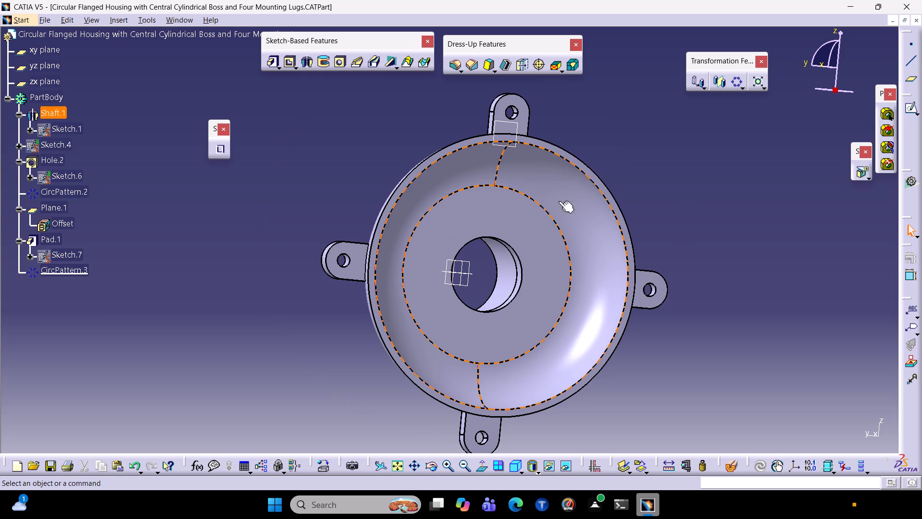
Sketch a 151 mm diameter circle centred on the origin, on the flat annular rim face of the housing's open side.
left_click(585, 167)
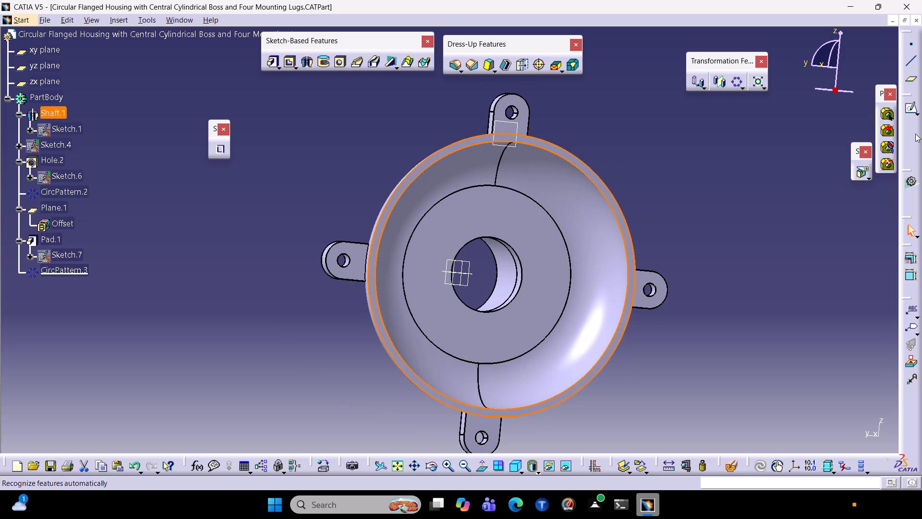
left_click(914, 109)
double_click(912, 103)
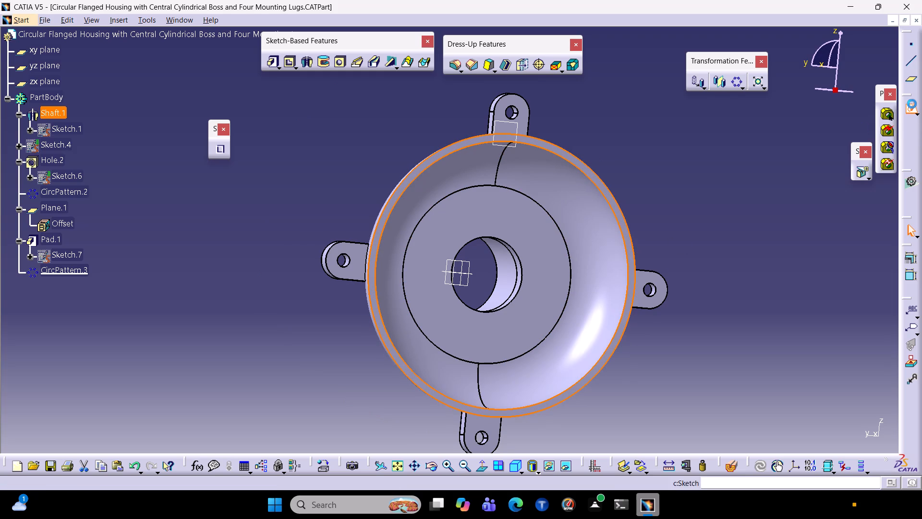
middle_click_drag(670, 204, 669, 174)
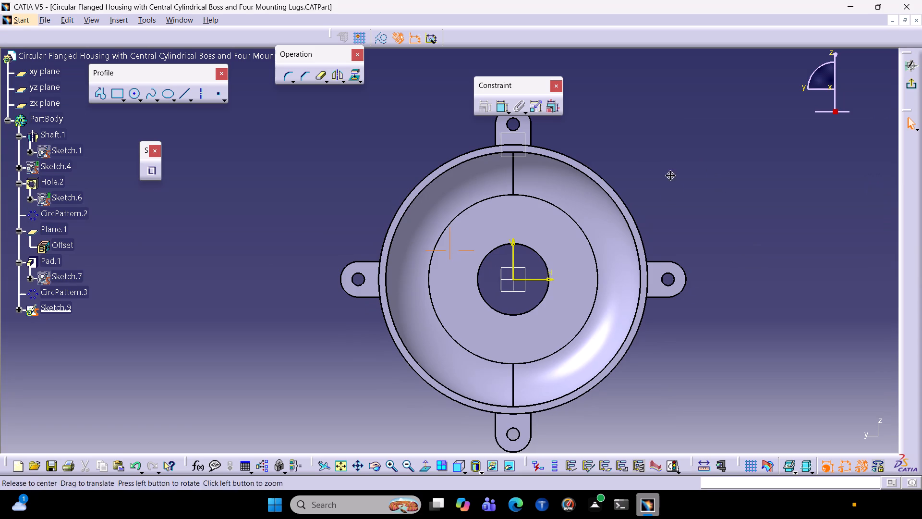
middle_click_drag(669, 174, 648, 182)
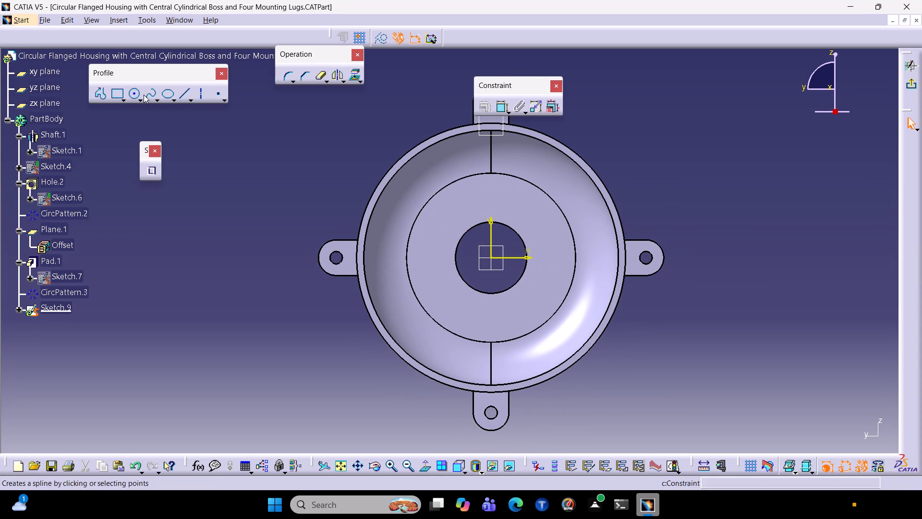
left_click(133, 99)
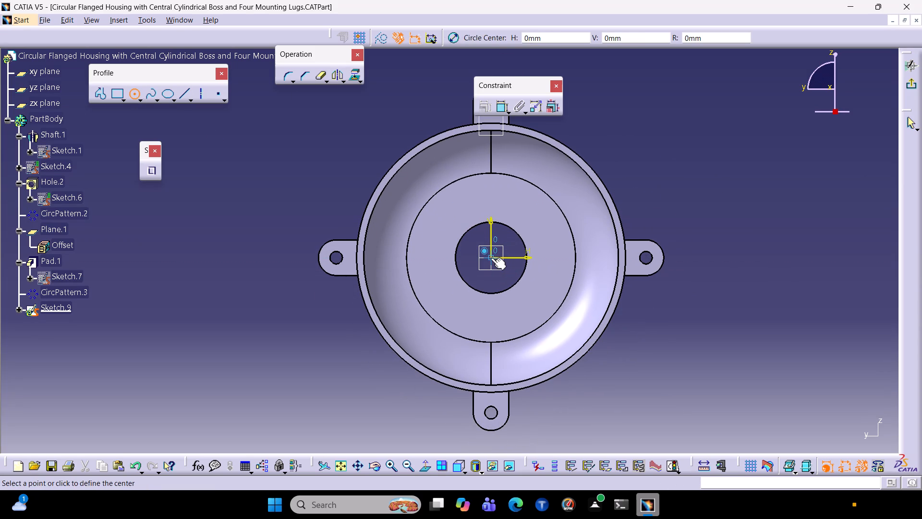
left_click(490, 258)
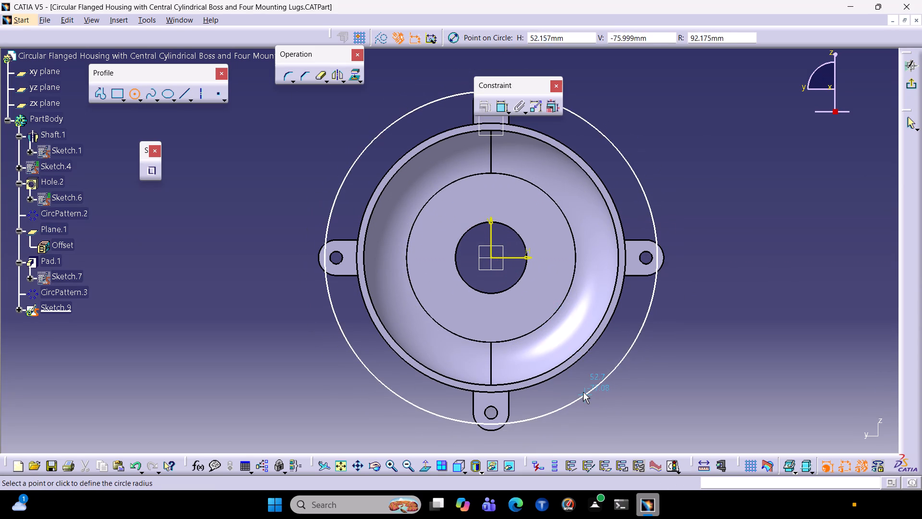
left_click(572, 370)
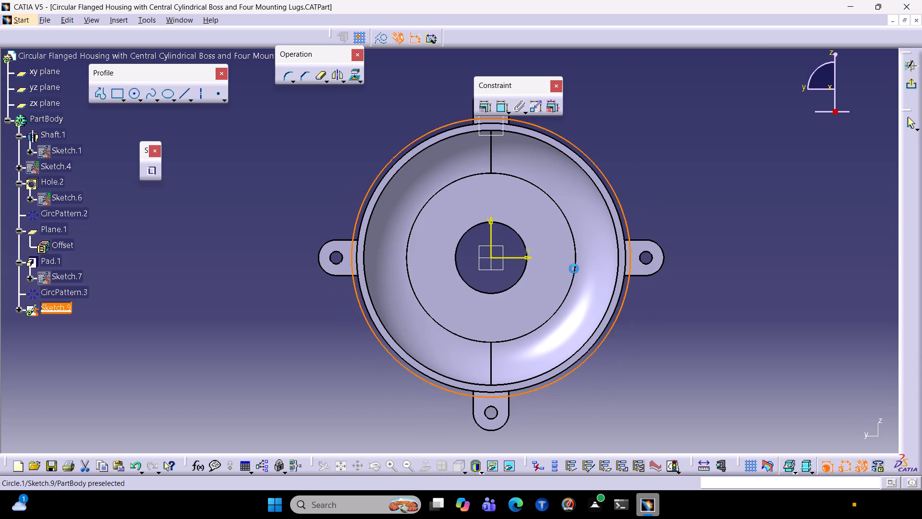
left_click(504, 108)
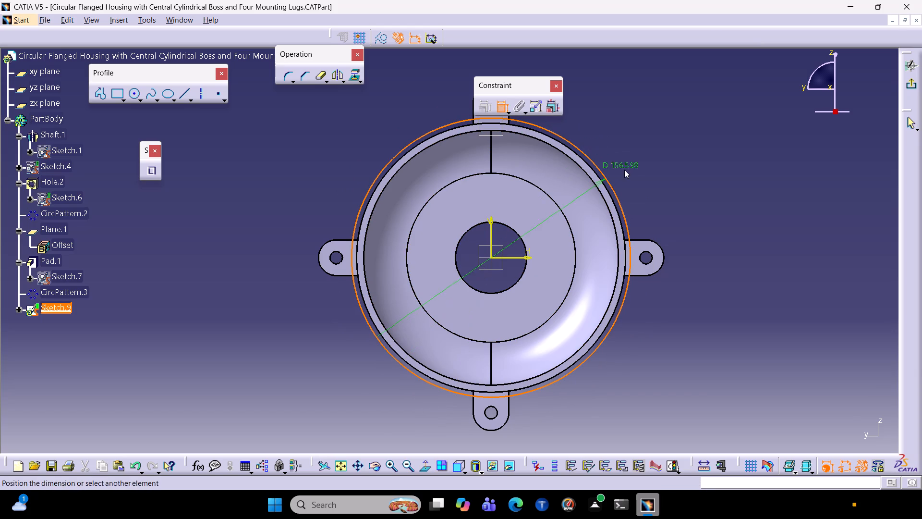
left_click(655, 169)
double_click(654, 165)
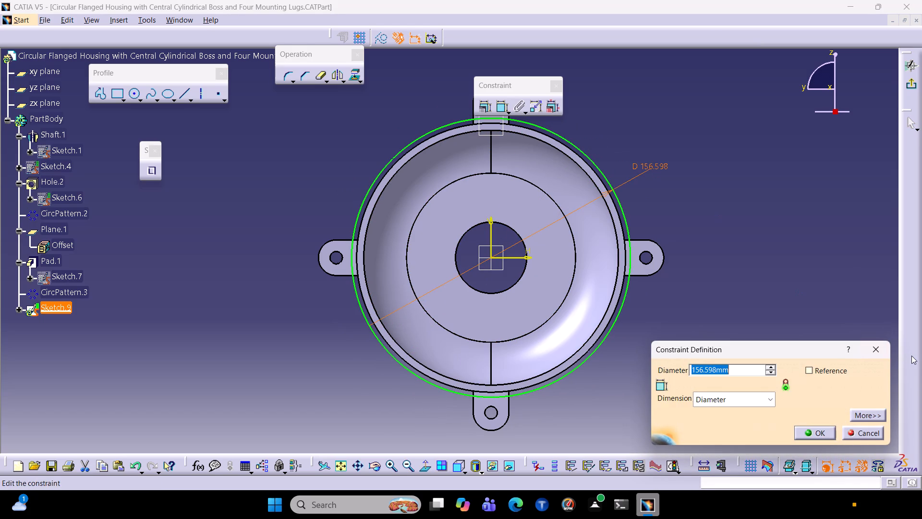
type("15")
key("1")
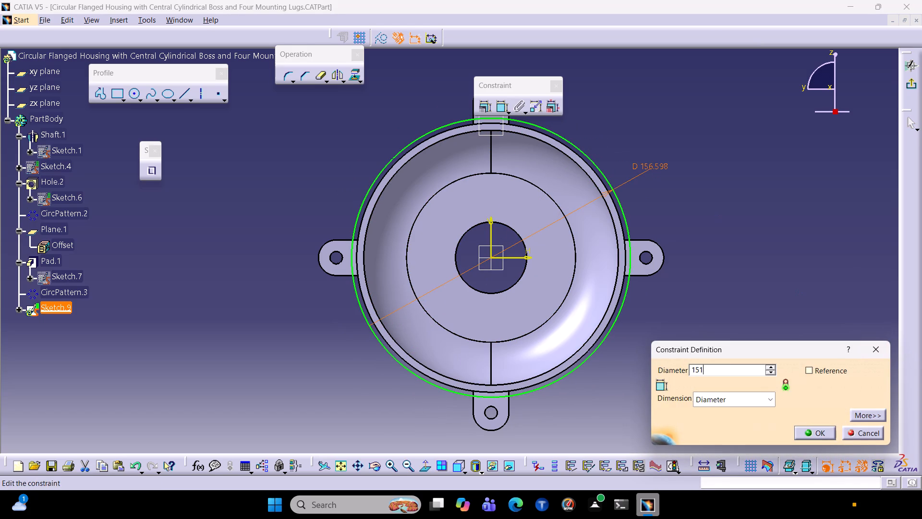
key("Return")
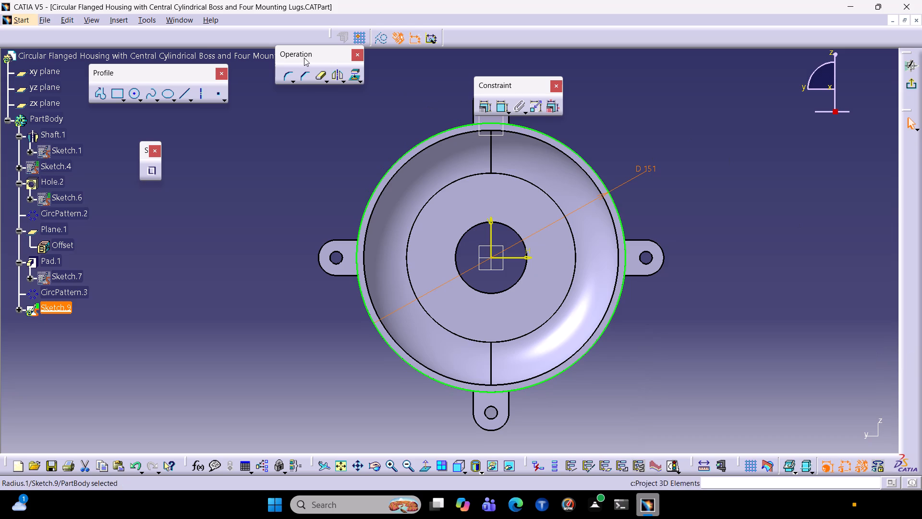
Add a second origin-centred circle around the first one in the rim sketch and dimension its diameter to 157 mm.
left_click(131, 95)
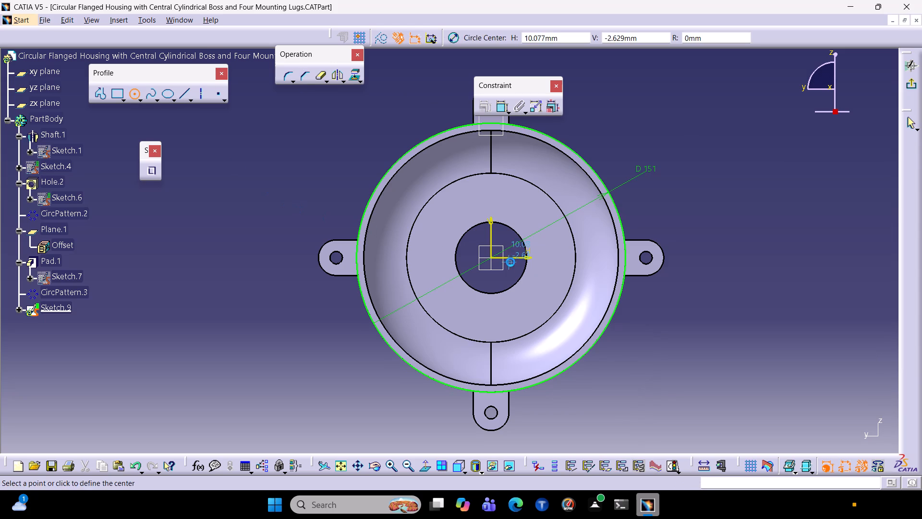
left_click(492, 258)
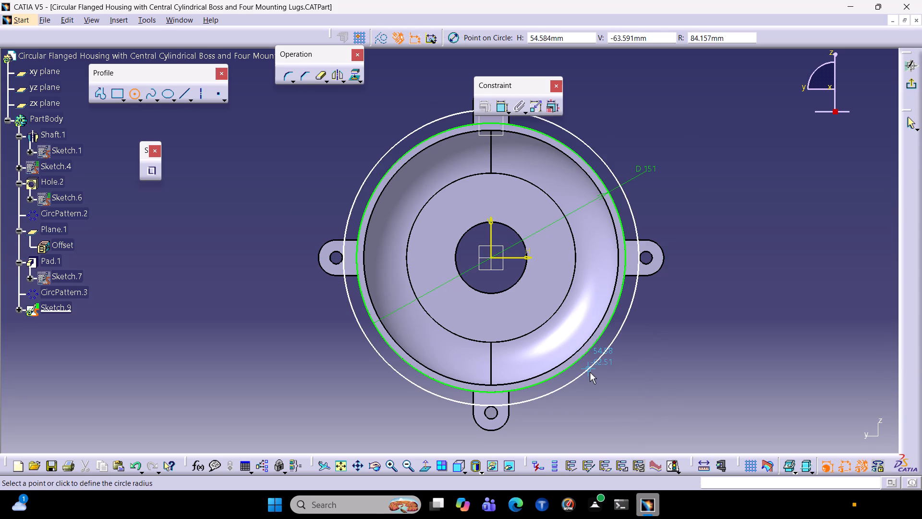
left_click(590, 372)
left_click(506, 103)
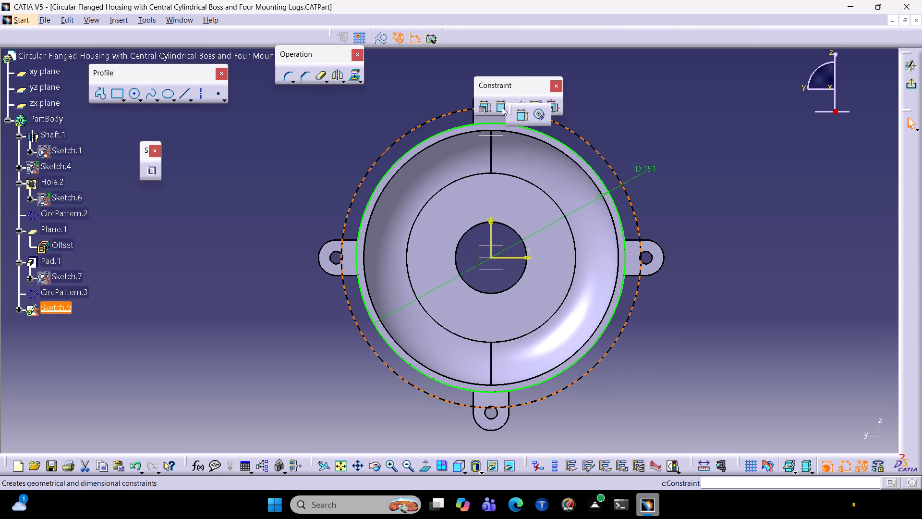
double_click(501, 107)
triple_click(644, 148)
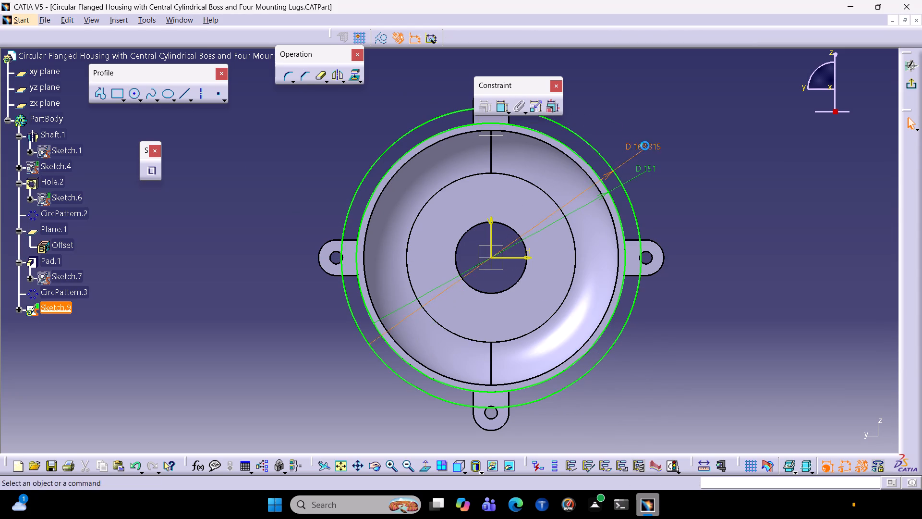
key("1")
type("57")
key("Return")
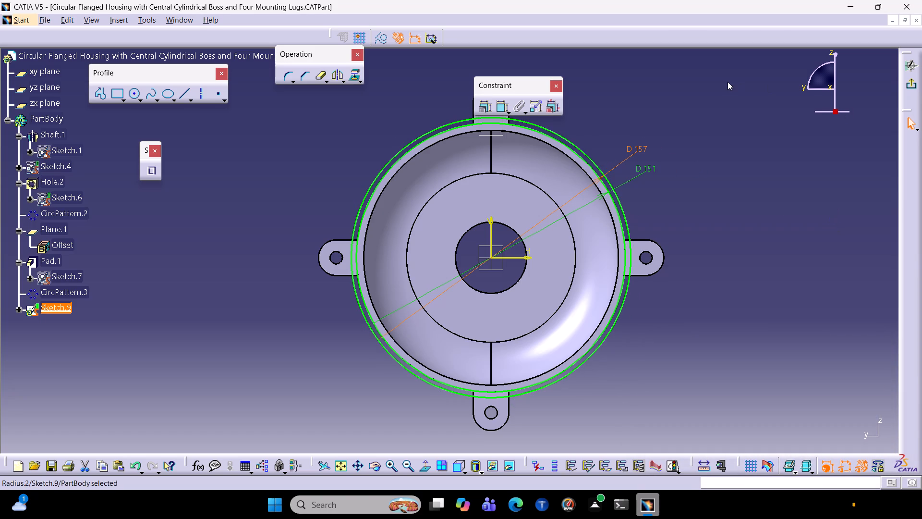
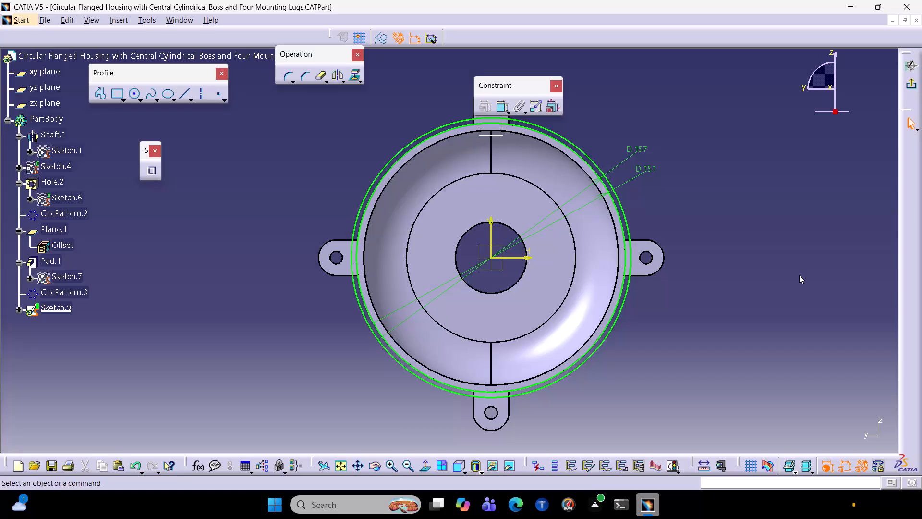
Open the profile sketch of the revolved housing body to check its dimensions, and return to the 3D part.
middle_click_drag(716, 271, 716, 271)
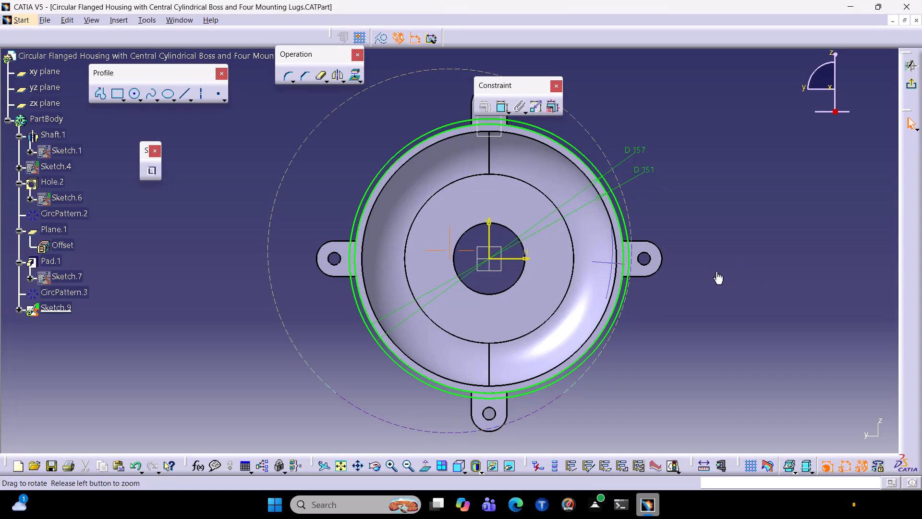
middle_click_drag(716, 271, 497, 251)
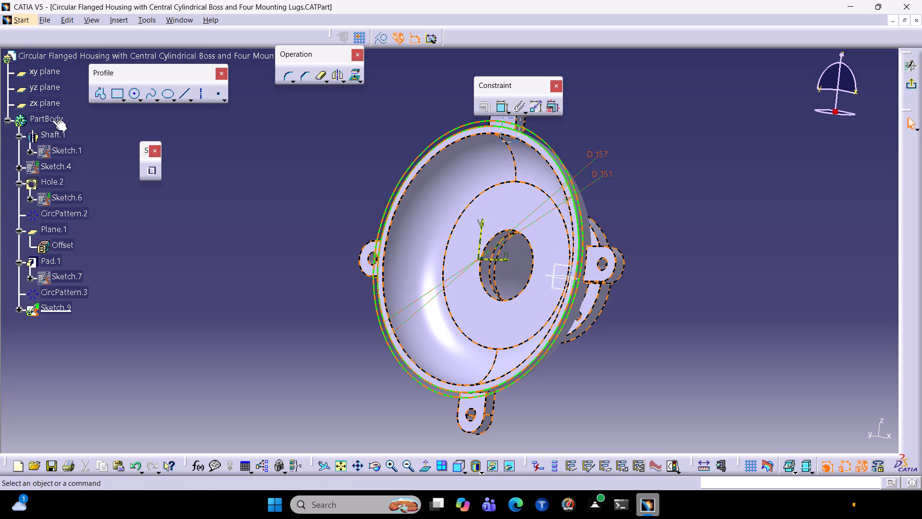
double_click(69, 154)
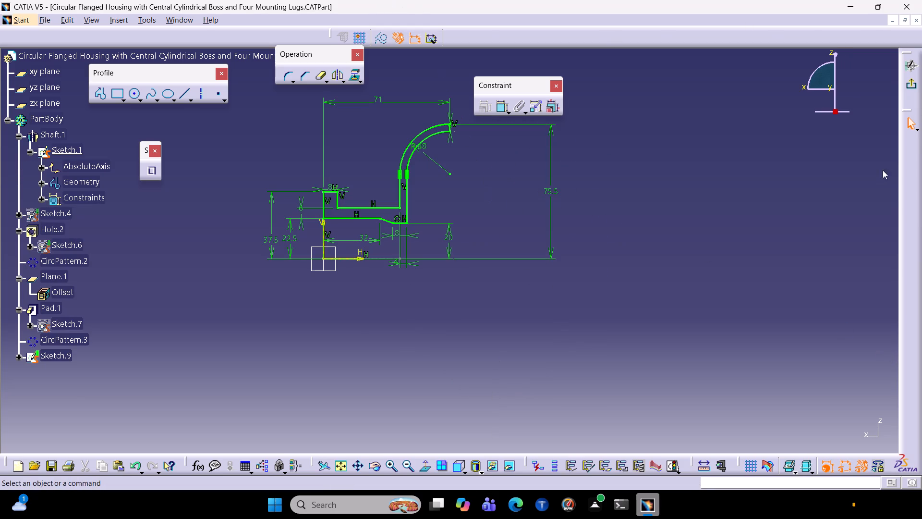
left_click(916, 87)
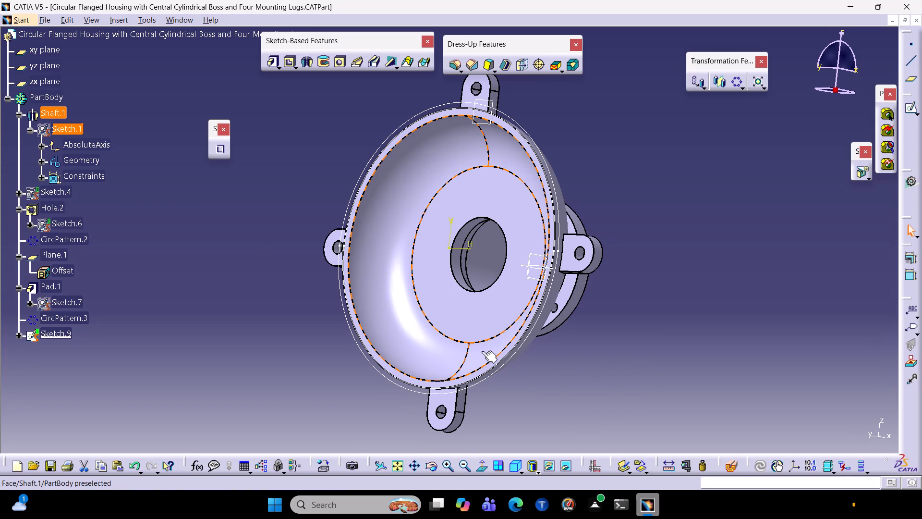
Reopen the rim sketch containing the two origin-centred circles for editing.
double_click(550, 290)
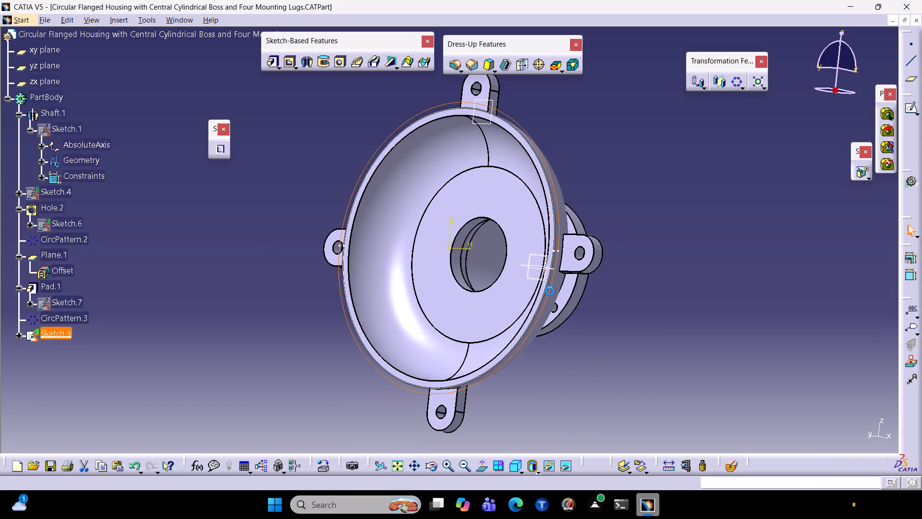
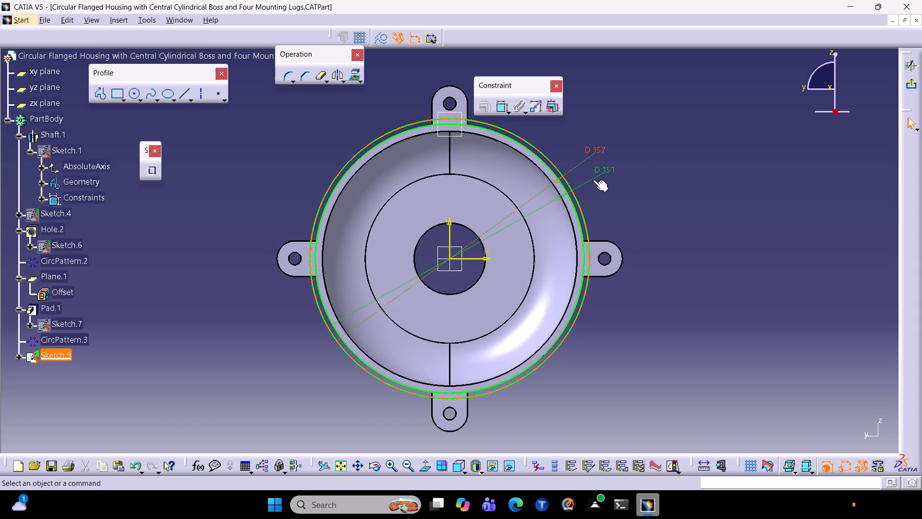
Set the rim sketch's 151 mm circle to 162 mm diameter and its 157 mm circle to 146 mm, and exit the sketch.
double_click(611, 168)
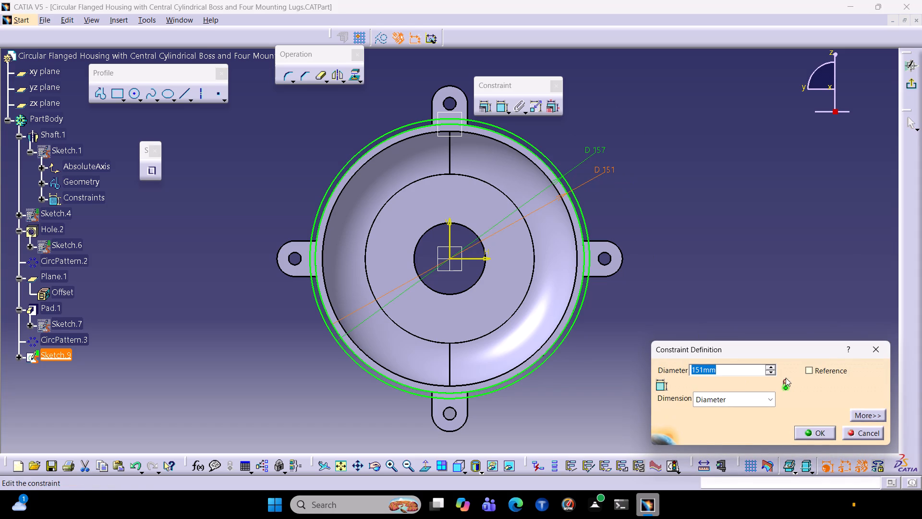
type("162")
key("Return")
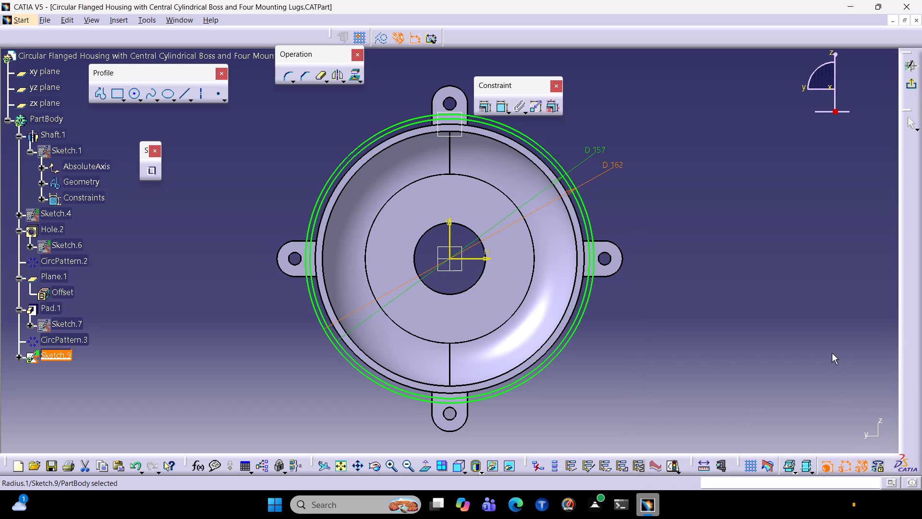
double_click(590, 151)
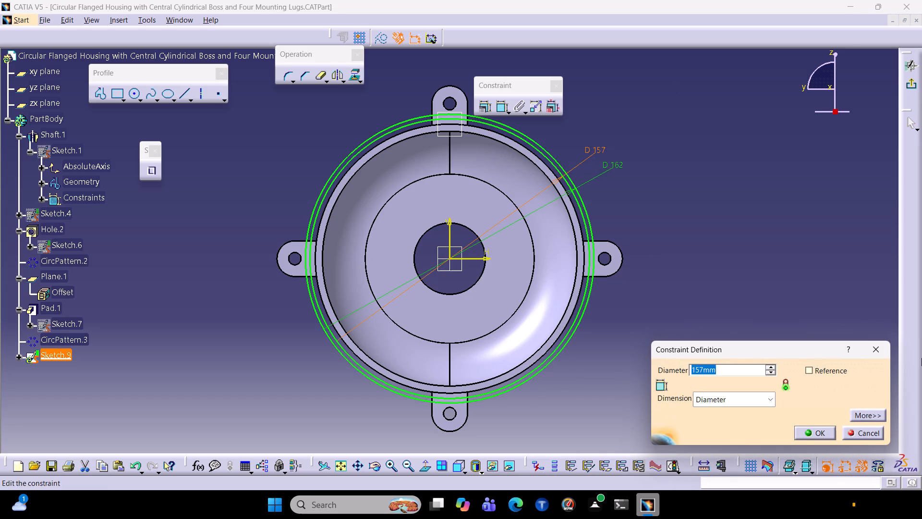
type("146")
key("Return")
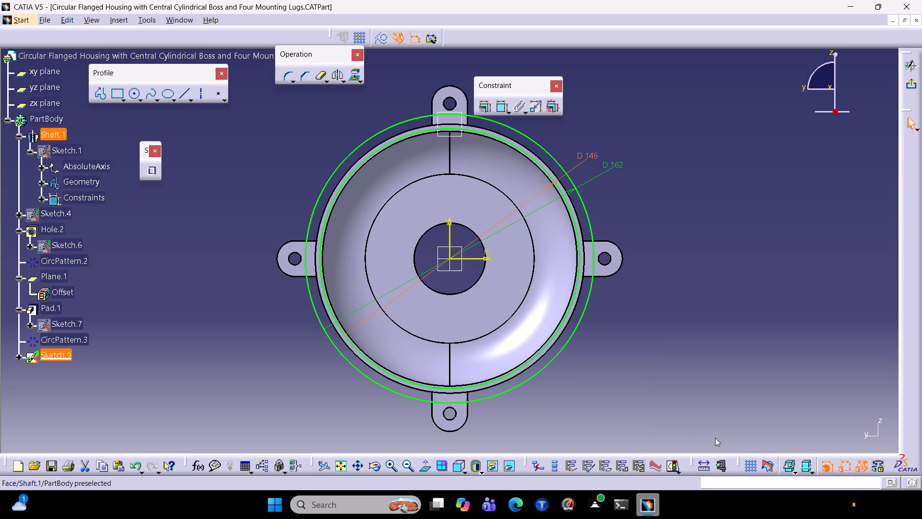
middle_click_drag(604, 410, 597, 256)
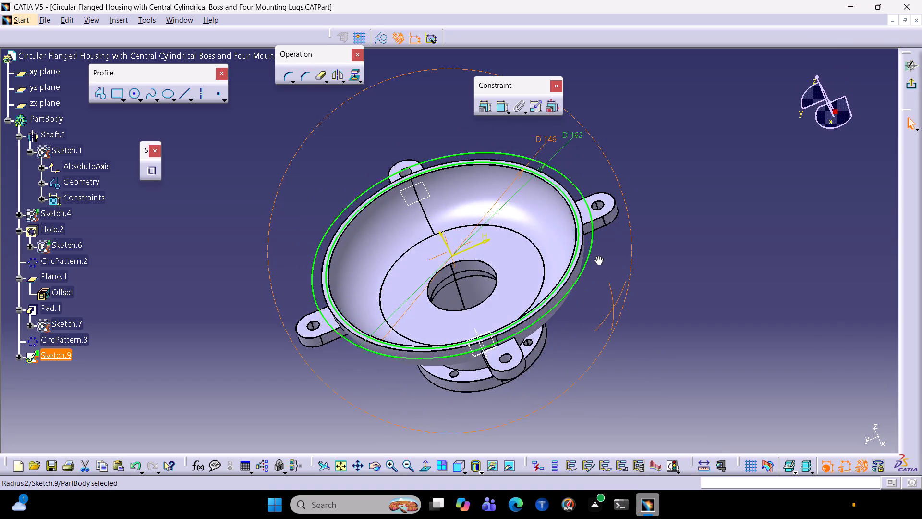
middle_click_drag(597, 256, 599, 273)
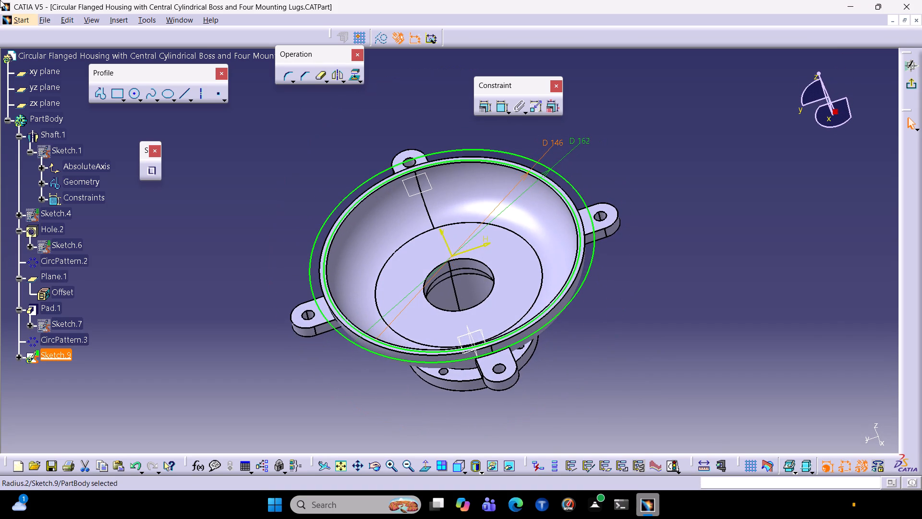
left_click(912, 87)
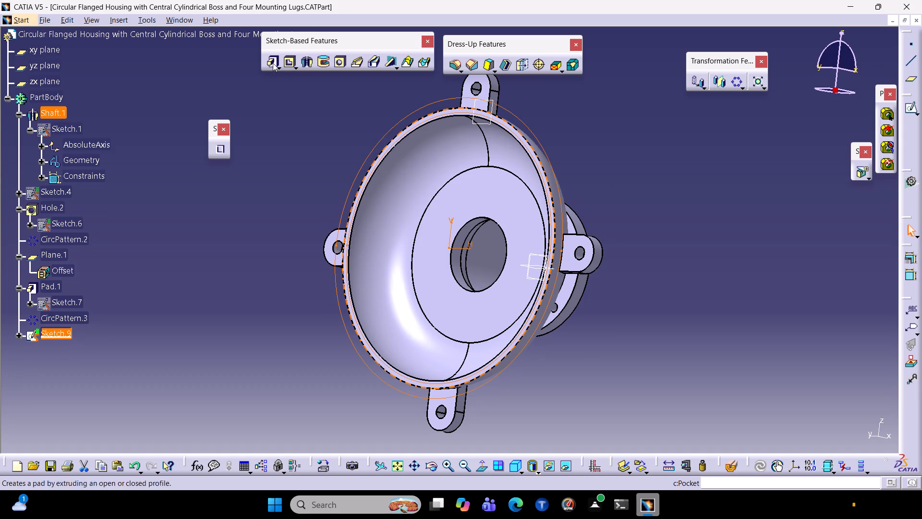
Pad the rim ring sketch by 8 mm, with the direction reversed toward the boss side of the housing.
left_click(273, 62)
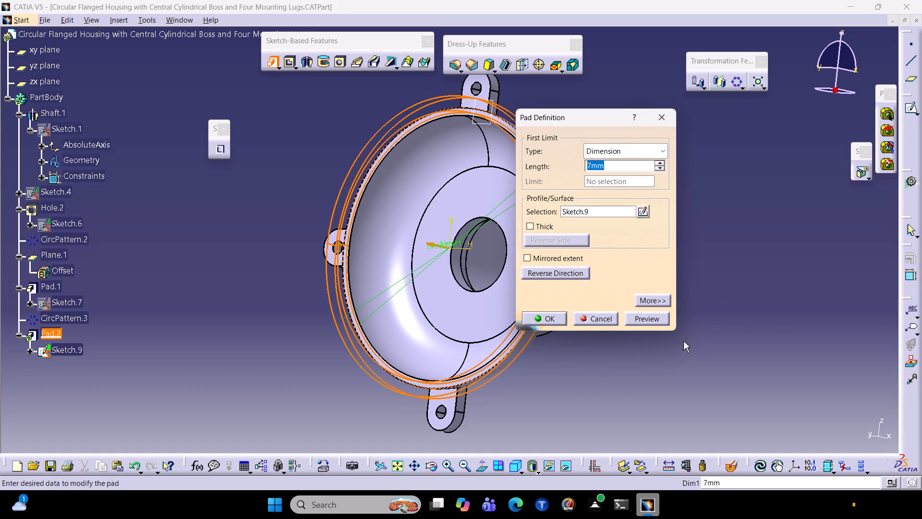
middle_click_drag(549, 412, 446, 247)
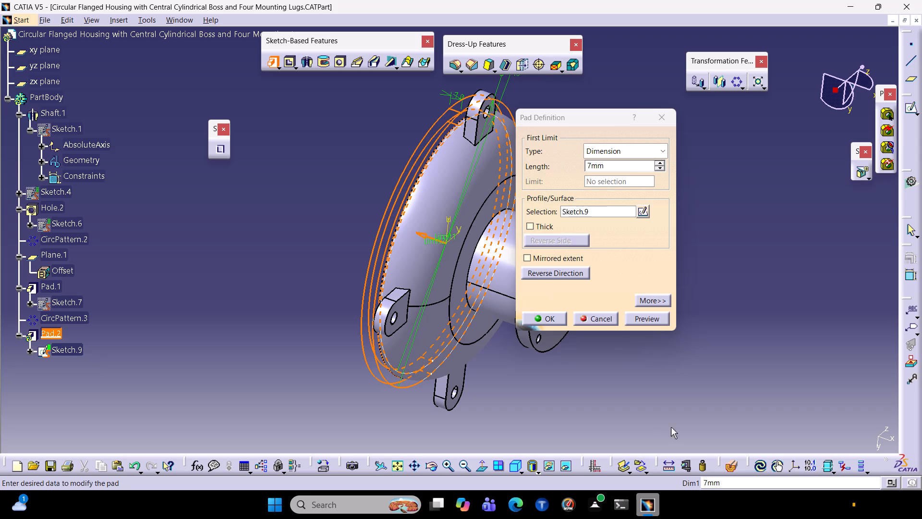
left_click_drag(614, 168, 502, 163)
type("15-7")
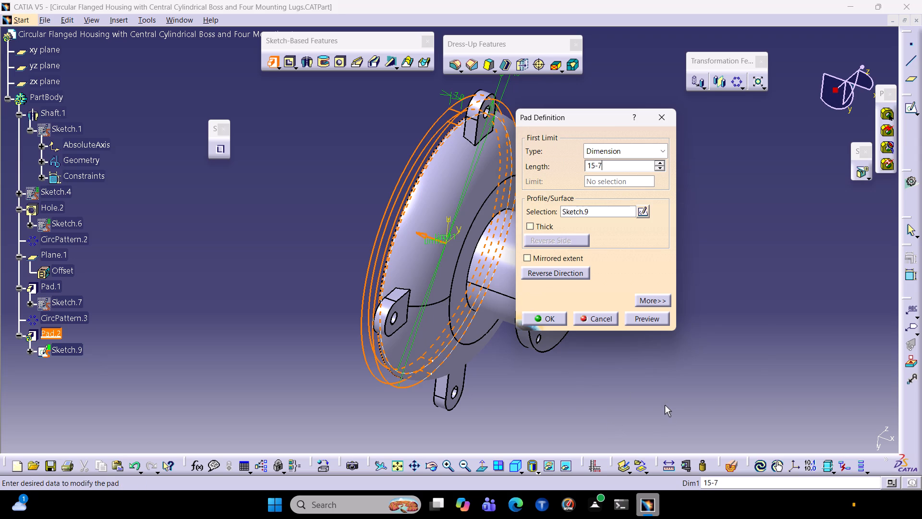
left_click(765, 324)
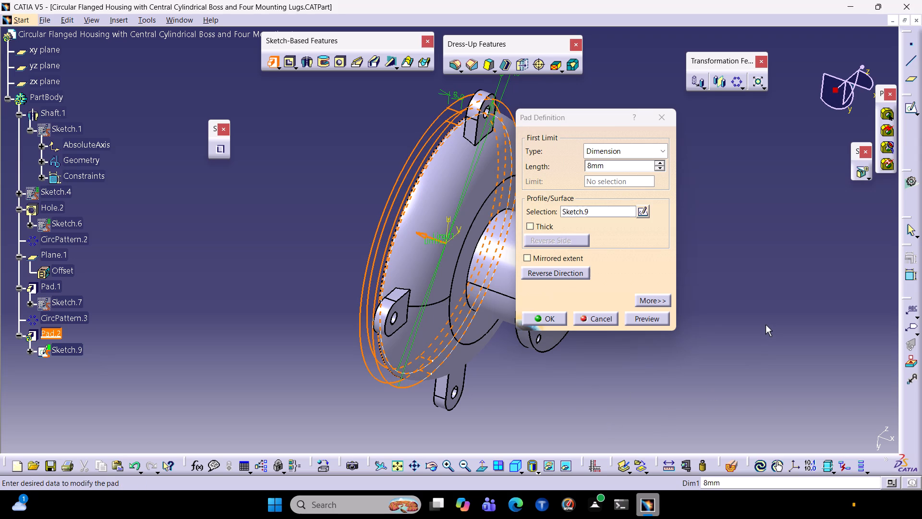
left_click(656, 319)
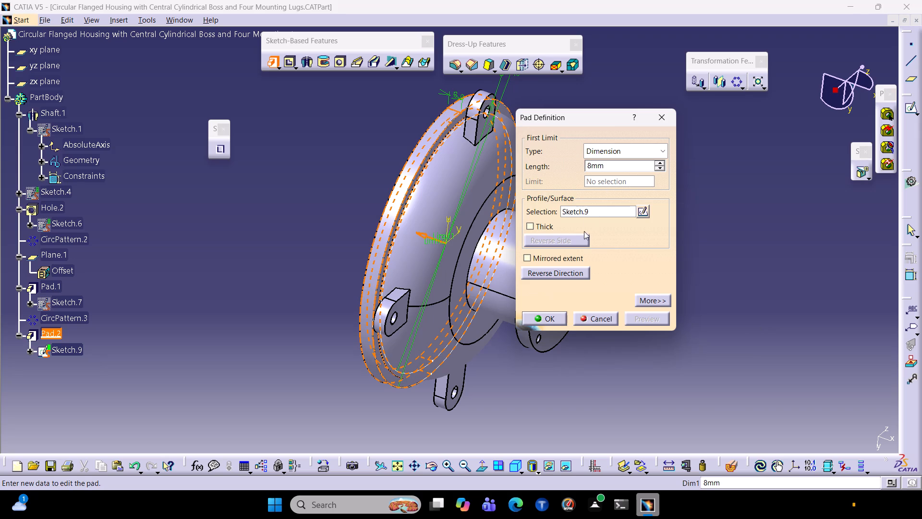
left_click(578, 278)
left_click(648, 322)
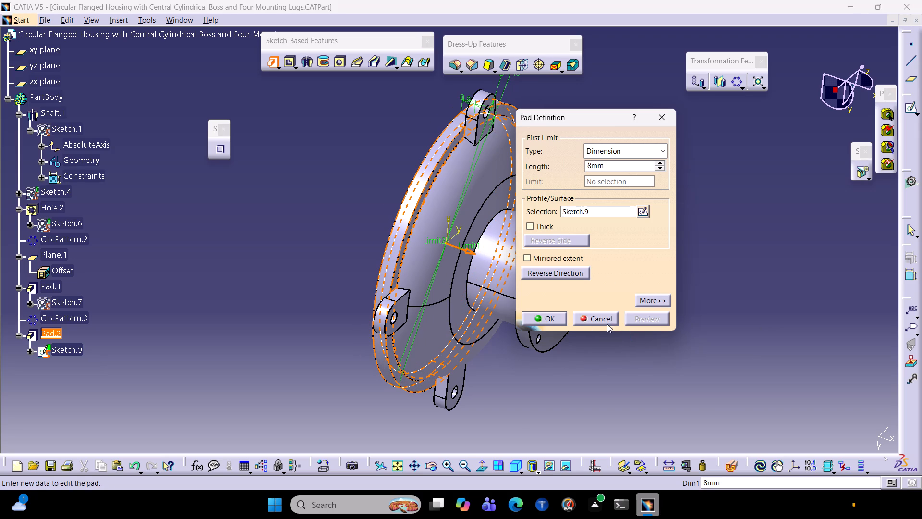
middle_click_drag(518, 414, 626, 374)
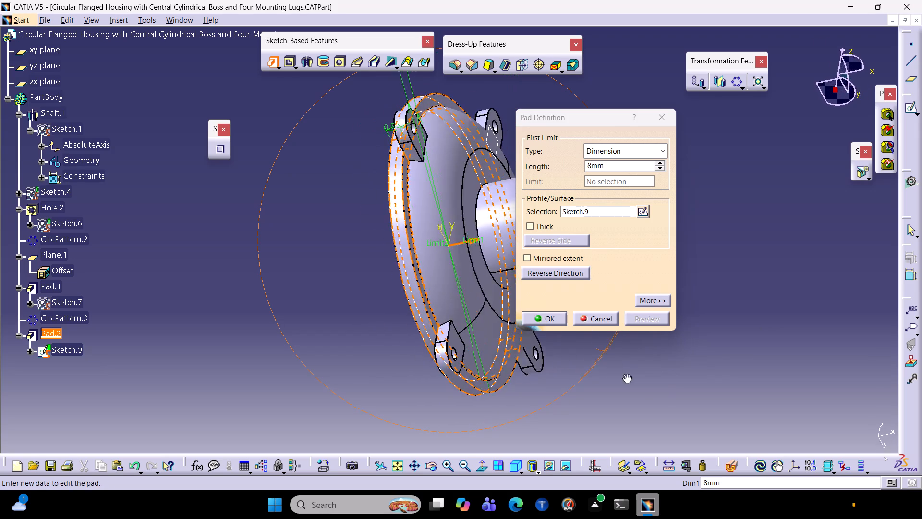
middle_click_drag(626, 374, 640, 376)
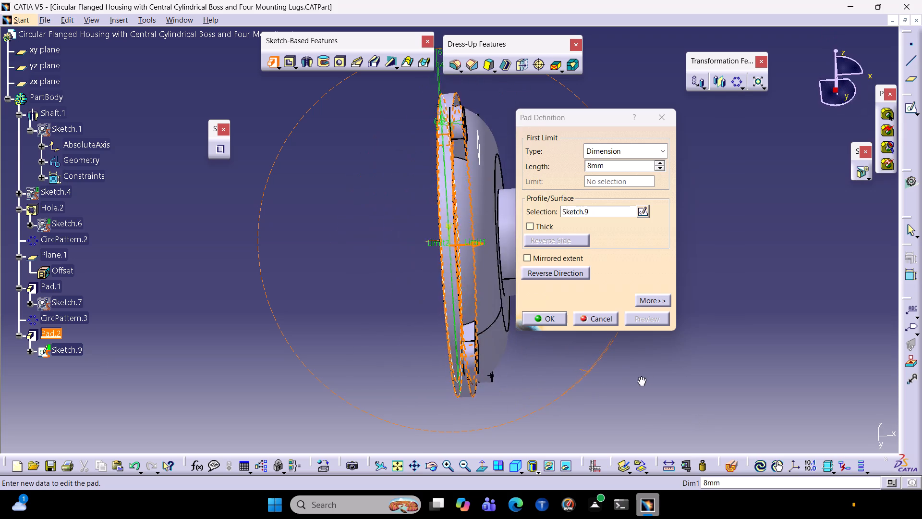
middle_click_drag(640, 376, 715, 322)
left_click(551, 315)
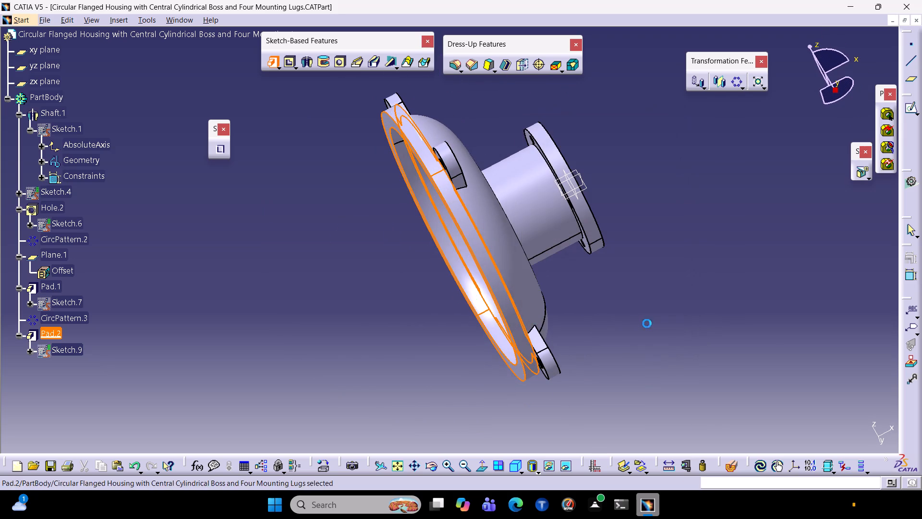
left_click(628, 306)
Start a sketch on the rim's flat ring face and draw an origin-centred circle with a 151 mm diameter.
middle_click_drag(615, 308, 708, 341, "ctrl")
middle_click_drag(527, 294, 232, 128)
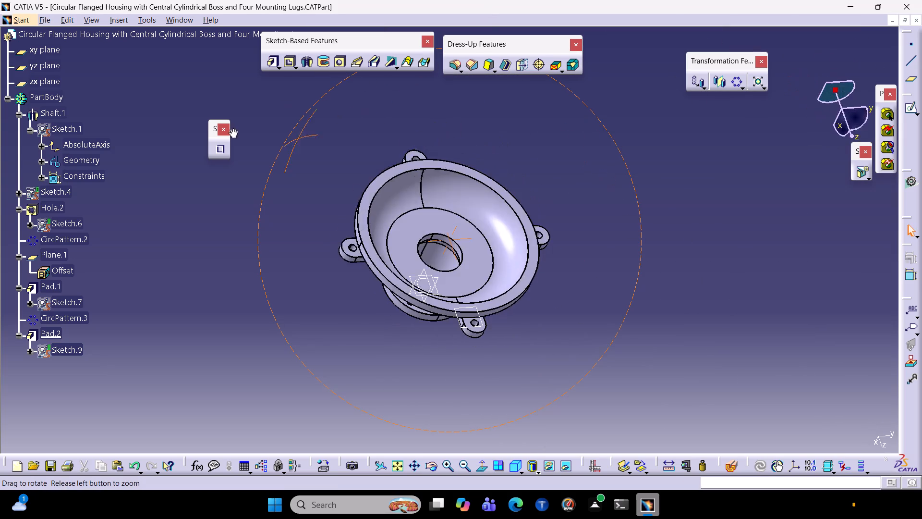
middle_click_drag(232, 128, 658, 297)
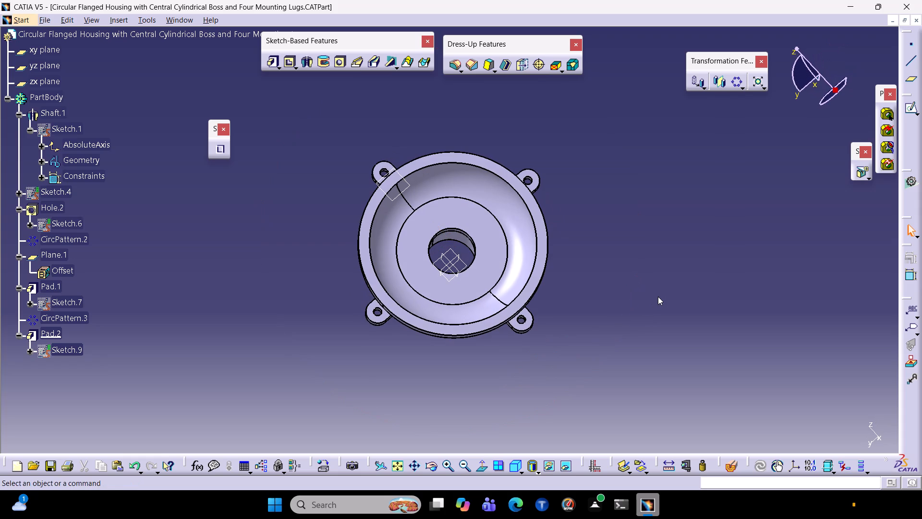
left_click(452, 157)
left_click(911, 113)
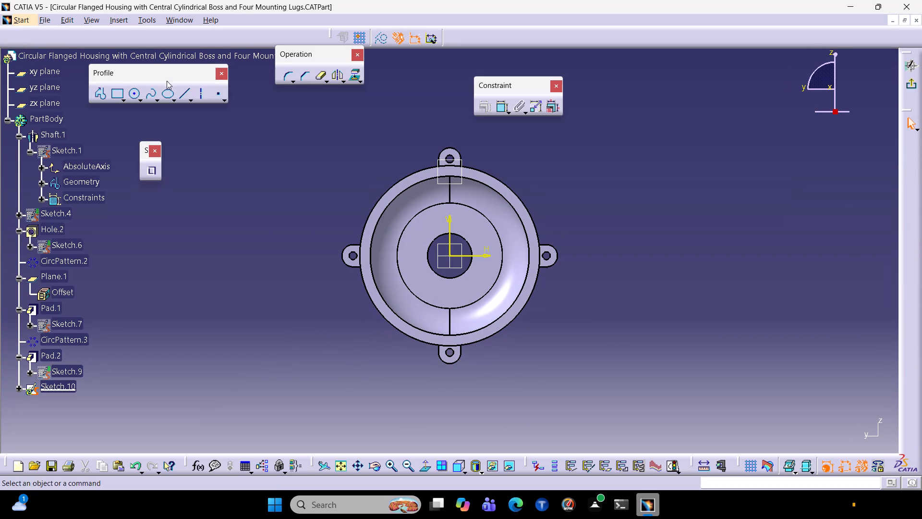
left_click(133, 95)
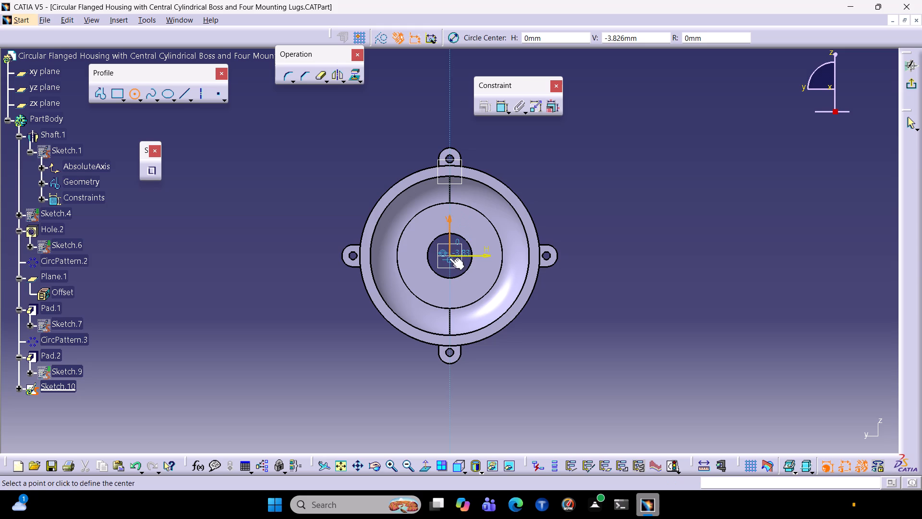
left_click(451, 255)
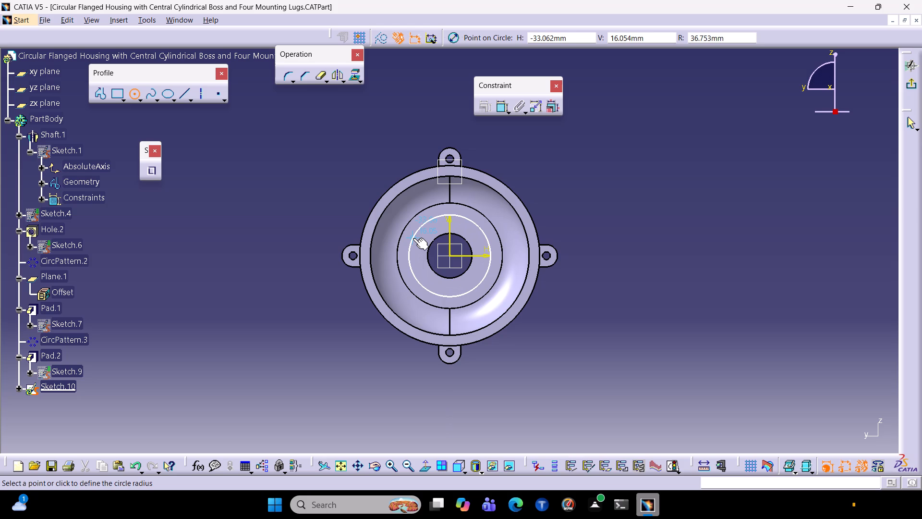
left_click(495, 202)
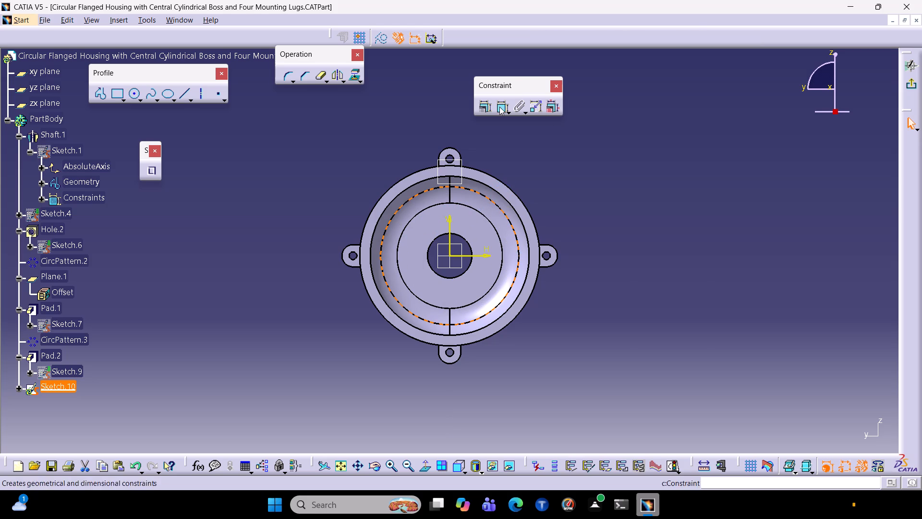
left_click(499, 107)
left_click(548, 184)
double_click(549, 185)
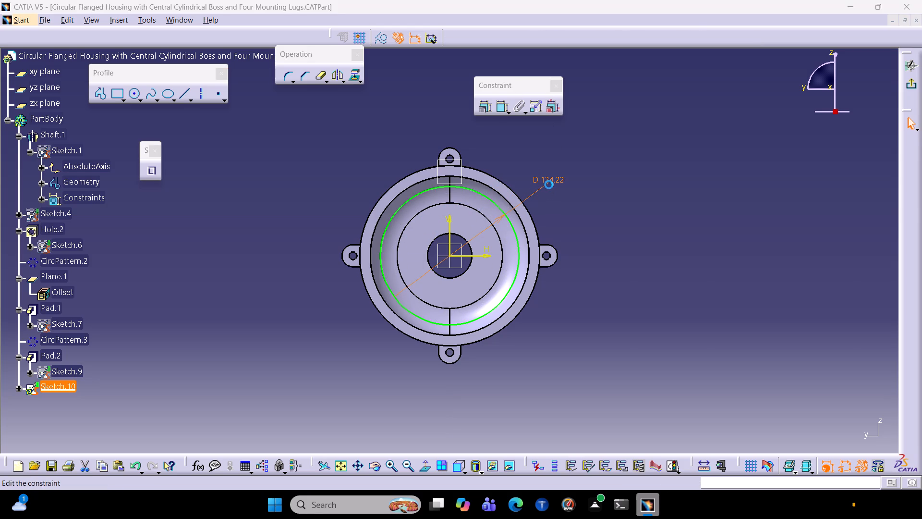
type("151")
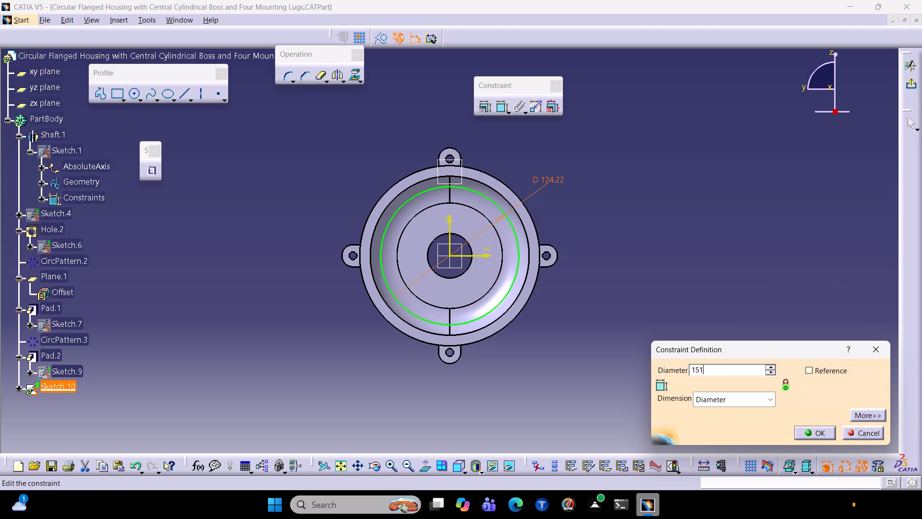
key("Return")
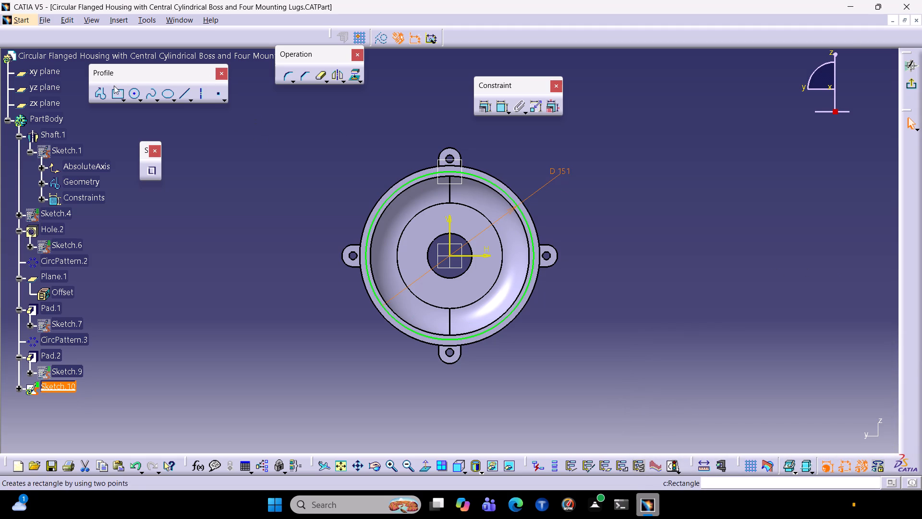
Draw a second origin-centred circle in the rim face sketch and constrain its diameter to 157 mm.
left_click(132, 99)
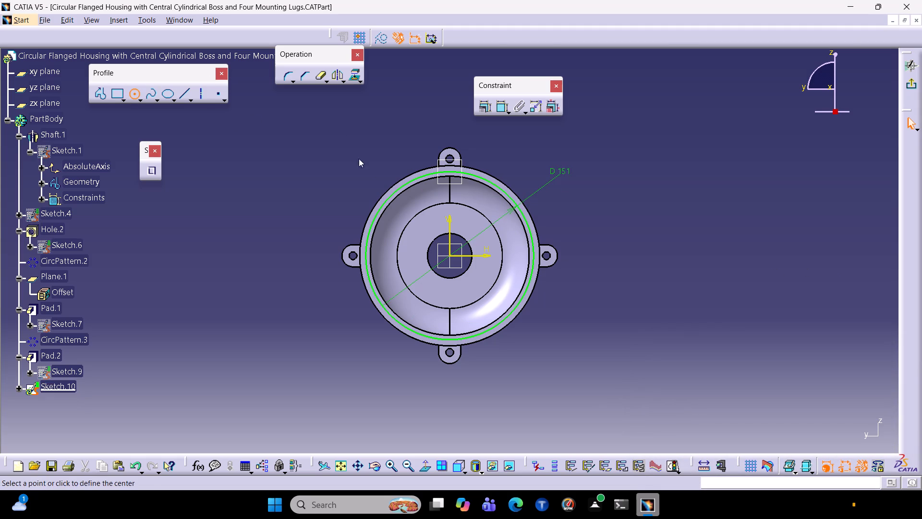
left_click(451, 255)
left_click(472, 308)
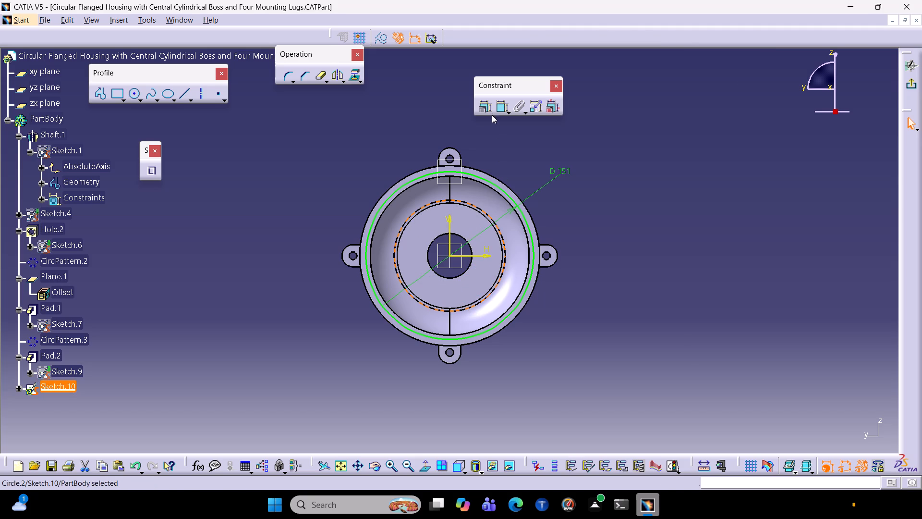
left_click(485, 105)
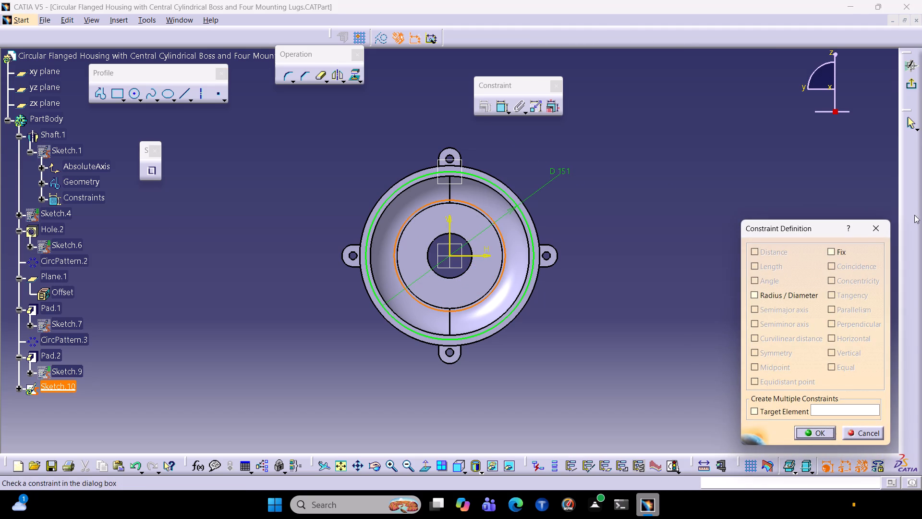
left_click(869, 227)
left_click(496, 104)
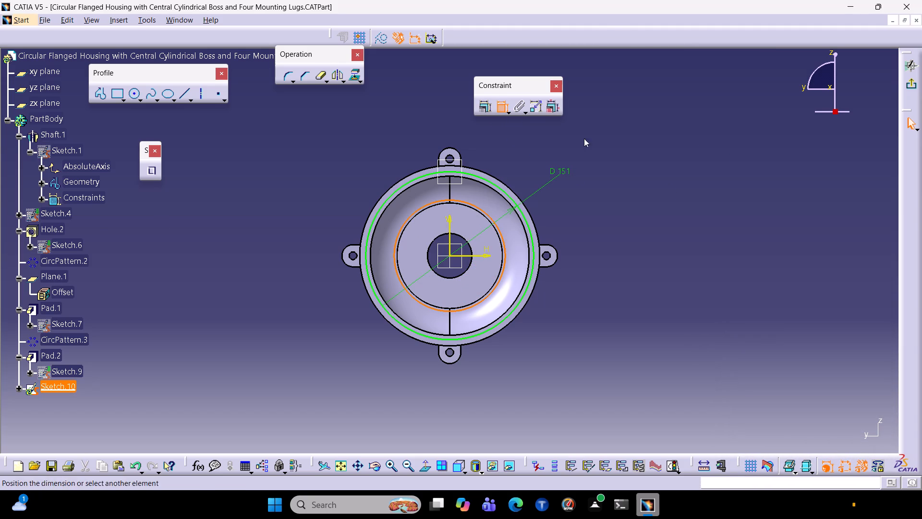
left_click(591, 210)
double_click(588, 209)
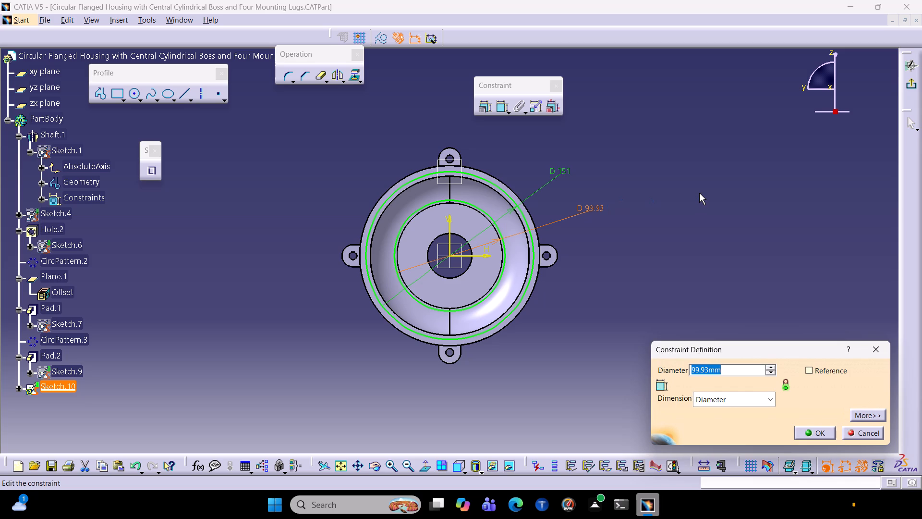
type("157")
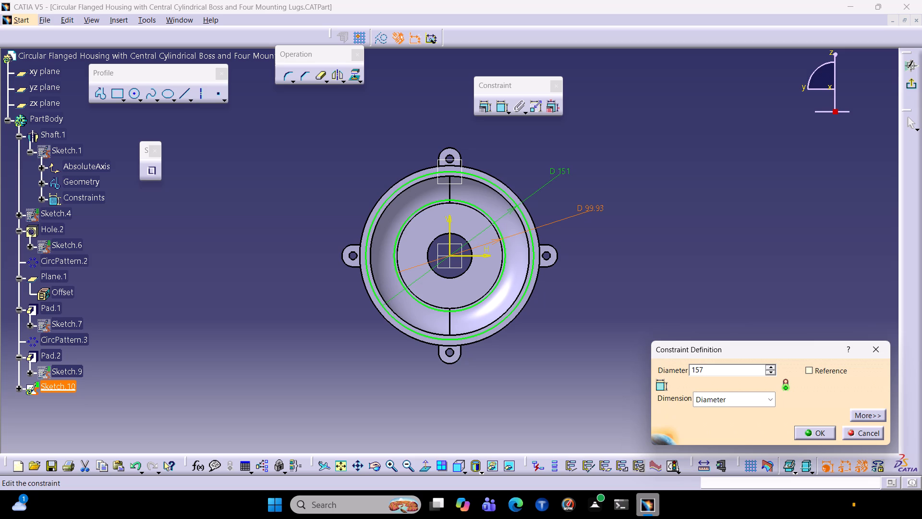
key("Return")
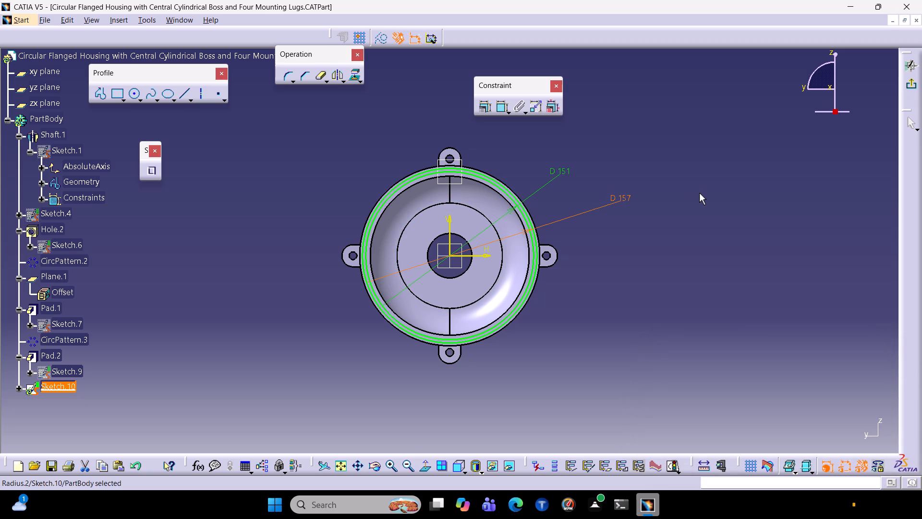
Examine how the 151 mm and 157 mm circles sit on the rim face of the housing.
left_click(589, 287)
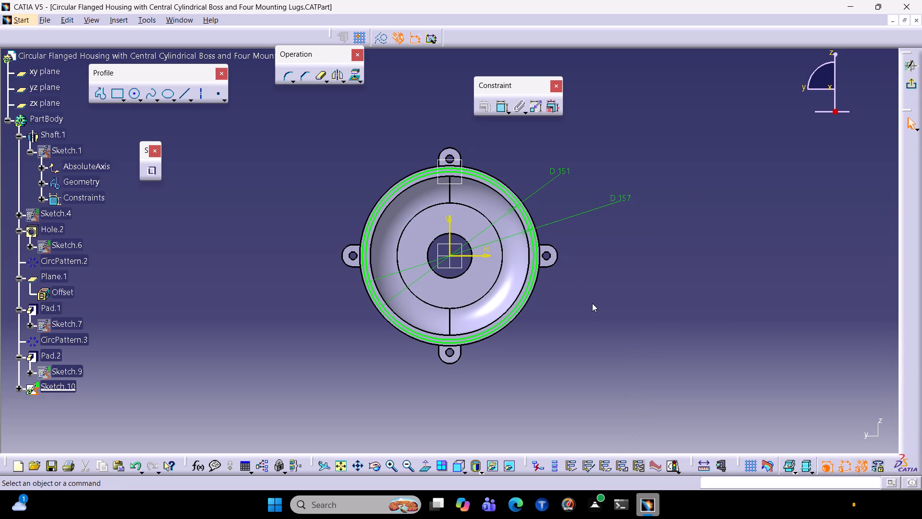
middle_click_drag(551, 405, 467, 355)
middle_click_drag(425, 350, 409, 290)
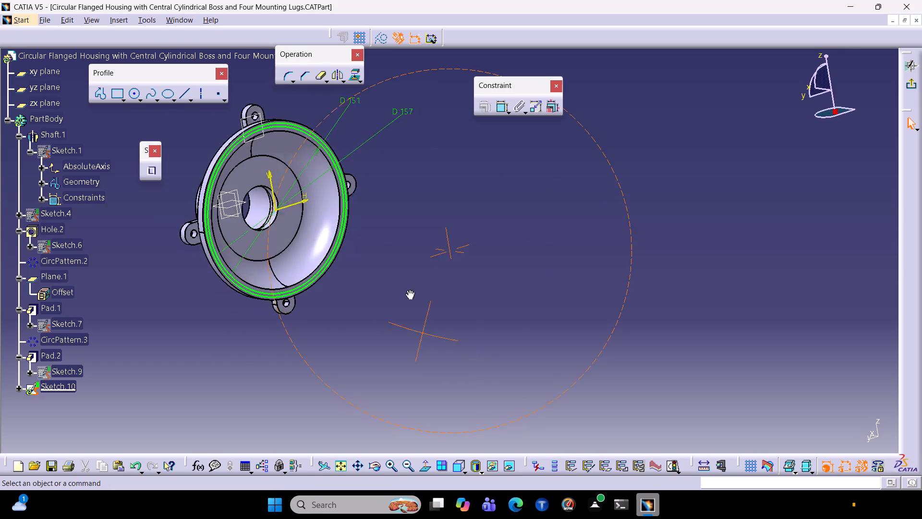
middle_click_drag(409, 290, 393, 246)
middle_click_drag(393, 245, 668, 366)
middle_click_drag(668, 367, 619, 325, "ctrl")
middle_click_drag(746, 398, 388, 289)
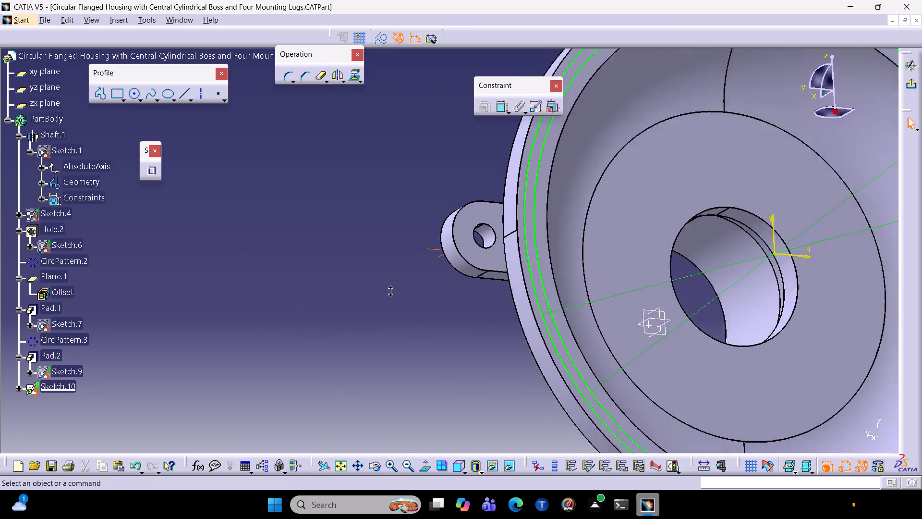
Finish the rim face sketch containing the 151 mm and 157 mm circles and return to part modelling.
middle_click_drag(388, 289, 640, 400)
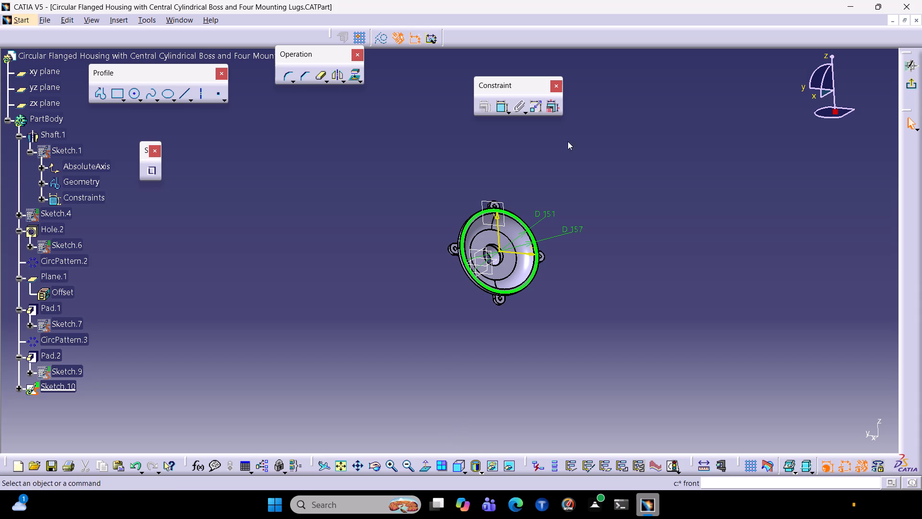
middle_click_drag(584, 314, 562, 340)
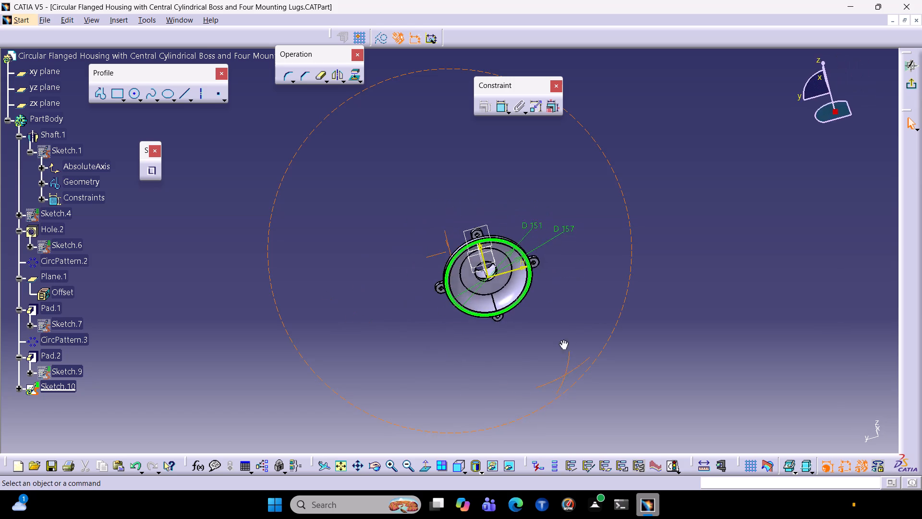
middle_click_drag(562, 340, 571, 311)
middle_click_drag(557, 293, 582, 243)
scroll(582, 244, "down", 1)
middle_click_drag(579, 244, 611, 214, "ctrl")
left_click(910, 82)
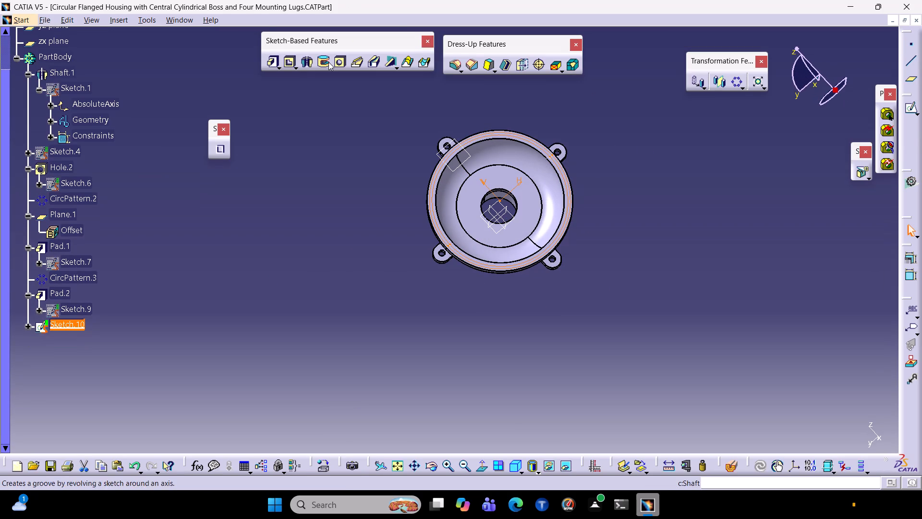
Cut the ring between the 151 mm and 157 mm circles into the rim face as a 4 mm deep pocket.
left_click(285, 59)
scroll(546, 286, "up", 1)
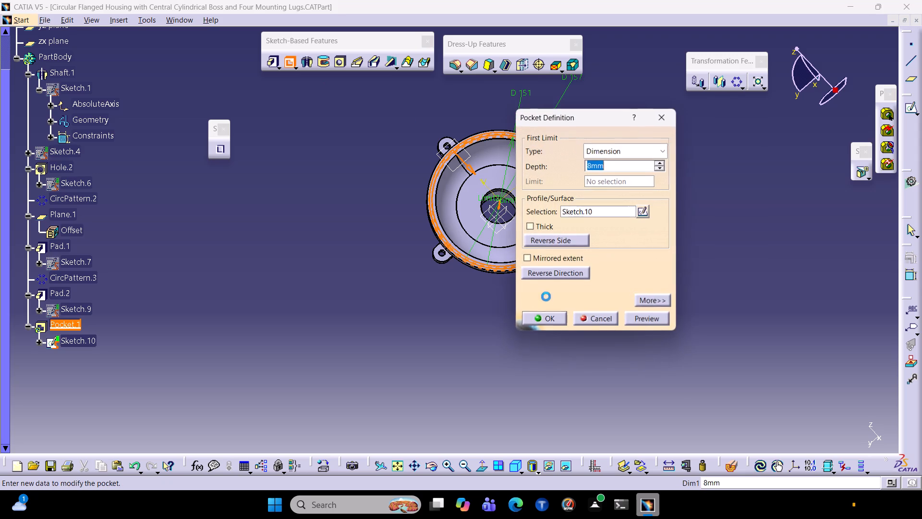
middle_click_drag(470, 323, 458, 212)
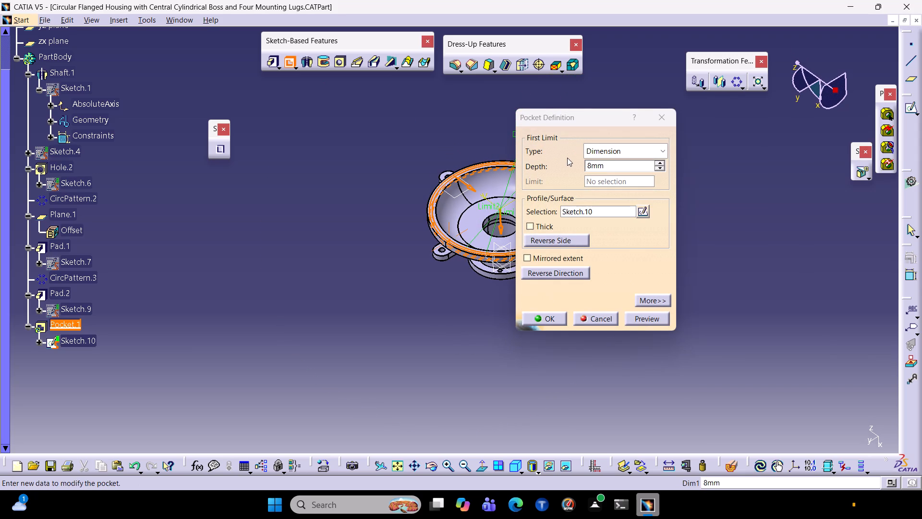
left_click_drag(619, 161, 551, 173)
key("4")
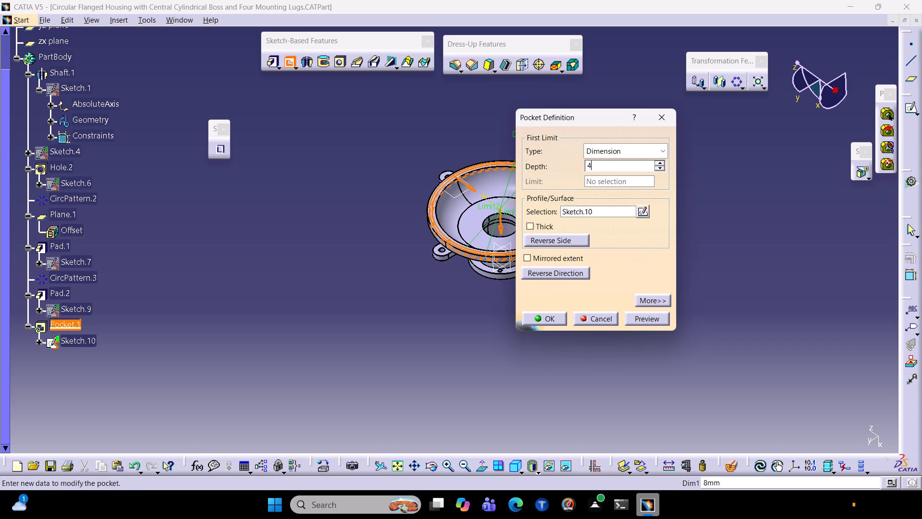
left_click(655, 316)
middle_click_drag(475, 304, 473, 303)
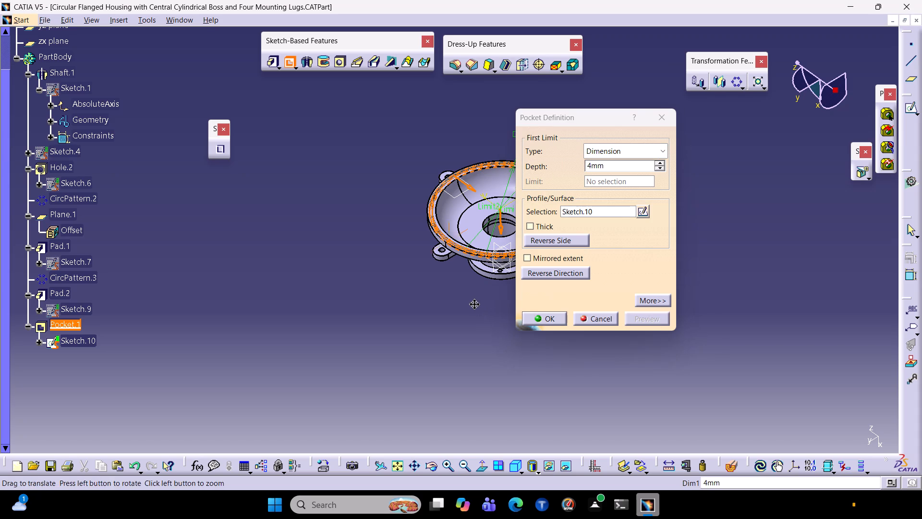
middle_click_drag(473, 303, 510, 256)
middle_click_drag(477, 281, 398, 366)
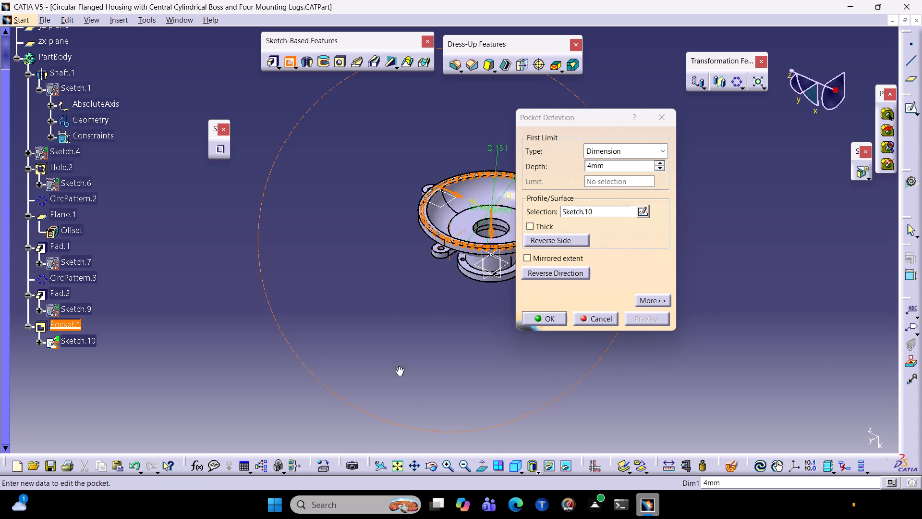
middle_click_drag(398, 366, 398, 365)
scroll(425, 319, "down", 1)
middle_click_drag(425, 319, 462, 274)
left_click(569, 317)
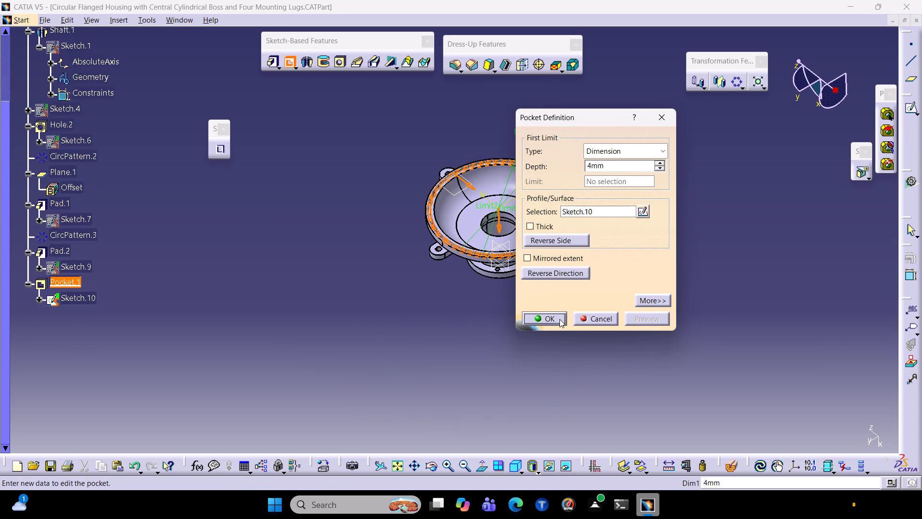
left_click(556, 319)
left_click(599, 296)
Examine the ring groove in the rim face from the open side of the housing.
middle_click_drag(600, 295, 681, 240, "ctrl")
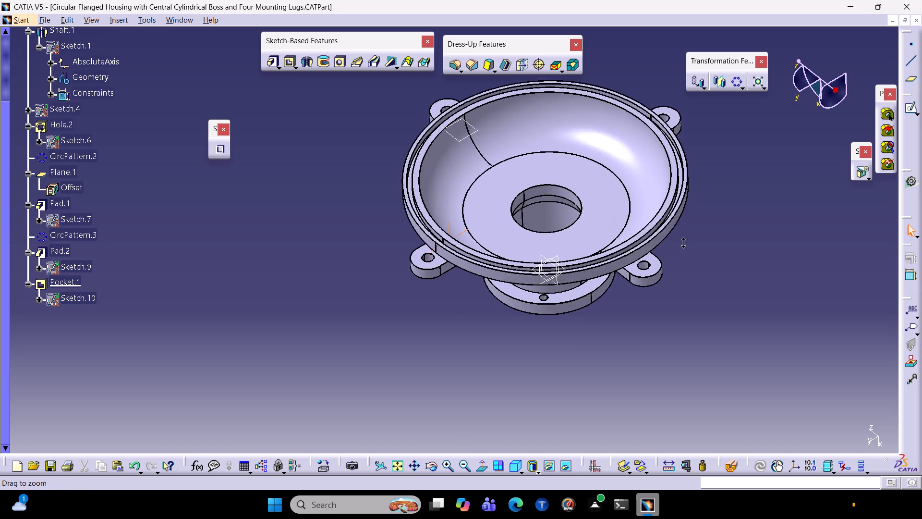
middle_click_drag(681, 240, 683, 240, "ctrl")
middle_click_drag(713, 275, 315, 318)
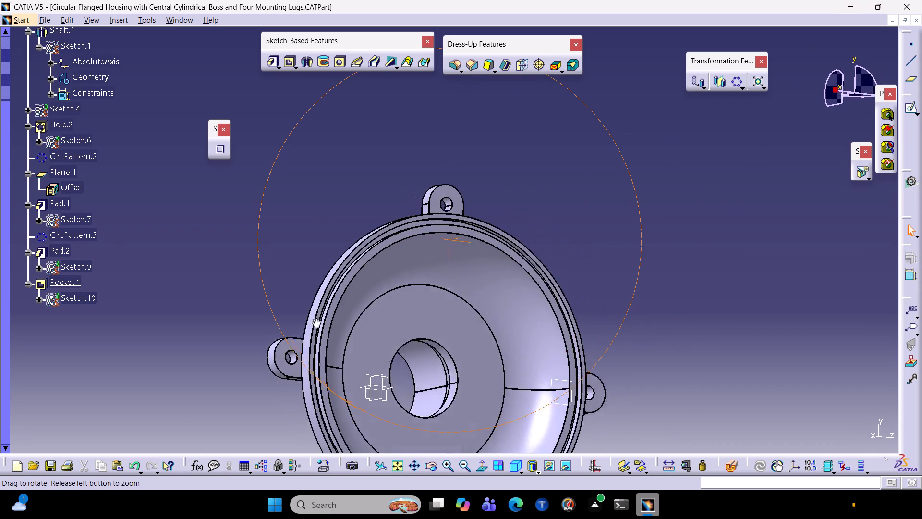
middle_click_drag(315, 318, 266, 171)
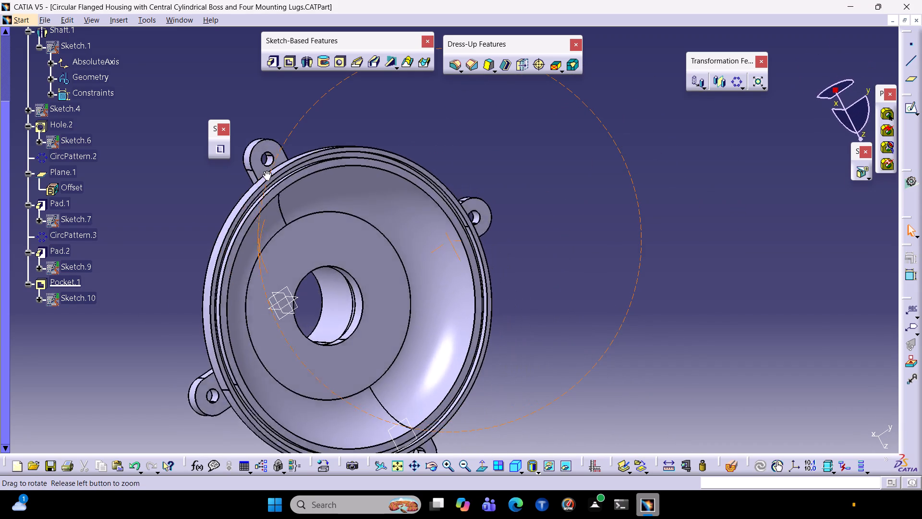
middle_click_drag(266, 171, 213, 168)
middle_click(536, 314)
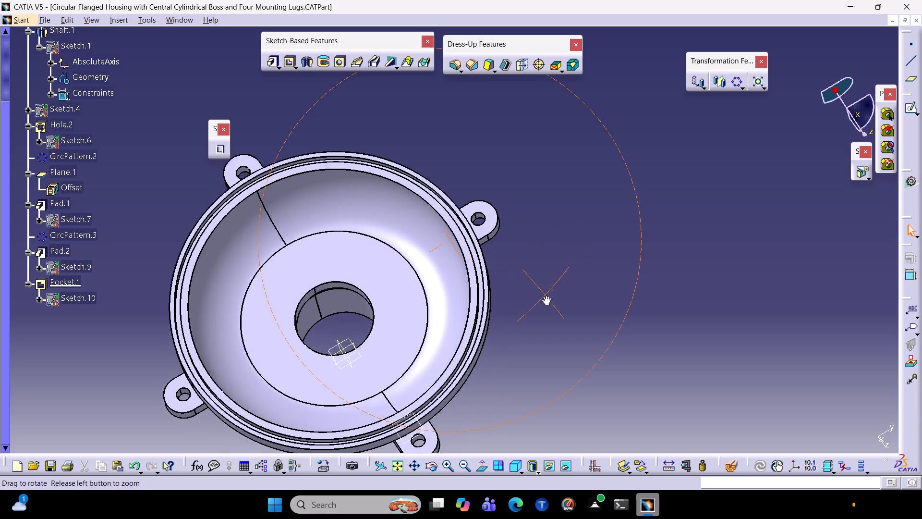
middle_click_drag(538, 317, 836, 243)
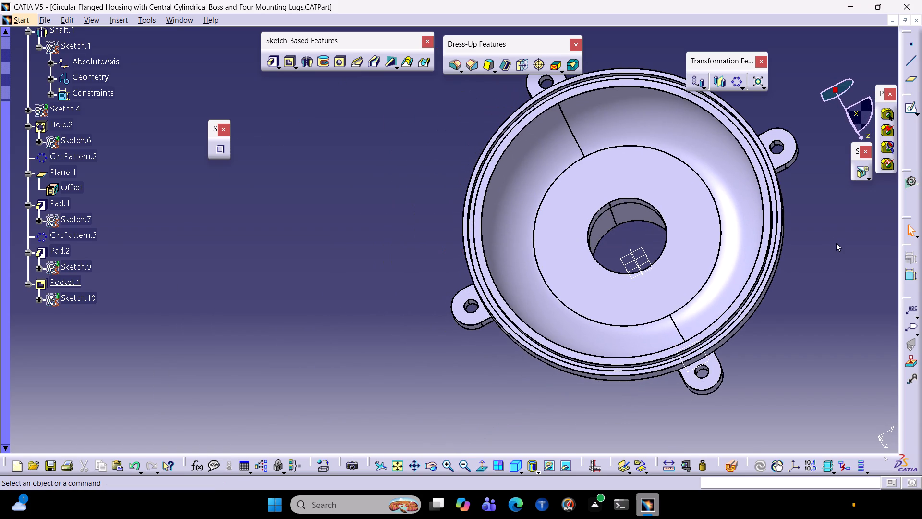
Inspect the housing in the isometric, right and left standard views, and examine its open side, lugs and boss flange.
left_click(510, 457)
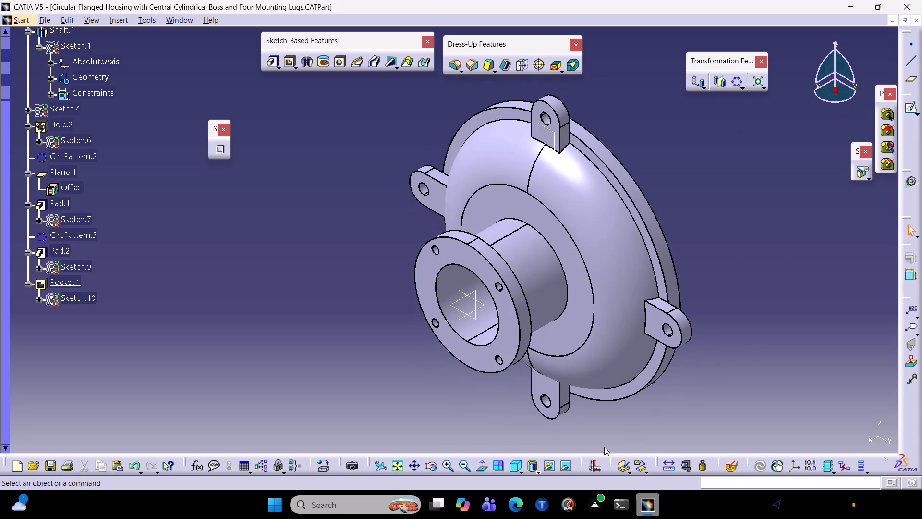
left_click(482, 468)
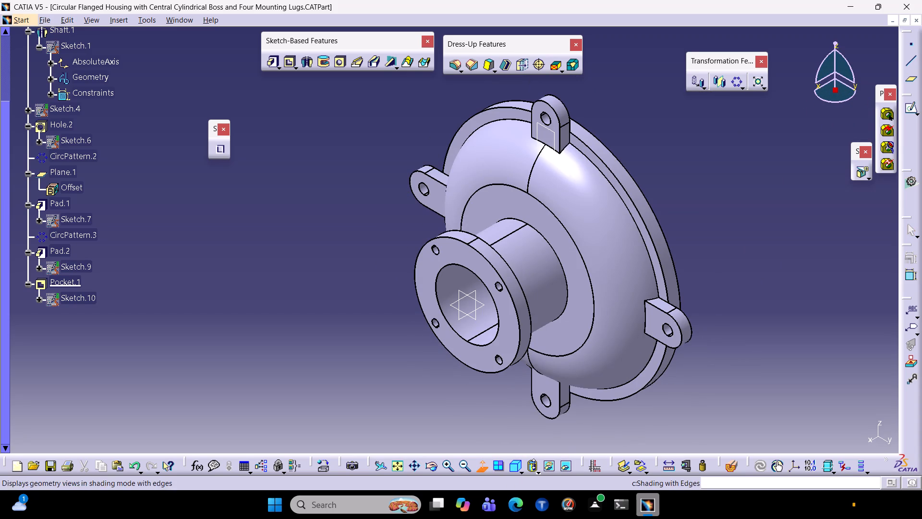
left_click(512, 465)
left_click(519, 471)
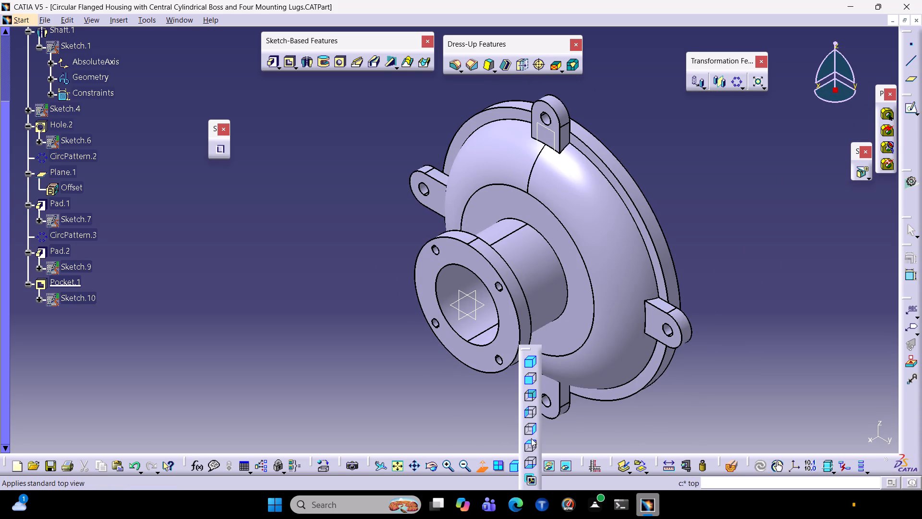
left_click(525, 429)
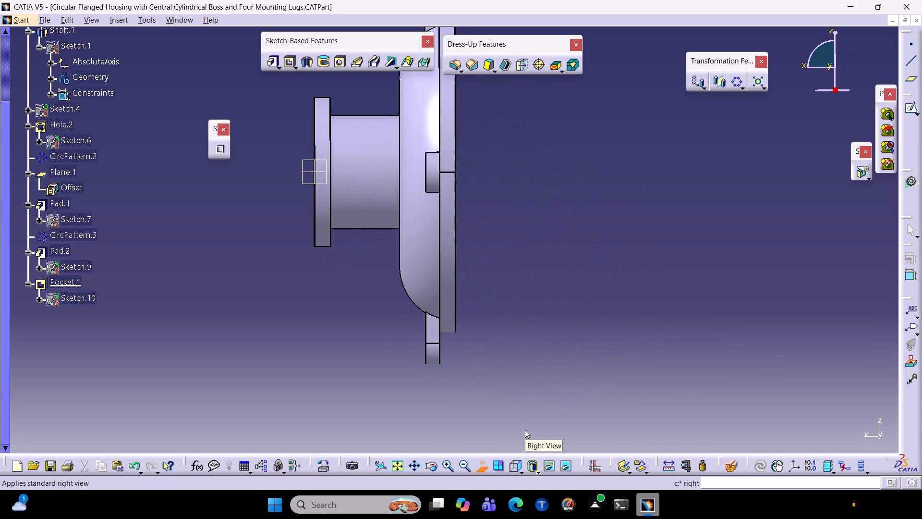
left_click(519, 472)
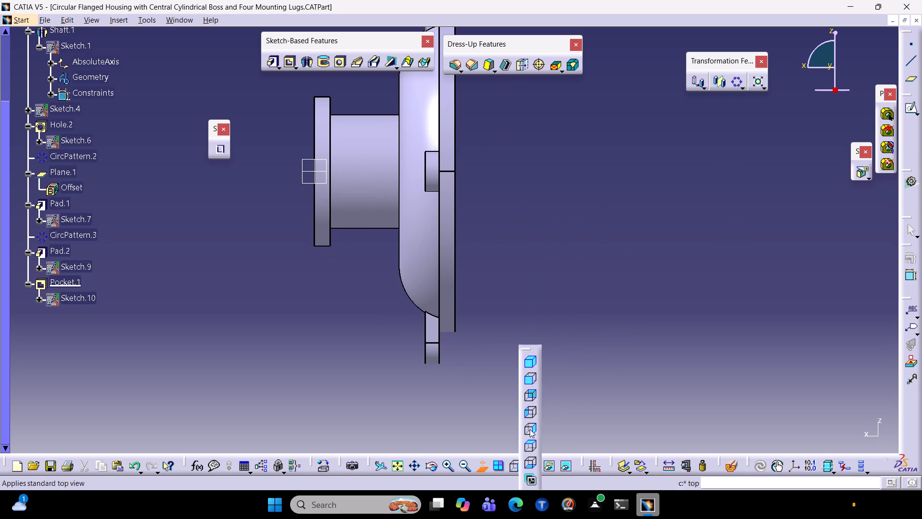
left_click(534, 425)
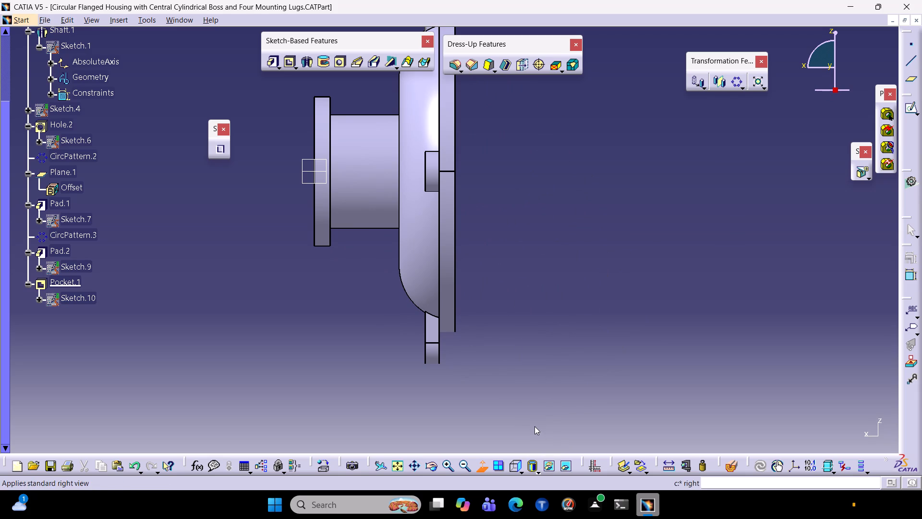
left_click(519, 471)
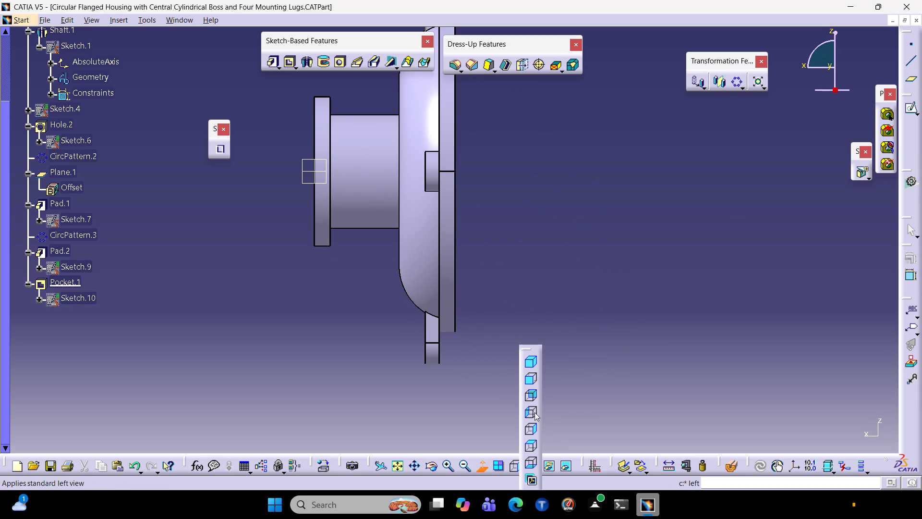
left_click(534, 407)
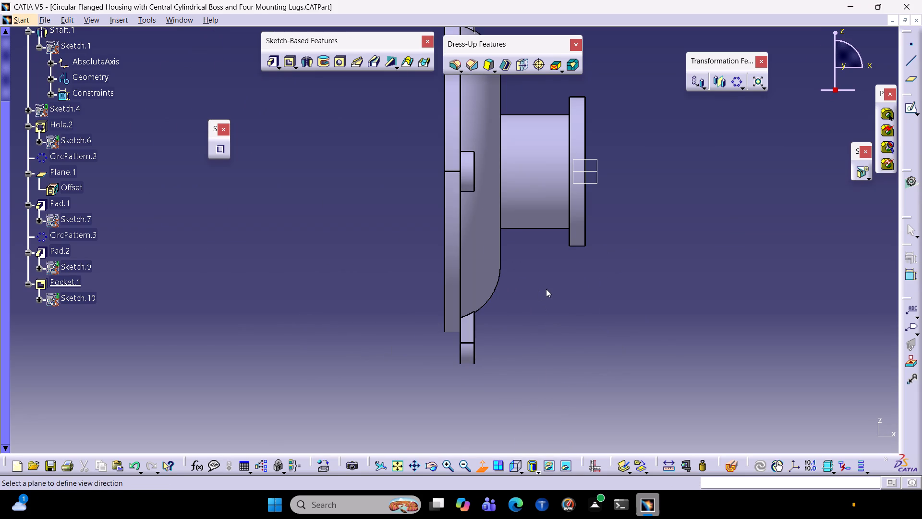
middle_click_drag(558, 311, 679, 223)
middle_click_drag(452, 333, 501, 185)
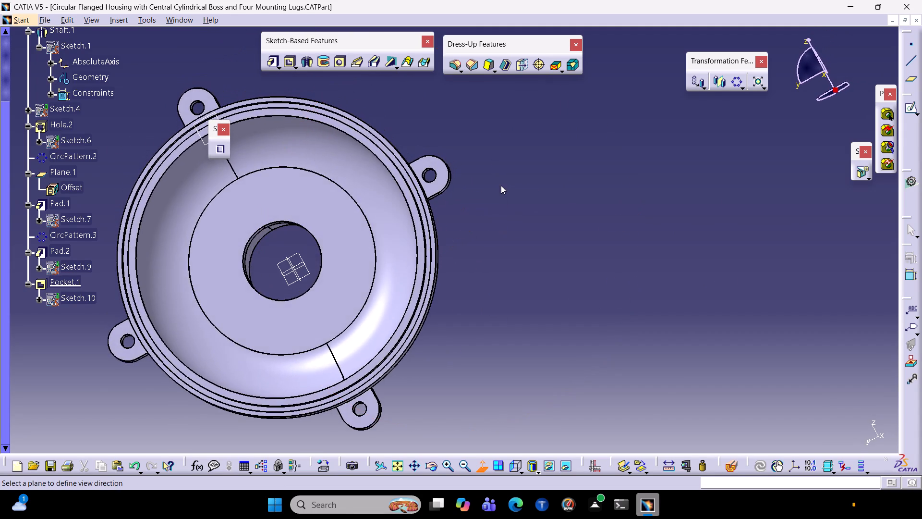
middle_click_drag(498, 217, 762, 253)
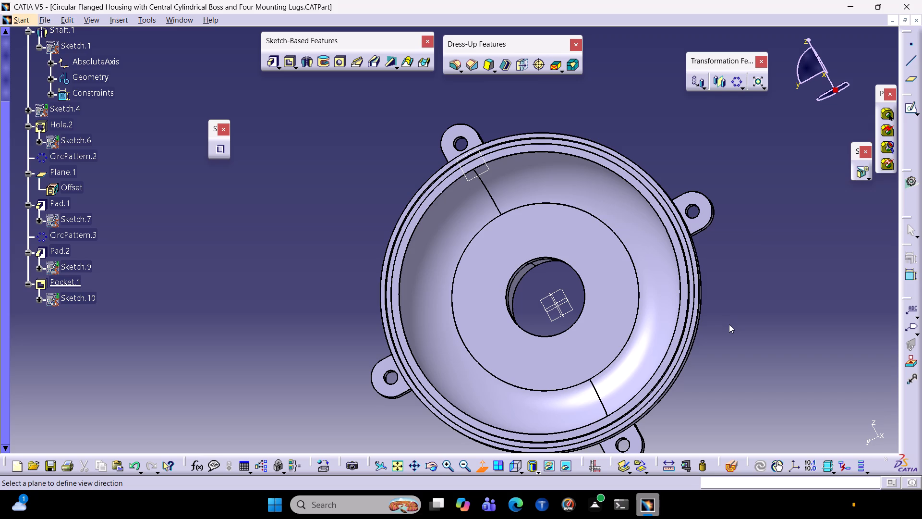
middle_click_drag(753, 277, 355, 231)
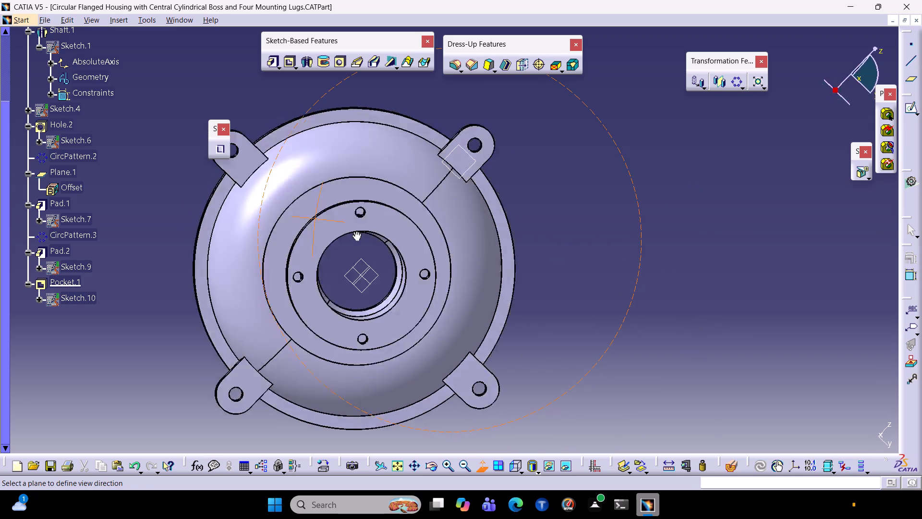
middle_click_drag(355, 231, 366, 268)
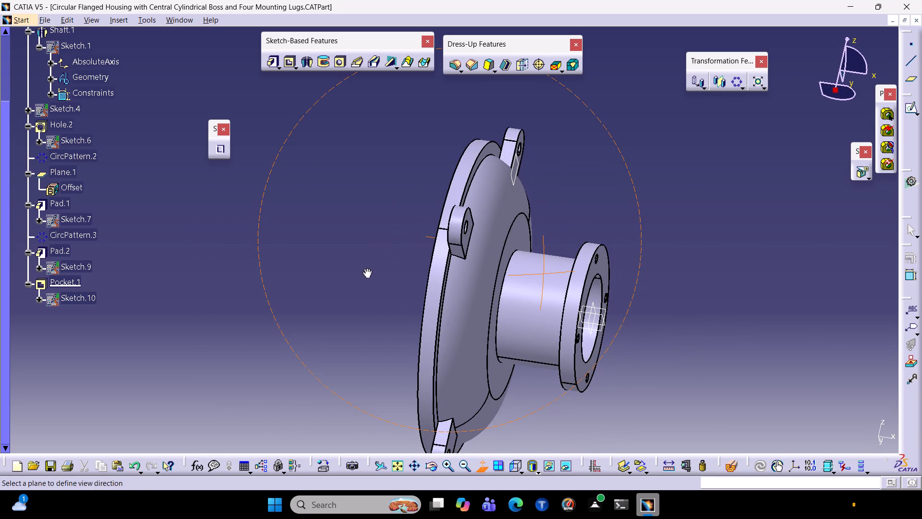
middle_click_drag(366, 268, 366, 269)
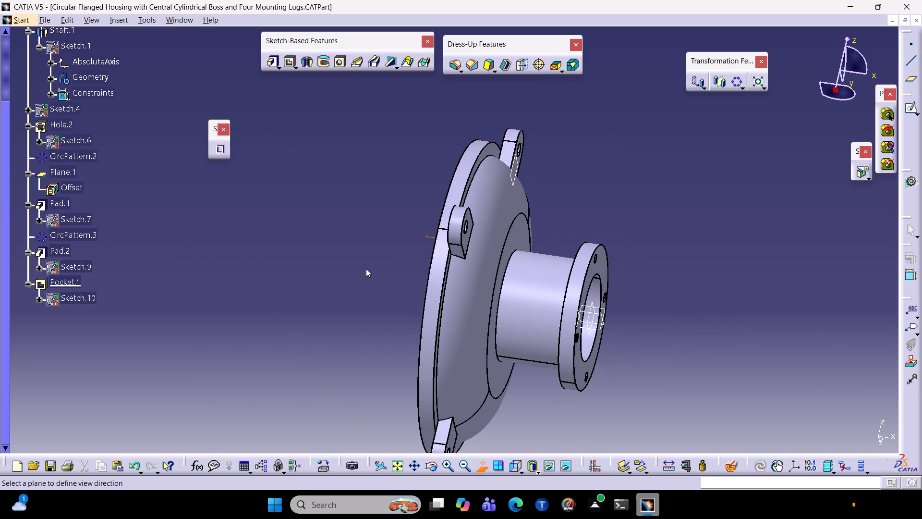
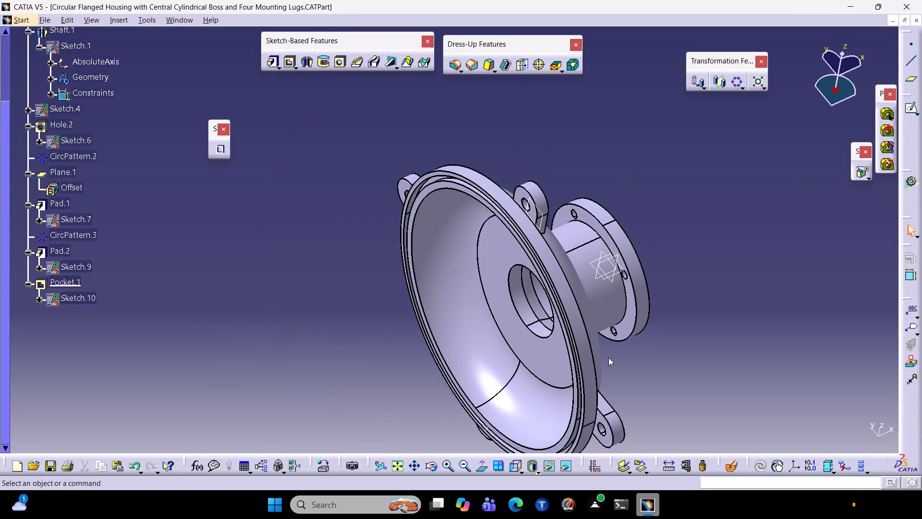
Examine the housing's open side, then its boss flange side in a standard view and at an angle.
middle_click_drag(594, 381, 395, 23)
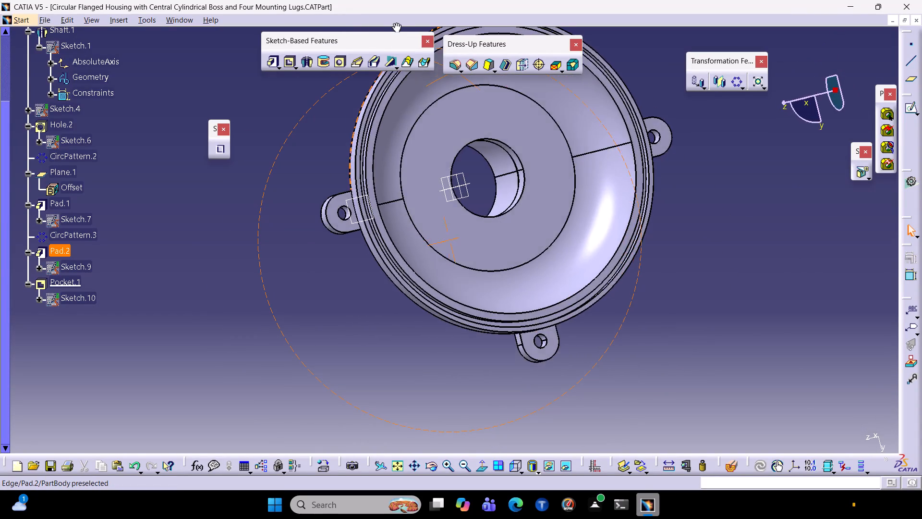
middle_click_drag(395, 23, 320, 417)
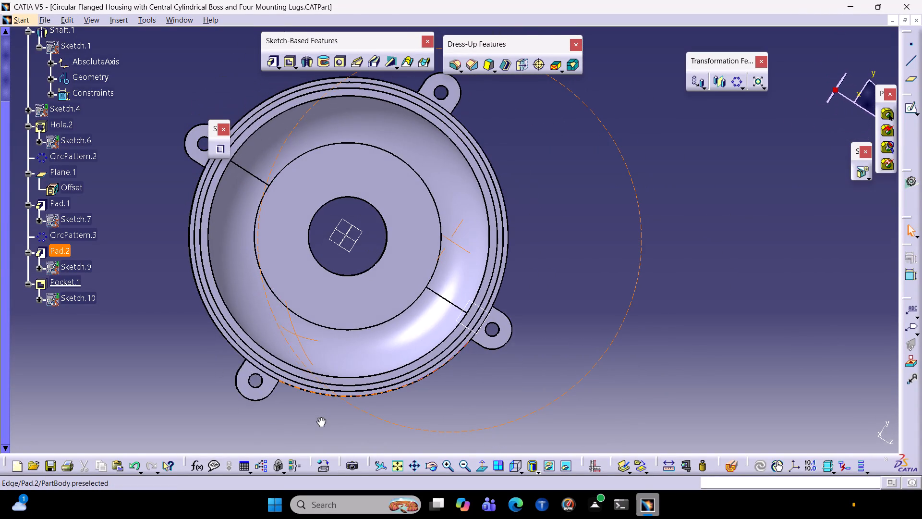
middle_click_drag(320, 417, 371, 408)
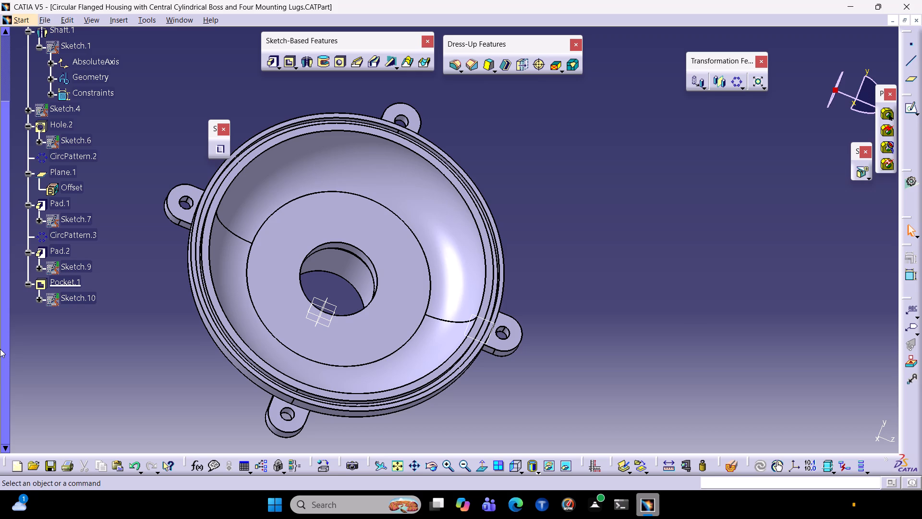
left_click(522, 470)
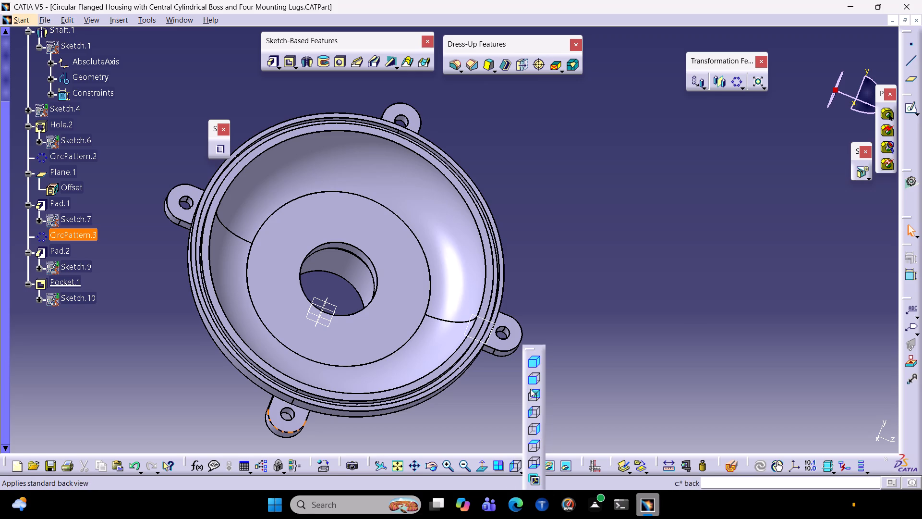
left_click(533, 379)
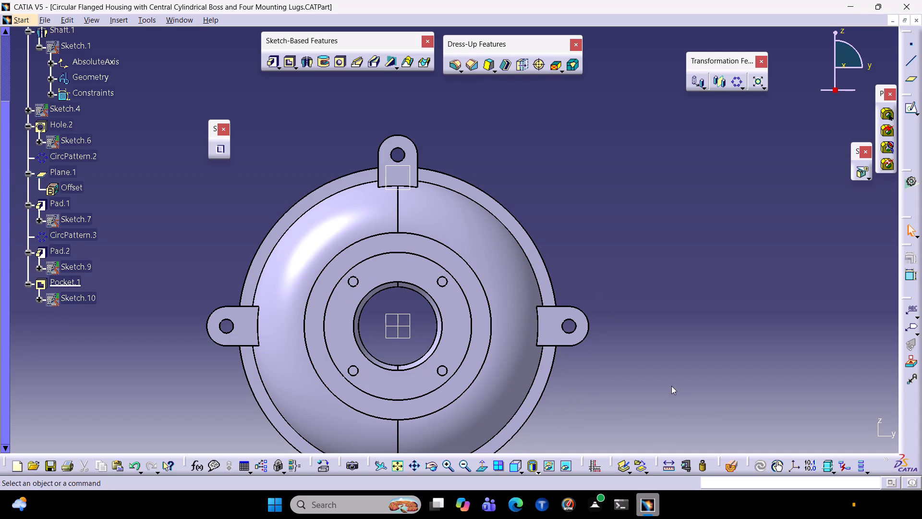
left_click(471, 328)
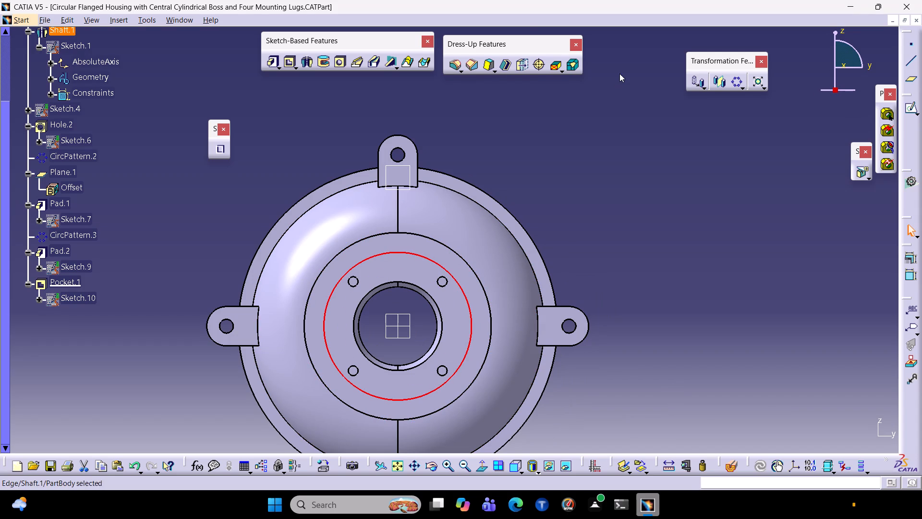
left_click(661, 274)
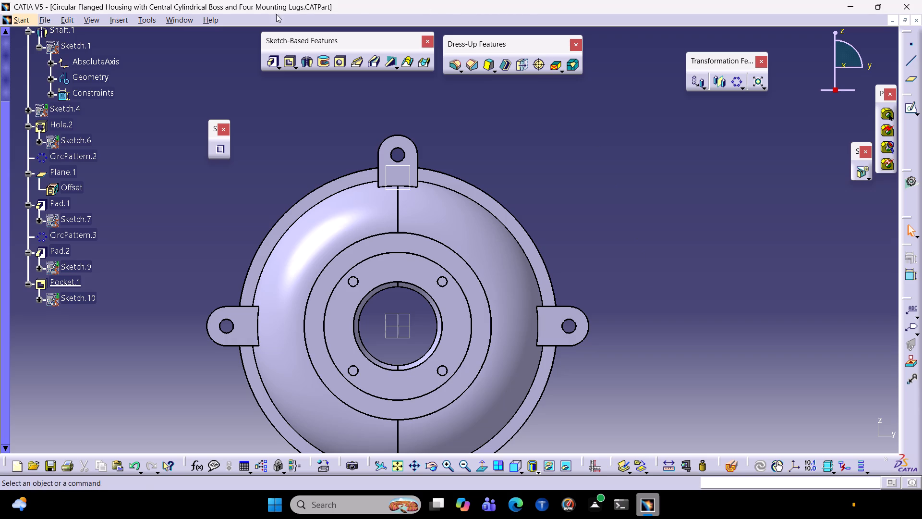
middle_click_drag(663, 403, 569, 288)
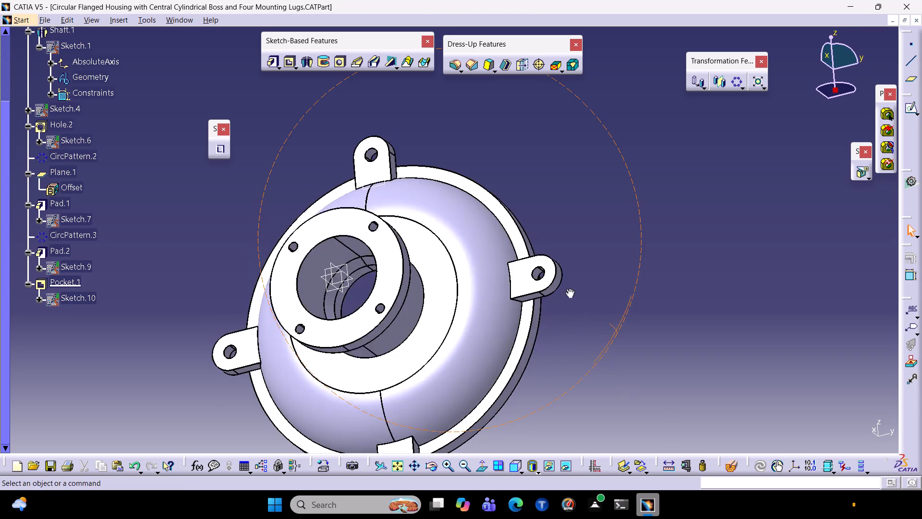
middle_click_drag(569, 288, 604, 354)
middle_click_drag(590, 380, 583, 359)
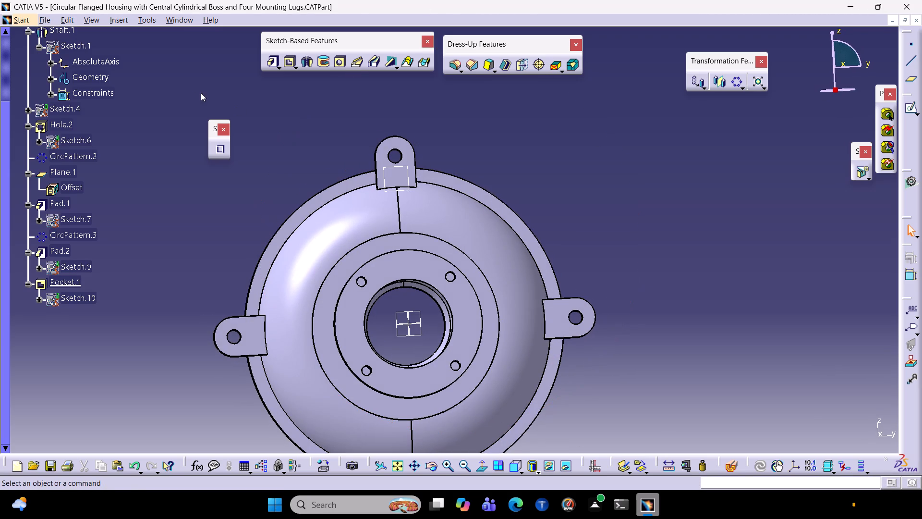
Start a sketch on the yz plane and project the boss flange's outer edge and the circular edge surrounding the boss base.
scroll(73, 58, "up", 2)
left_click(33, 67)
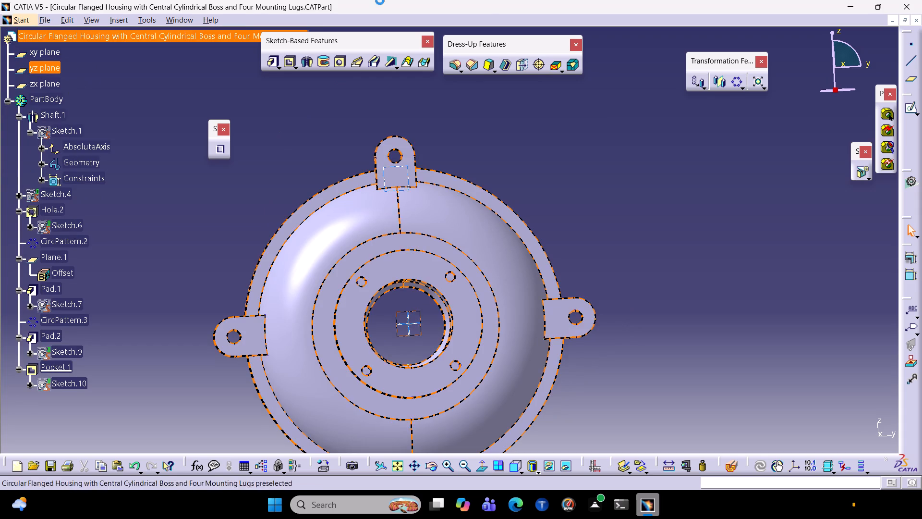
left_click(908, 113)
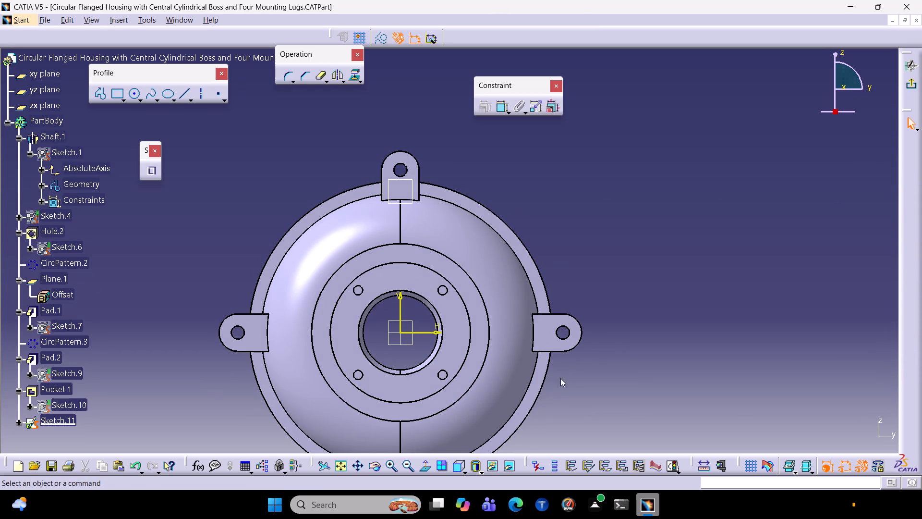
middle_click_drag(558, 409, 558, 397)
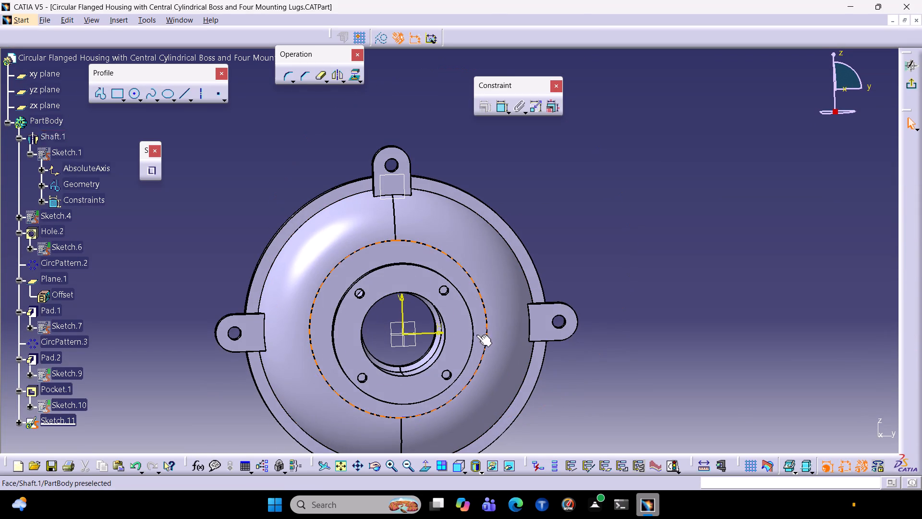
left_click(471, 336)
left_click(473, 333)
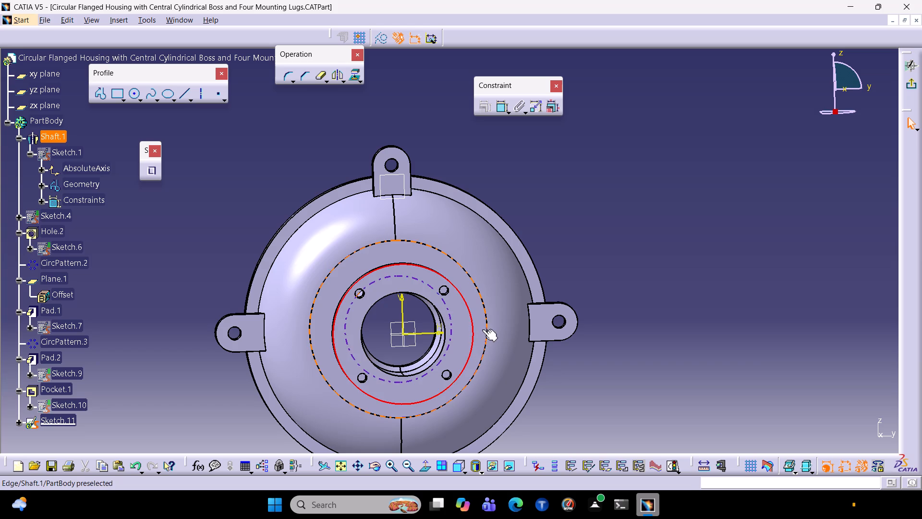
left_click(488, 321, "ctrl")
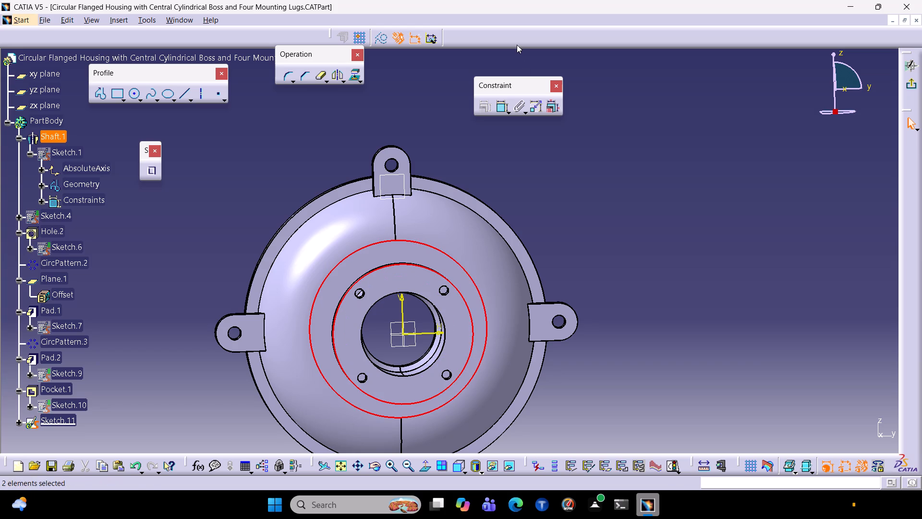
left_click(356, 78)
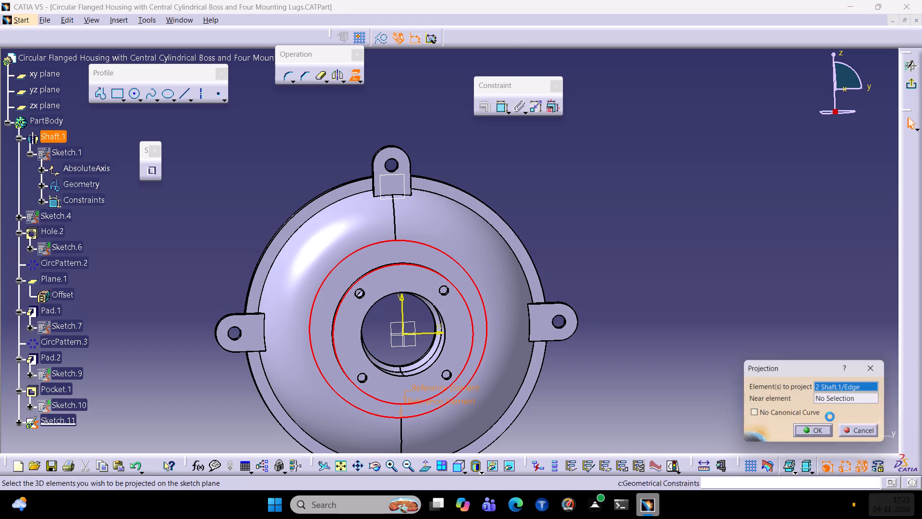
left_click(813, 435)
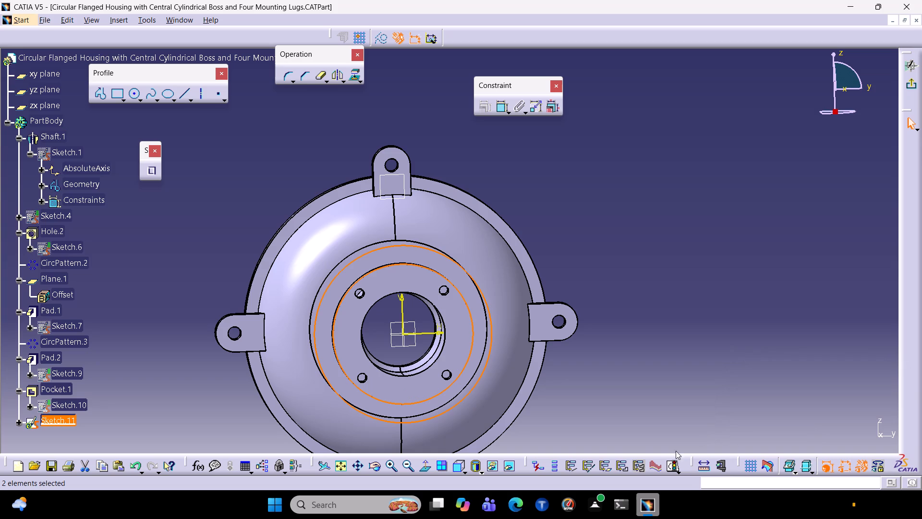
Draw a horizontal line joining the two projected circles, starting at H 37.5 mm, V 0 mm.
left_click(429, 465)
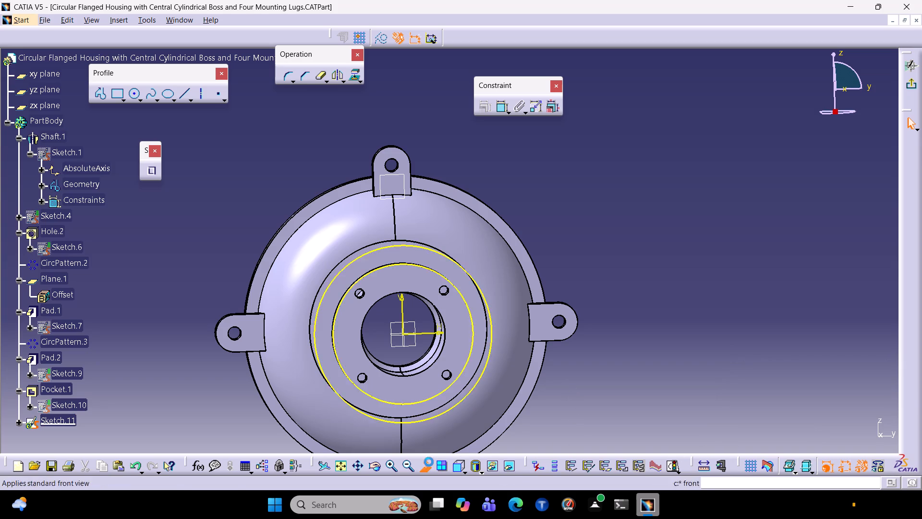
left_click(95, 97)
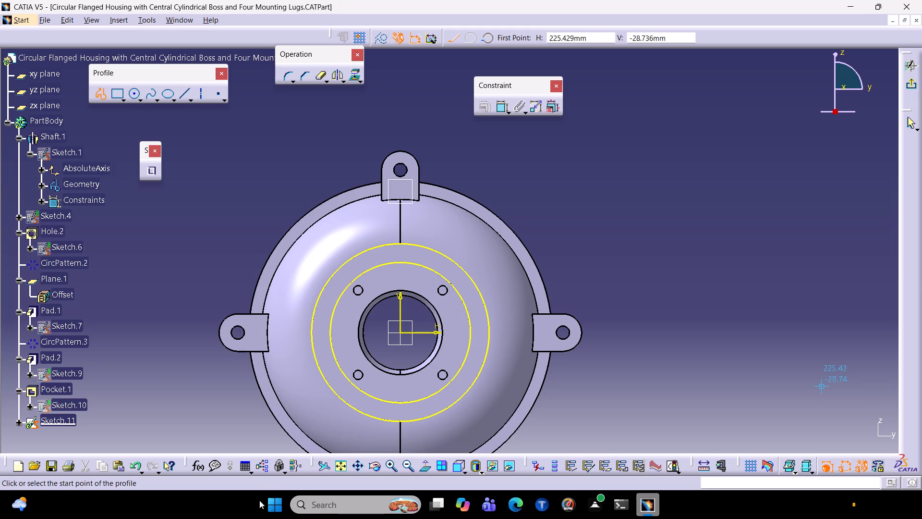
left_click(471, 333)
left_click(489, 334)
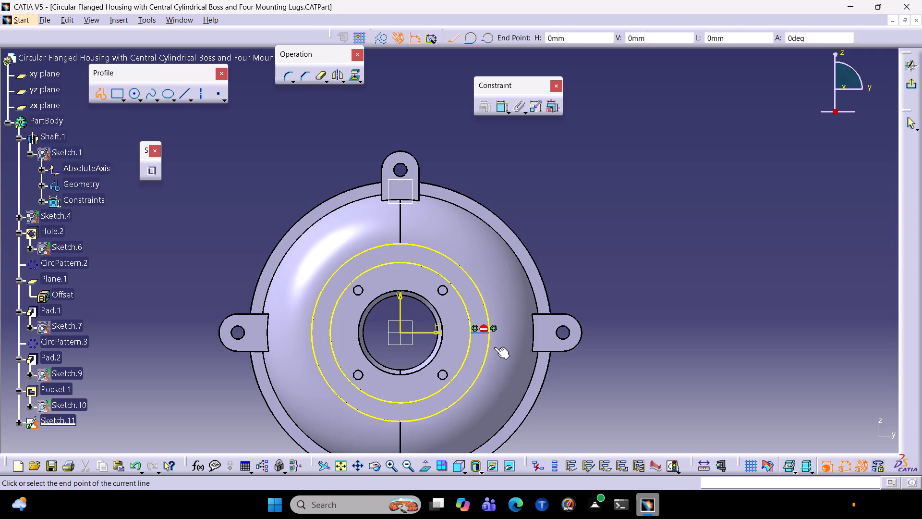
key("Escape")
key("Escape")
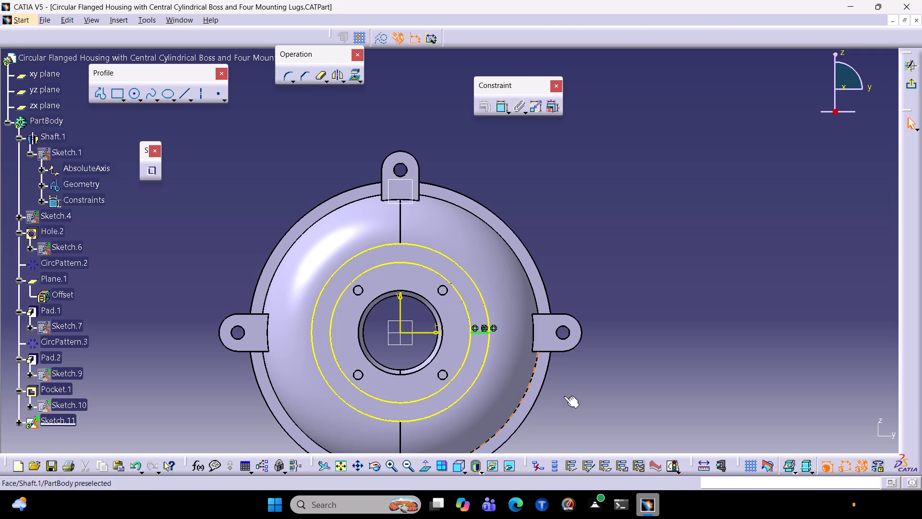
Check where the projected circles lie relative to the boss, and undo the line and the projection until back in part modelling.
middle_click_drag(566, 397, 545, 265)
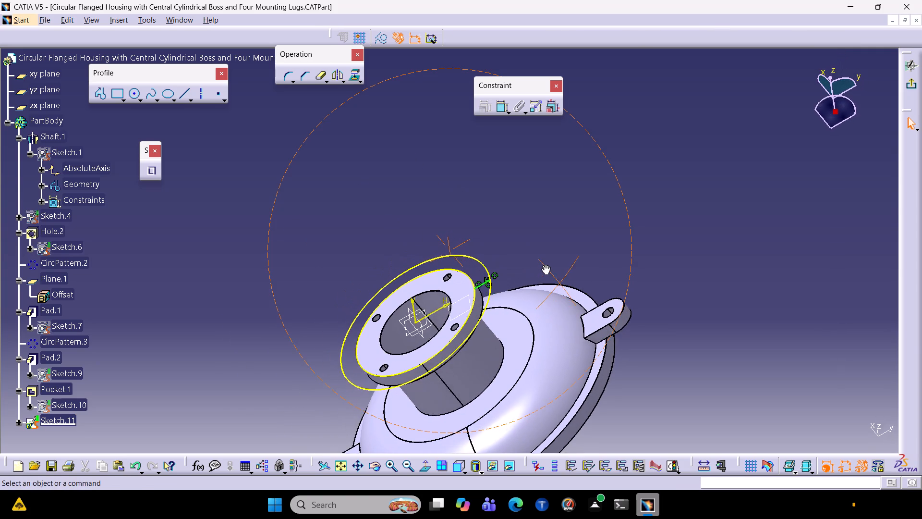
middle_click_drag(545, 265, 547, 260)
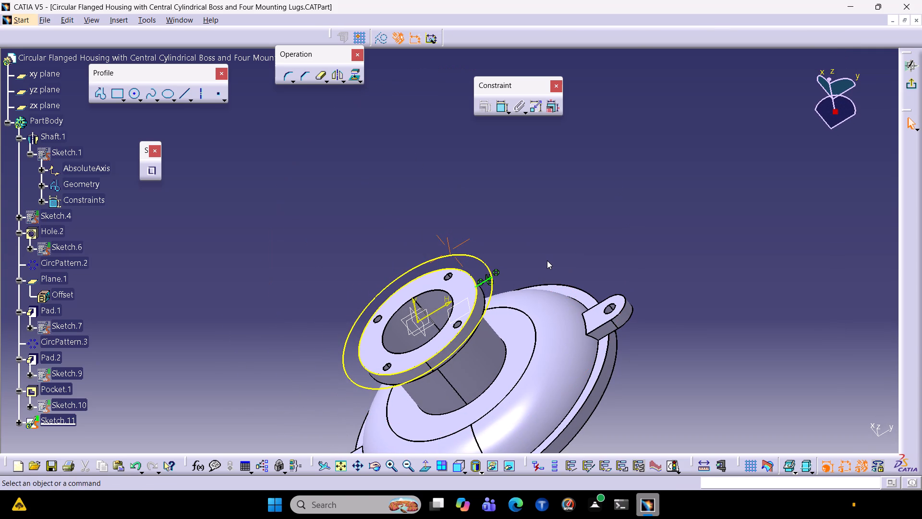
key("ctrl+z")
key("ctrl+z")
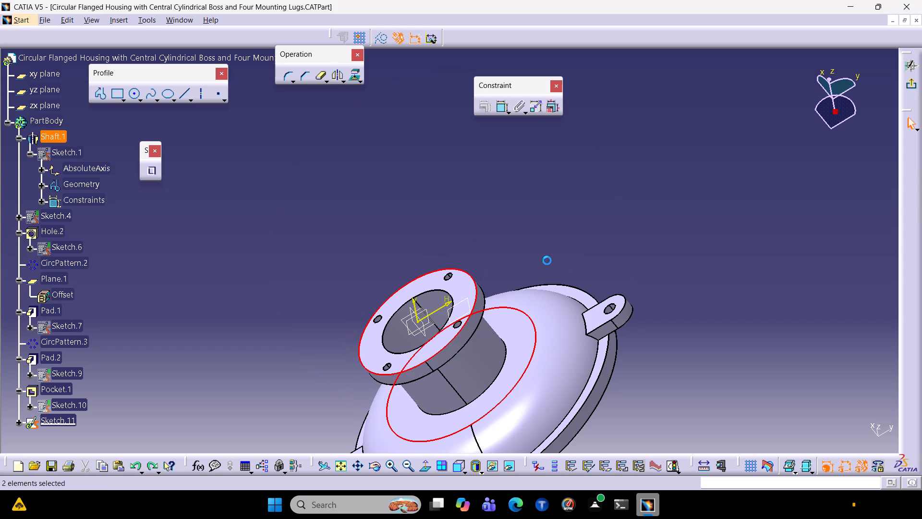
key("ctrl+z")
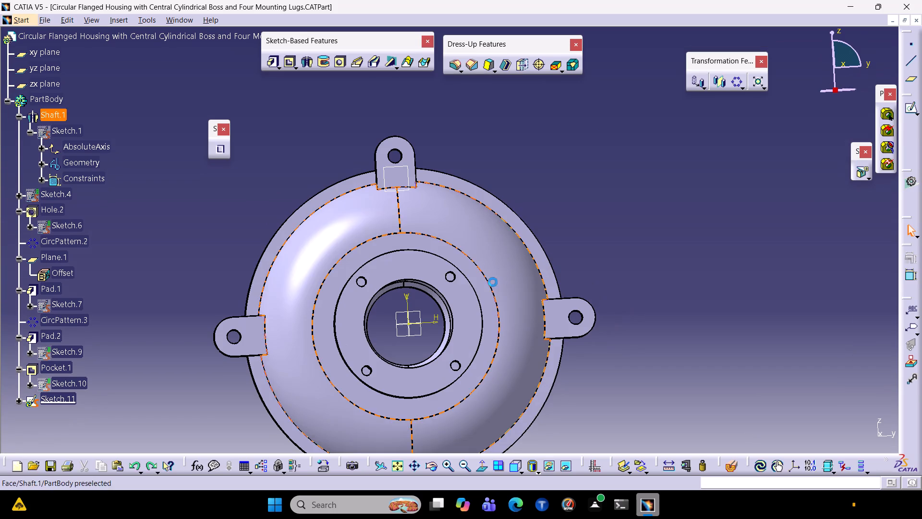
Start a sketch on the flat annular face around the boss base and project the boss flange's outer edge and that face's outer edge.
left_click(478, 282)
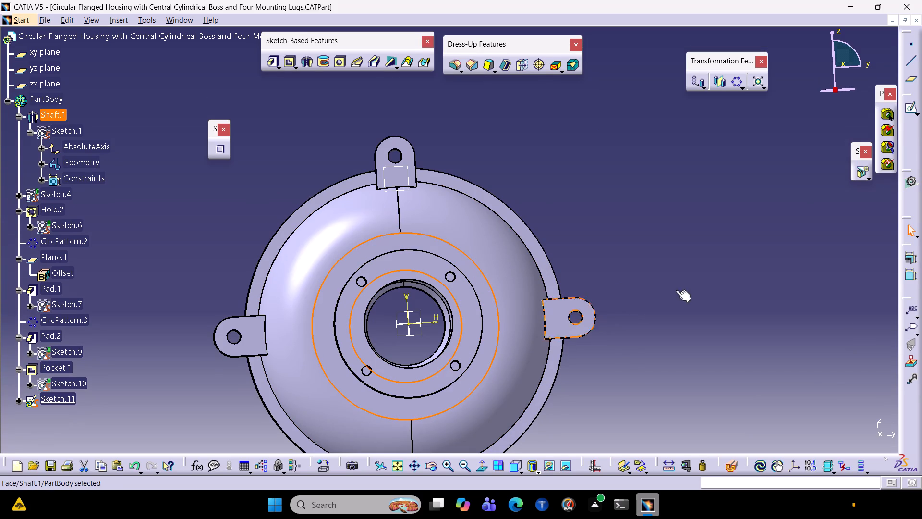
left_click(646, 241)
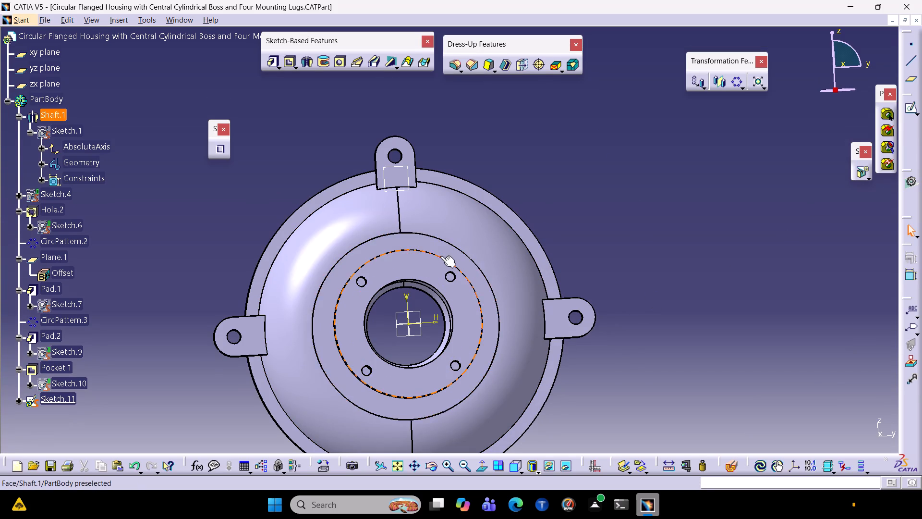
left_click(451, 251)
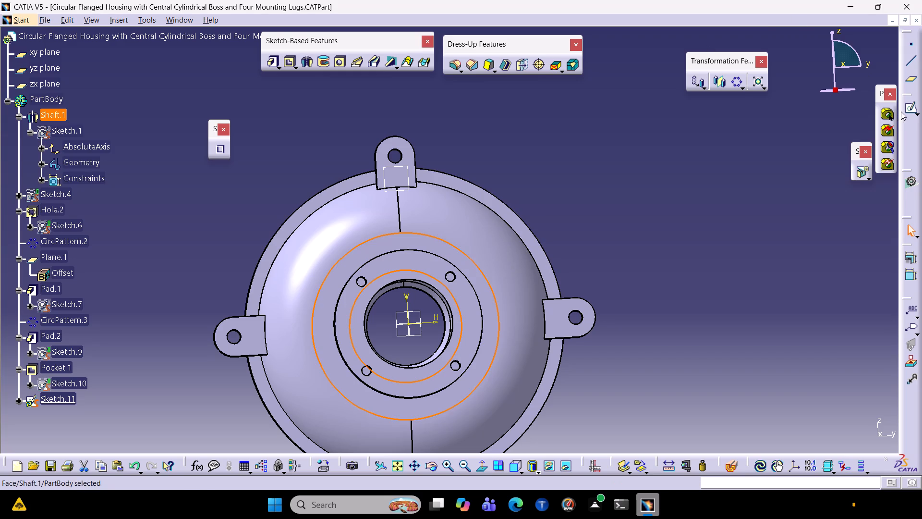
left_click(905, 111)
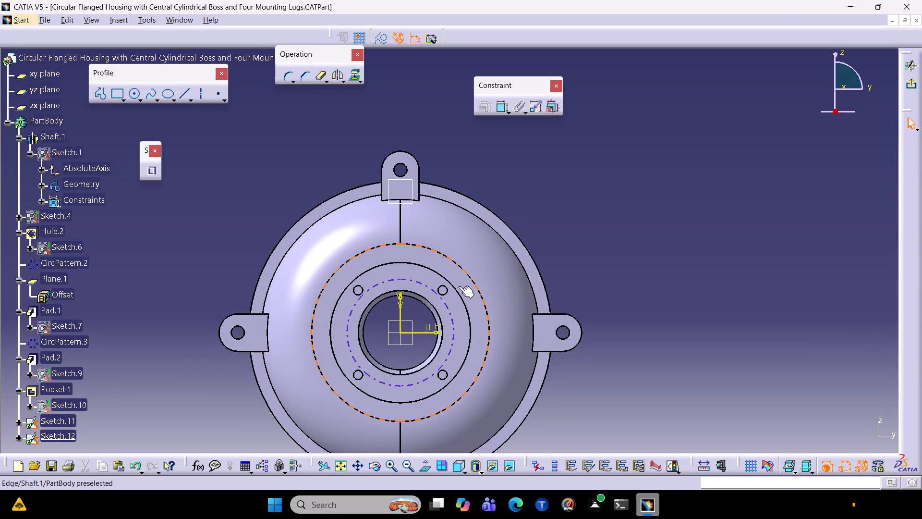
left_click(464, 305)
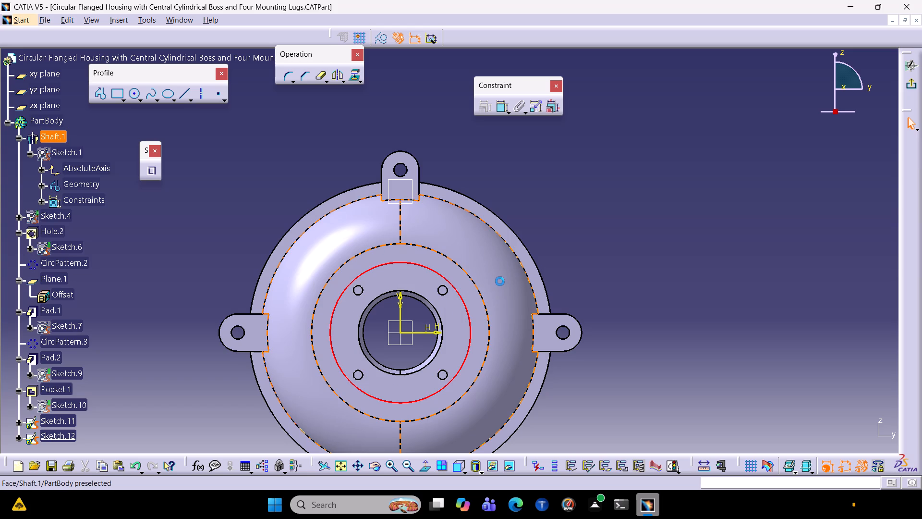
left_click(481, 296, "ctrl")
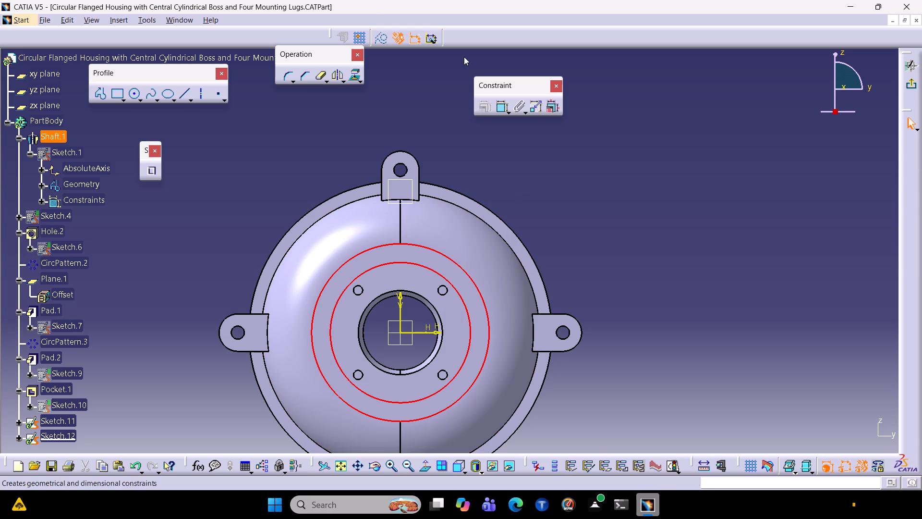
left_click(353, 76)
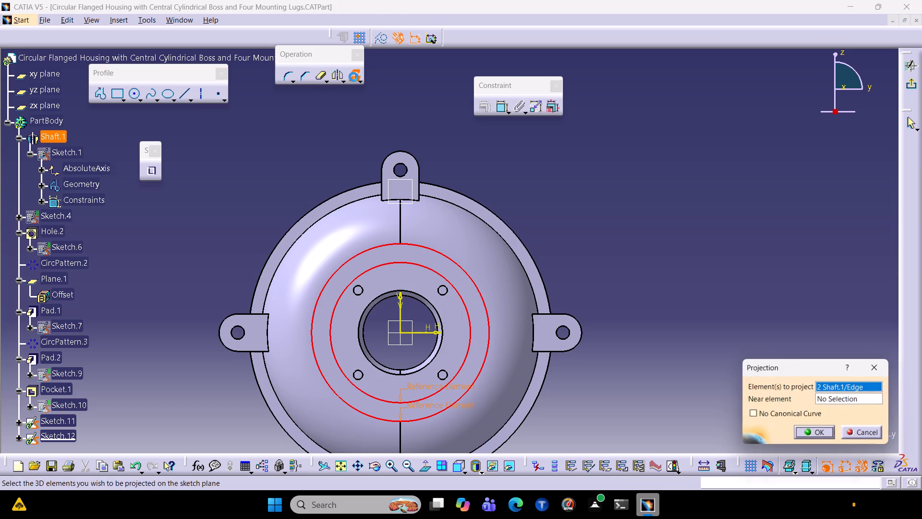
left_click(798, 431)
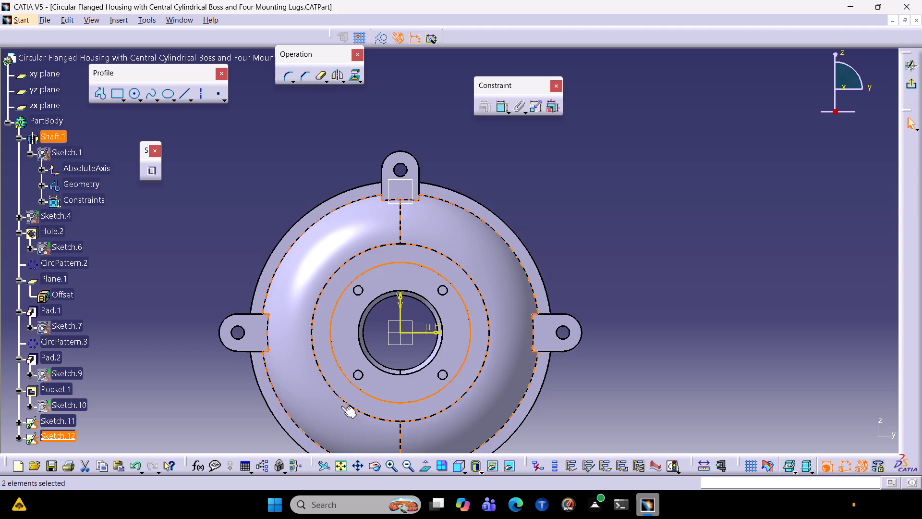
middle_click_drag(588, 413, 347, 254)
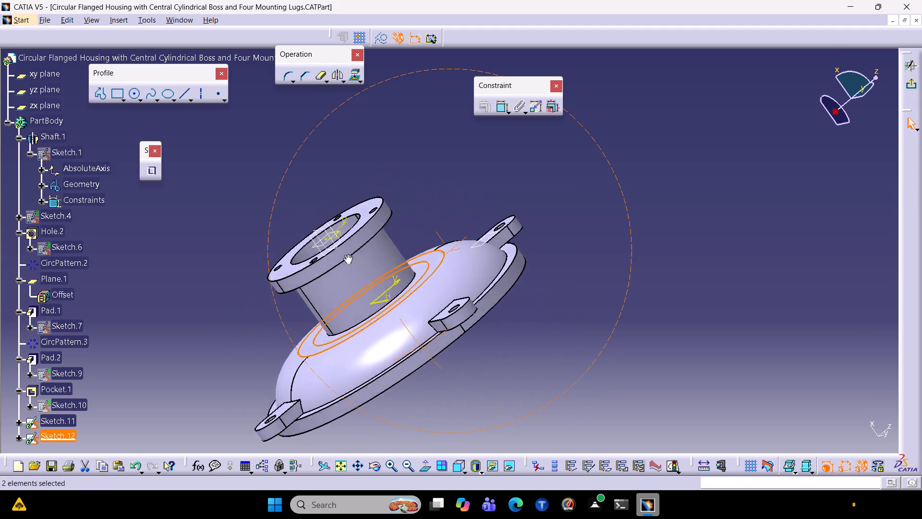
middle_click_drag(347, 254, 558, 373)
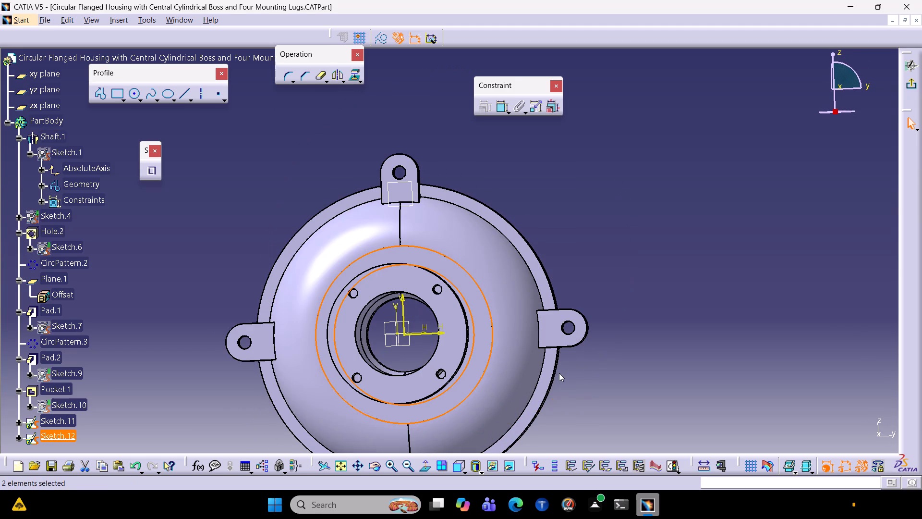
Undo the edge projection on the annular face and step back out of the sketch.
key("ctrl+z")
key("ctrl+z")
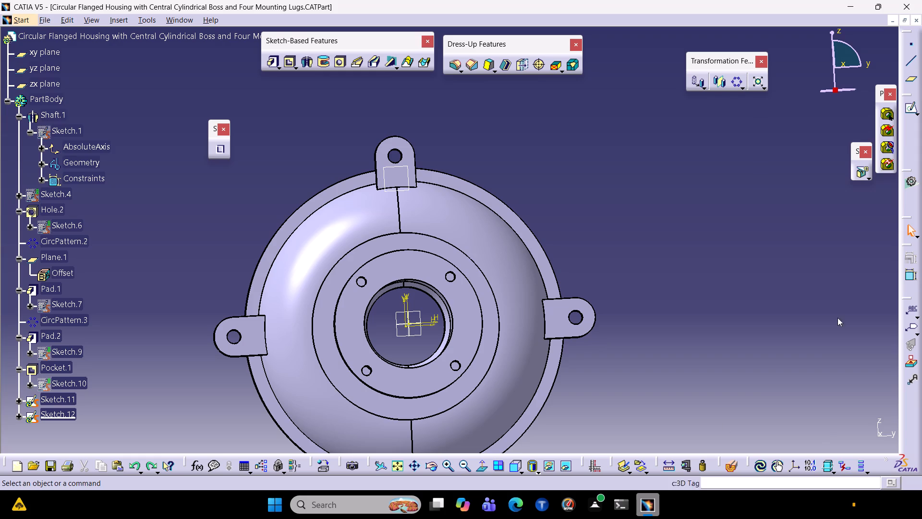
Examine the outer rim edge between two lugs and the housing's shape from the boss side, the profile and the hollow side.
left_click(559, 284)
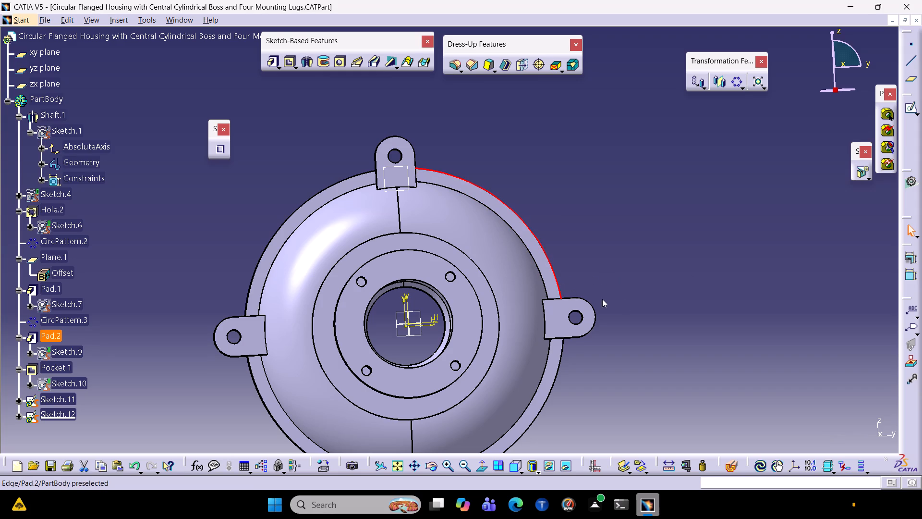
middle_click_drag(646, 333, 348, 364)
right_click_drag(648, 332, 348, 364)
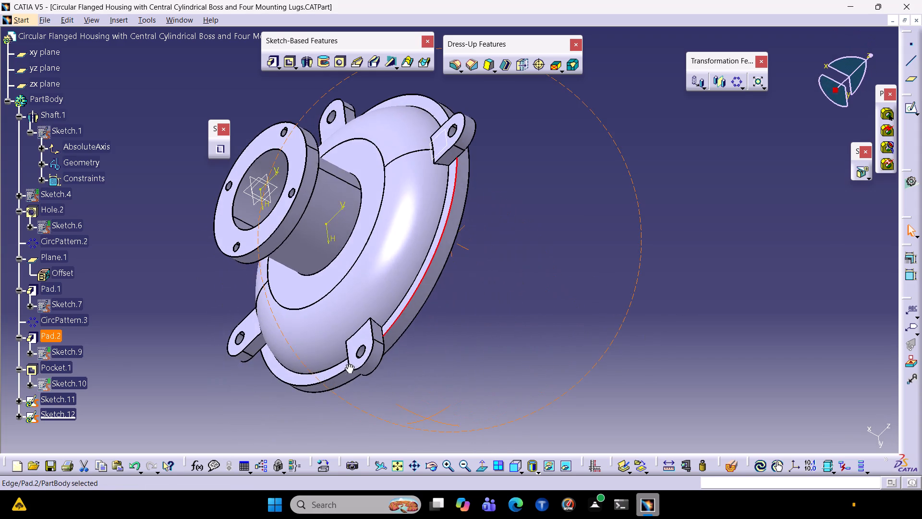
right_click_drag(348, 364, 357, 361)
middle_click_drag(348, 364, 357, 361)
middle_click_drag(532, 228, 306, 246)
right_click_drag(532, 226, 306, 246)
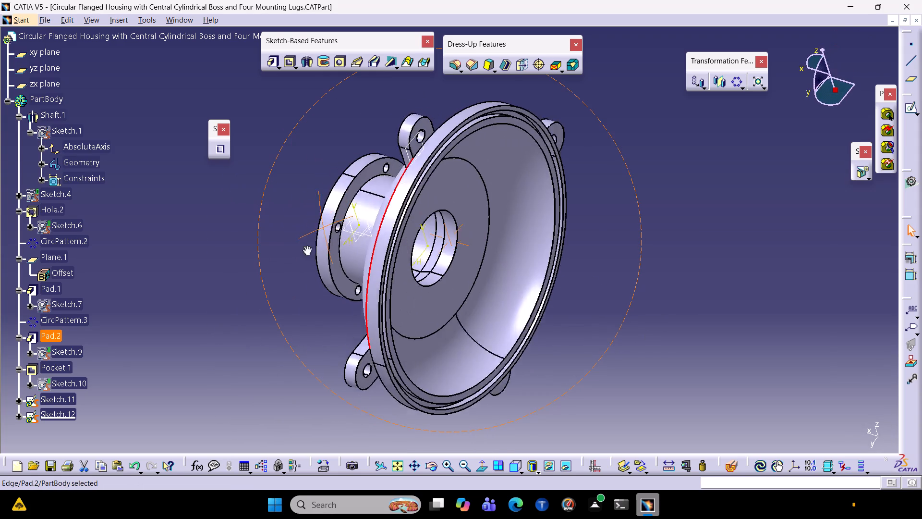
right_click_drag(306, 246, 653, 194)
middle_click_drag(306, 246, 653, 194)
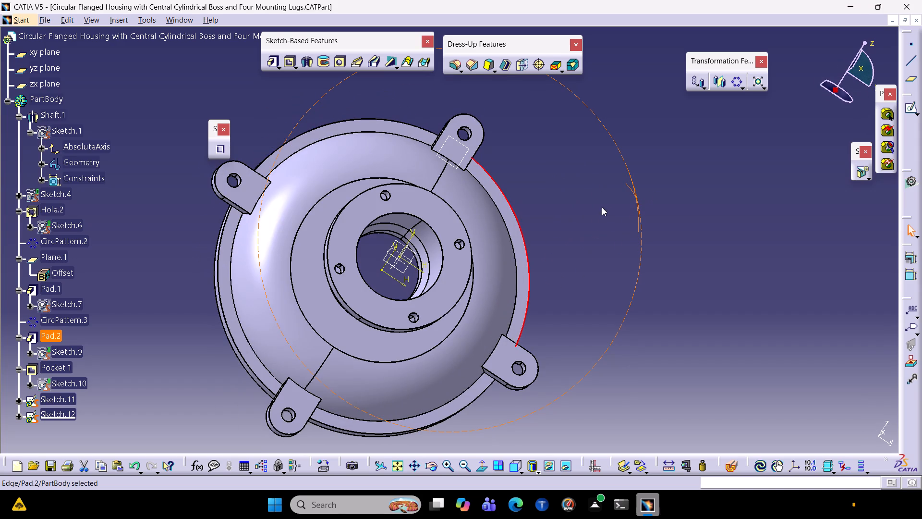
middle_click_drag(548, 217, 374, 227)
right_click_drag(548, 216, 374, 227)
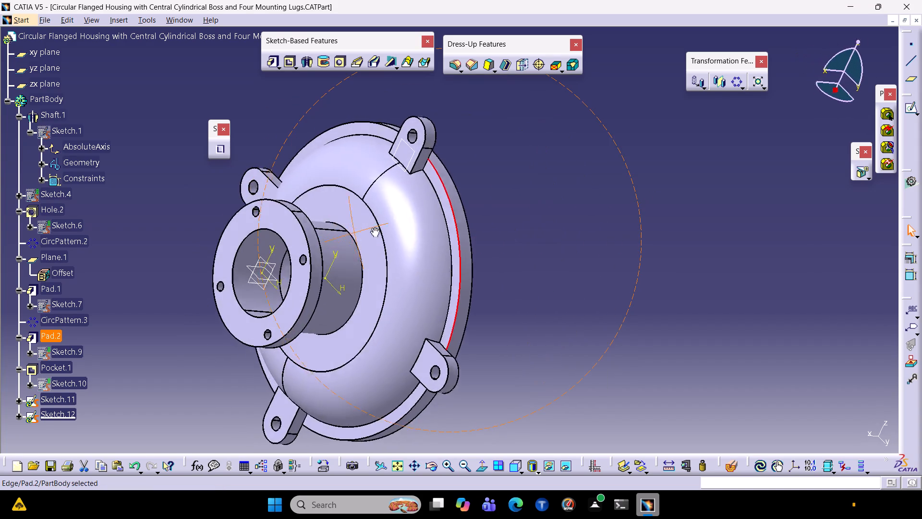
right_click_drag(374, 227, 523, 199)
middle_click_drag(374, 227, 523, 199)
middle_click_drag(607, 204, 655, 197)
right_click_drag(607, 203, 655, 197)
middle_click_drag(602, 202, 471, 249)
right_click_drag(601, 201, 471, 249)
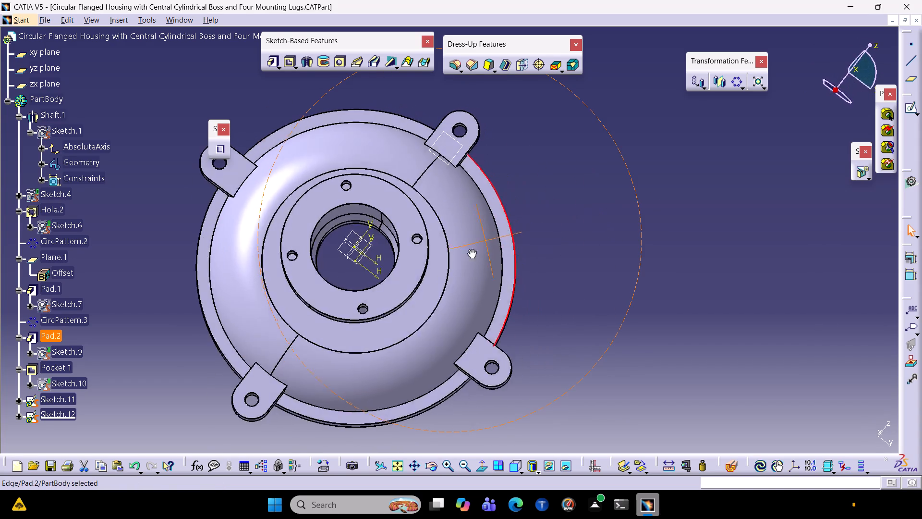
right_click_drag(471, 249, 466, 252)
middle_click_drag(471, 249, 466, 252)
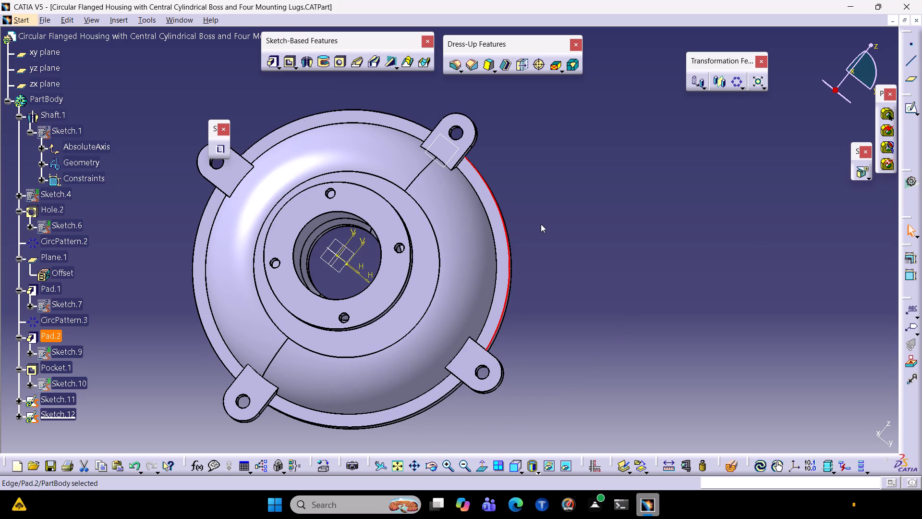
middle_click(580, 284)
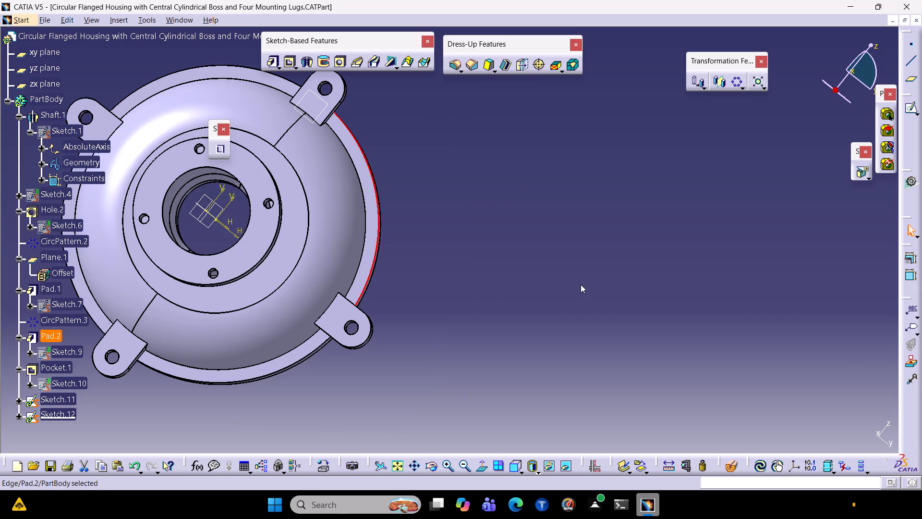
middle_click_drag(410, 236, 739, 302)
scroll(741, 302, "down", 1)
left_click(763, 293)
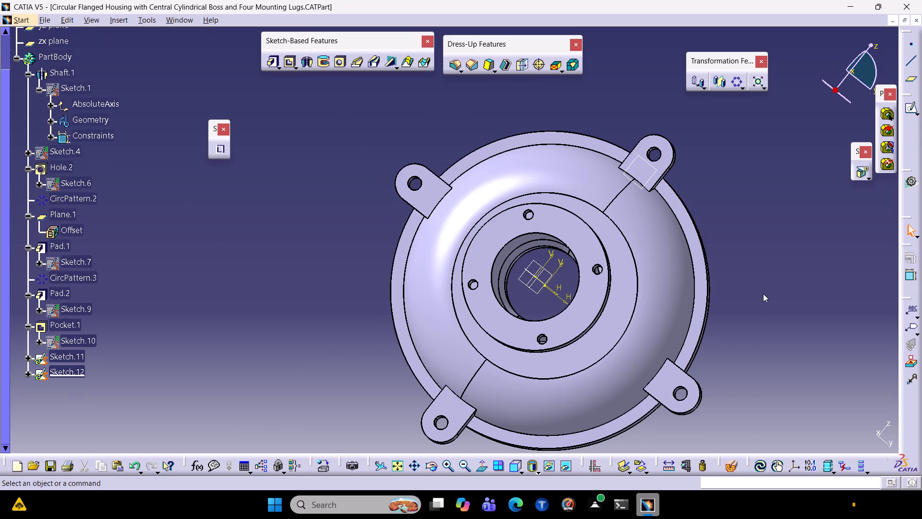
middle_click_drag(763, 293, 532, 291)
middle_click_drag(545, 271, 583, 210)
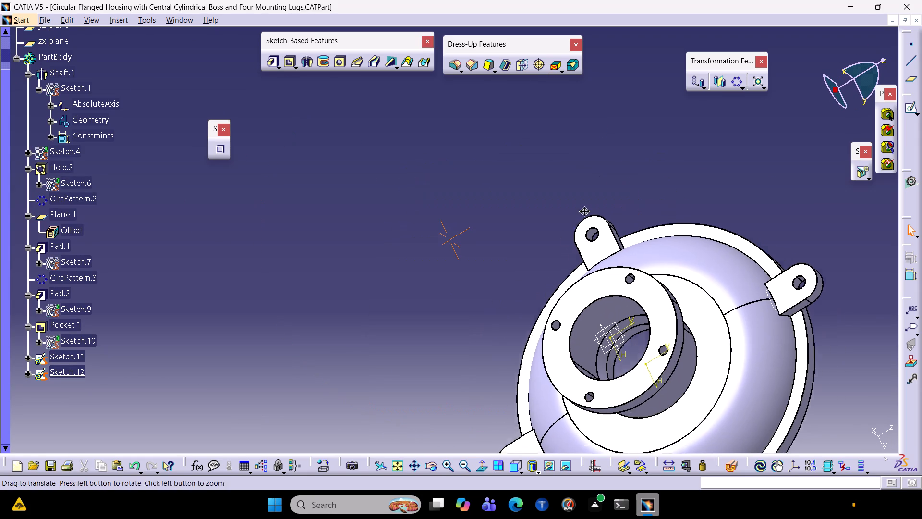
middle_click_drag(583, 210, 597, 194)
In the standard front view, measure the distance between the mounting holes of the upper and lower lugs.
left_click(512, 471)
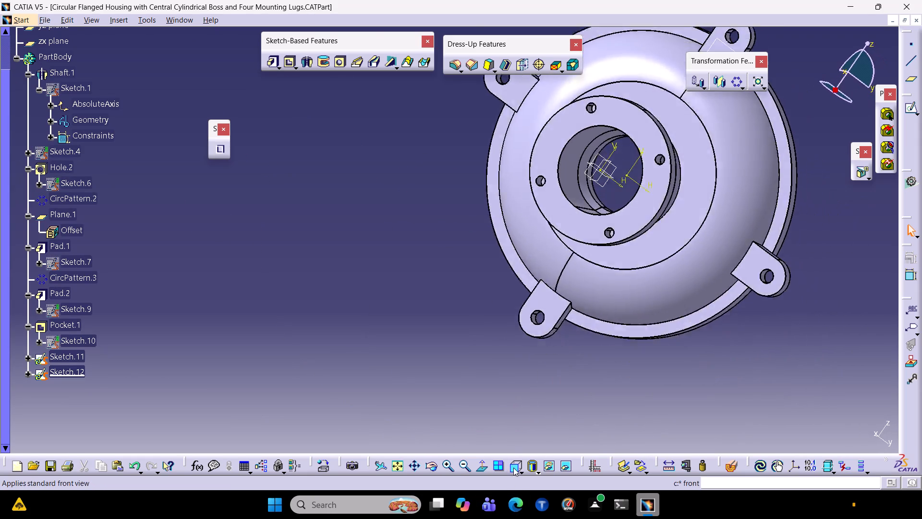
scroll(565, 359, "up", 1)
middle_click_drag(591, 289, 602, 425)
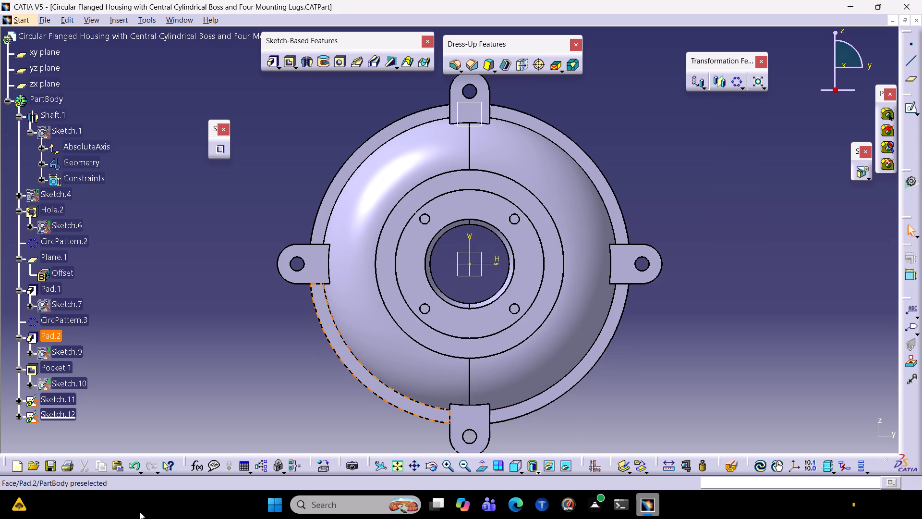
left_click(667, 466)
left_click(478, 434)
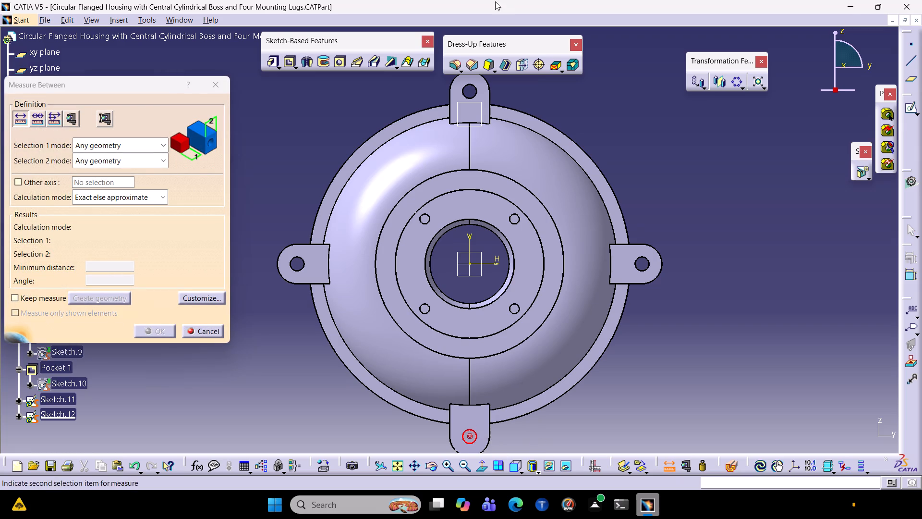
left_click(475, 91)
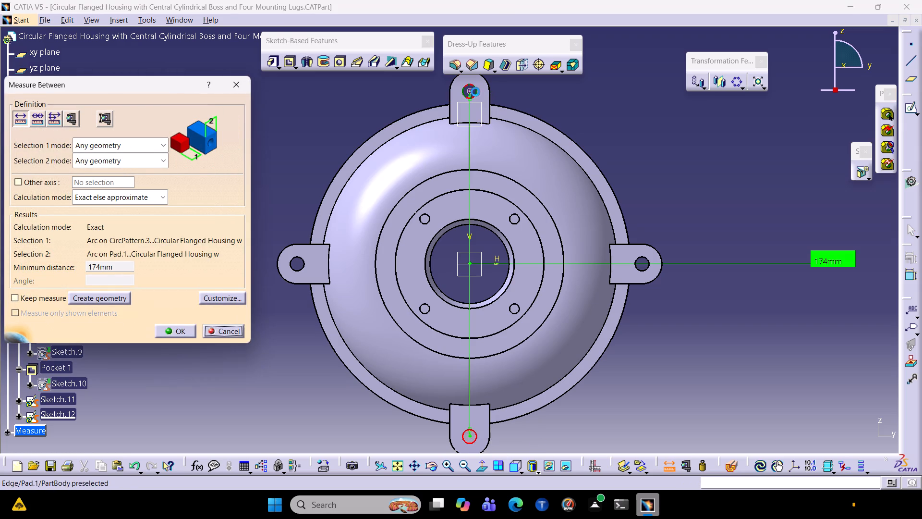
left_click(793, 359)
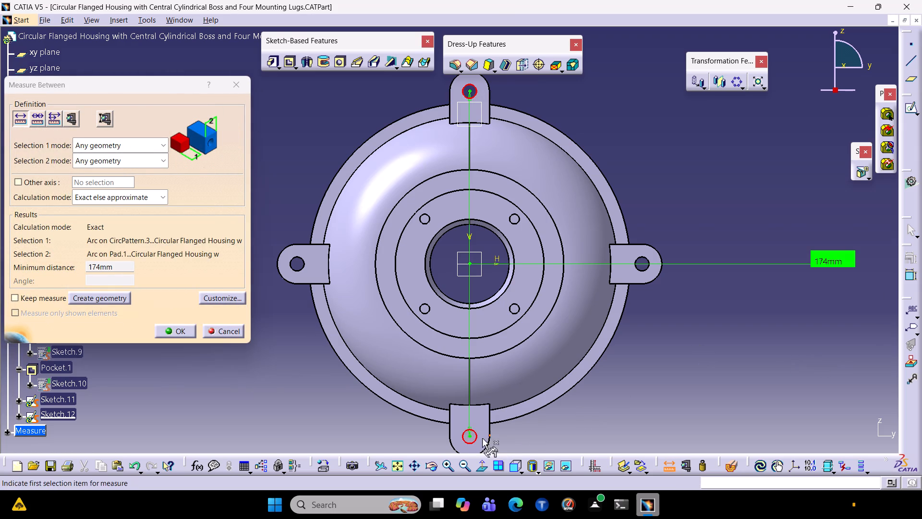
Measure the distance from the lower lug's rounded end edge to the opposite upper lug.
middle_click_drag(497, 434, 511, 376)
scroll(511, 376, "down", 1)
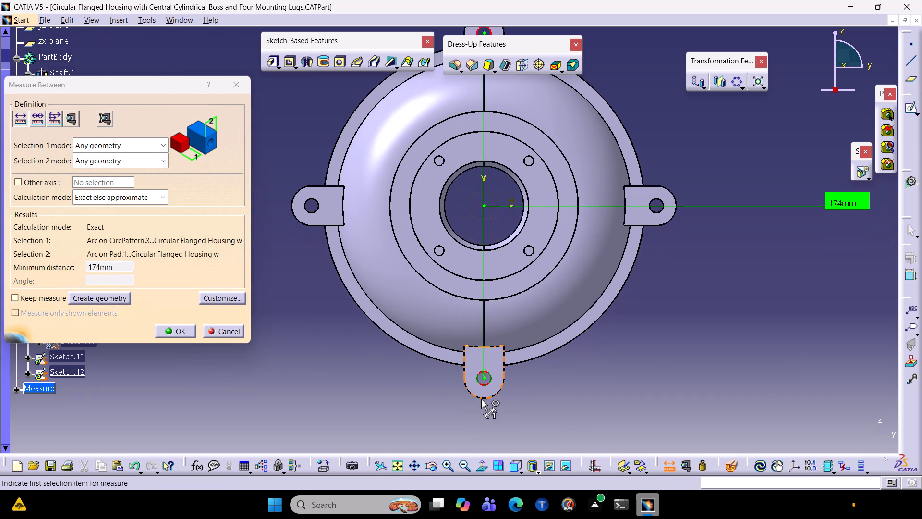
left_click(485, 397)
middle_click_drag(492, 294, 493, 409)
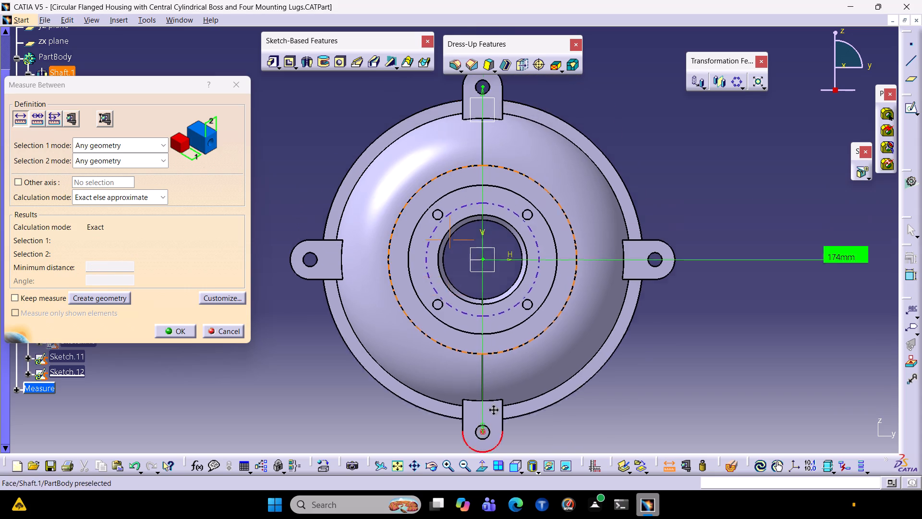
middle_click_drag(493, 409, 494, 417)
left_click(486, 137)
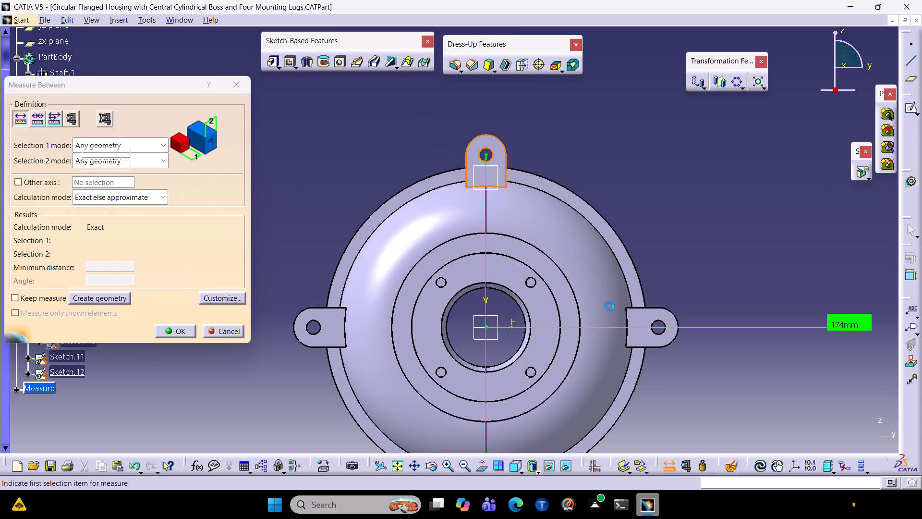
left_click(688, 175)
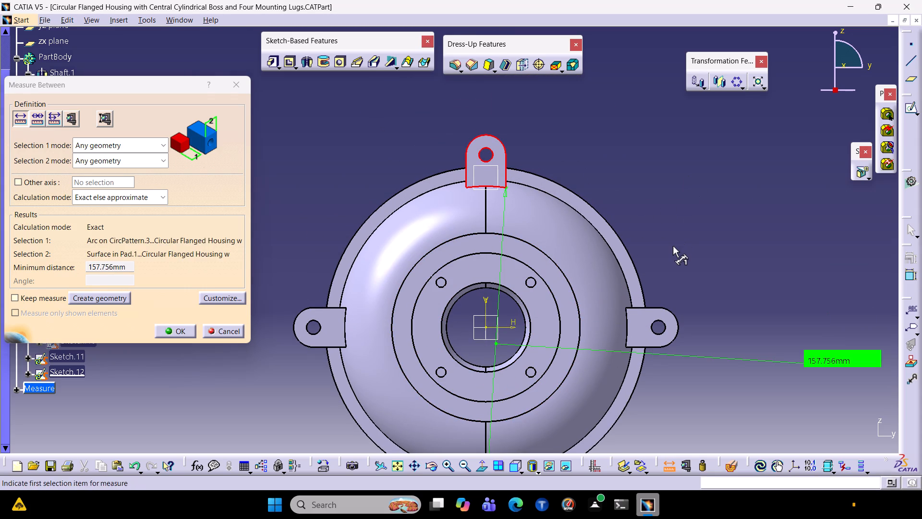
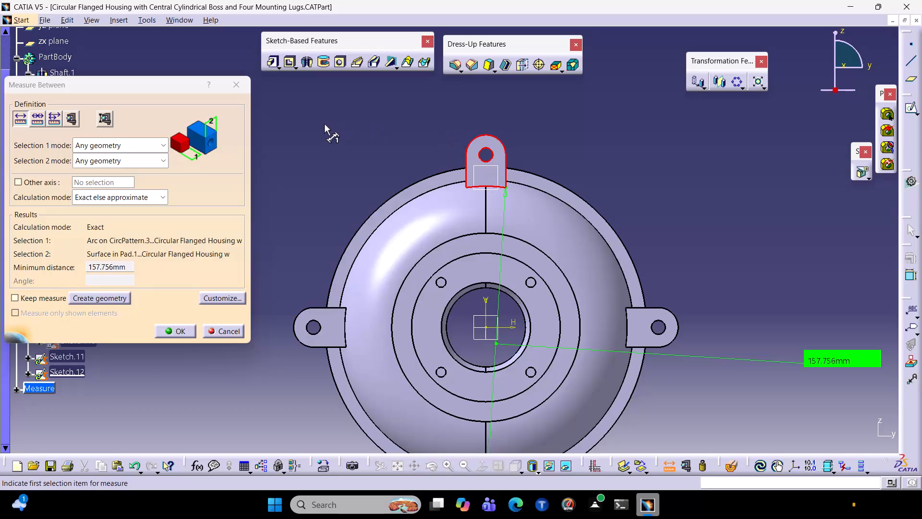
End the Measure Between inspection of the lugs without keeping the measurement.
left_click(228, 94)
left_click(236, 88)
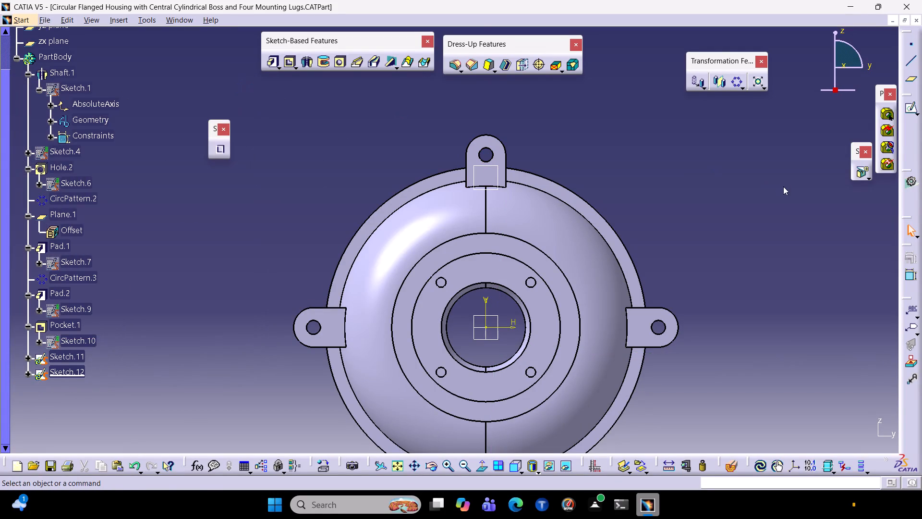
left_click(783, 186)
middle_click_drag(703, 268, 686, 151)
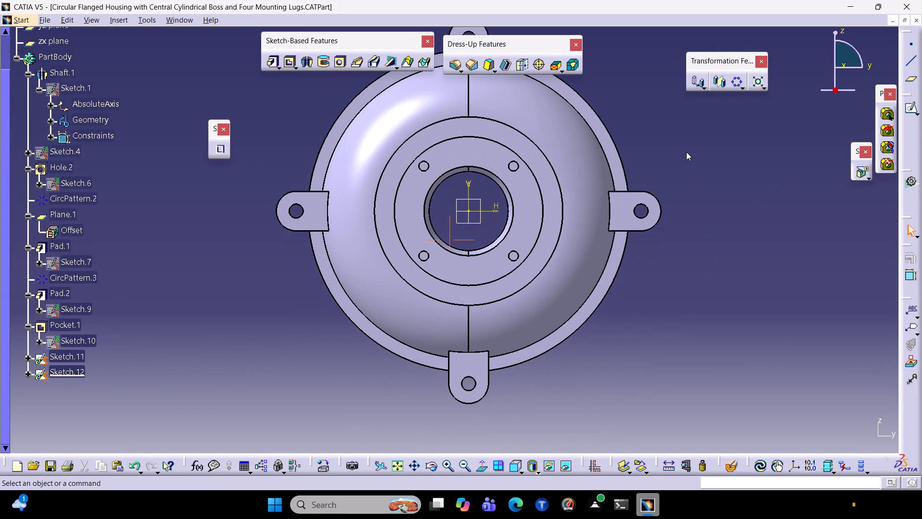
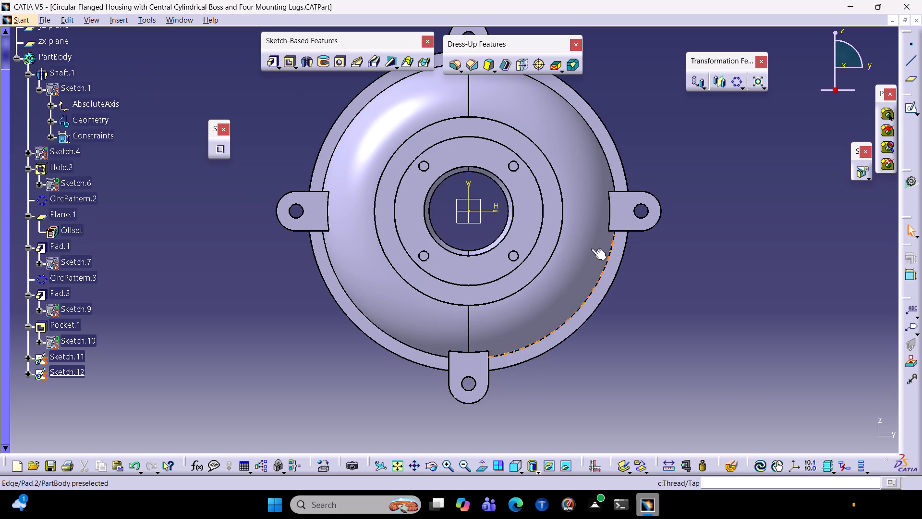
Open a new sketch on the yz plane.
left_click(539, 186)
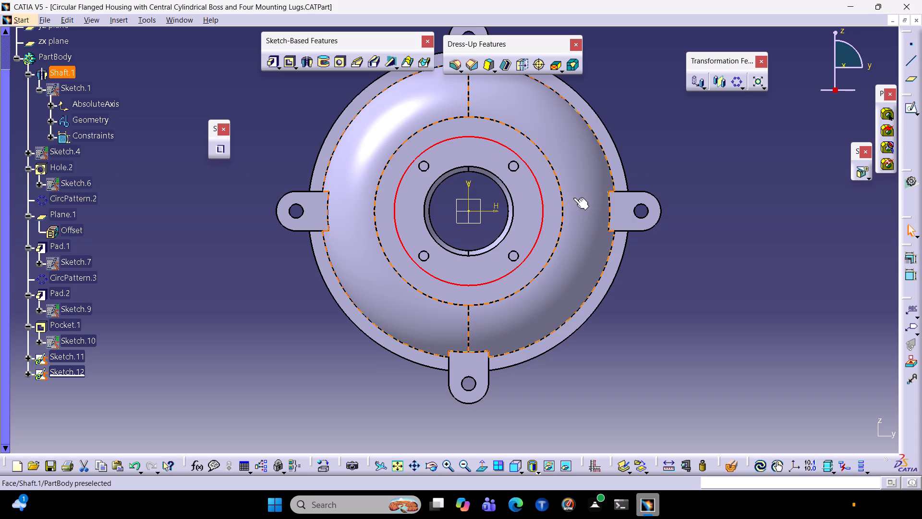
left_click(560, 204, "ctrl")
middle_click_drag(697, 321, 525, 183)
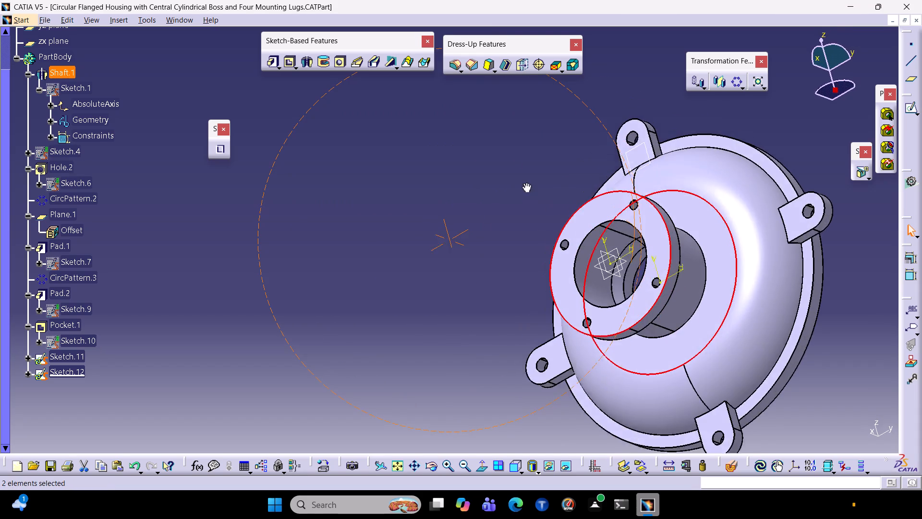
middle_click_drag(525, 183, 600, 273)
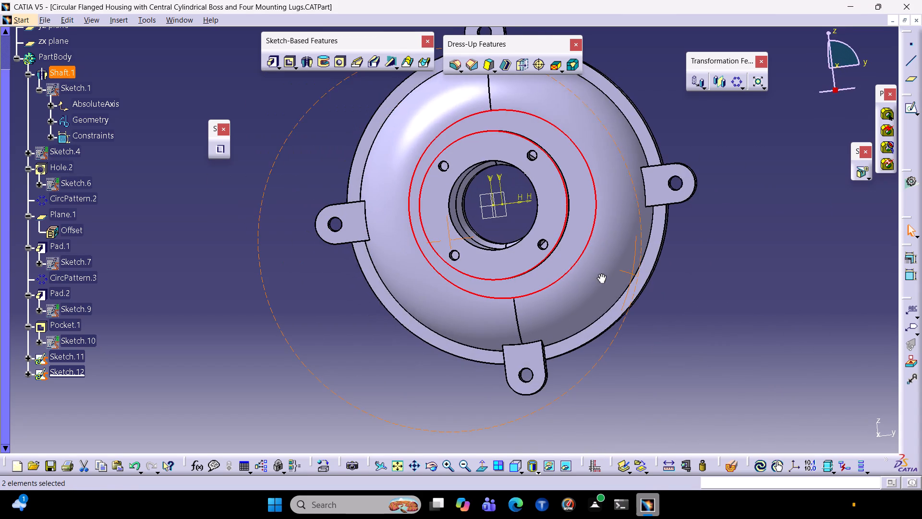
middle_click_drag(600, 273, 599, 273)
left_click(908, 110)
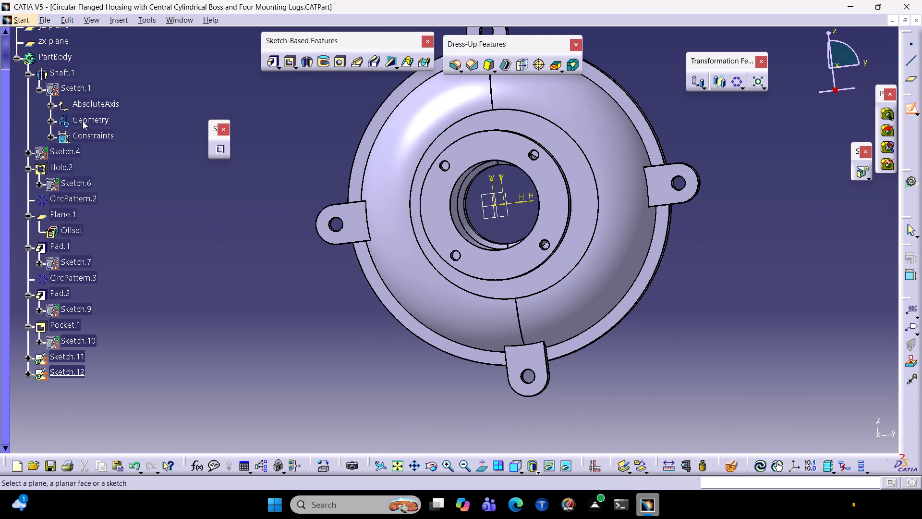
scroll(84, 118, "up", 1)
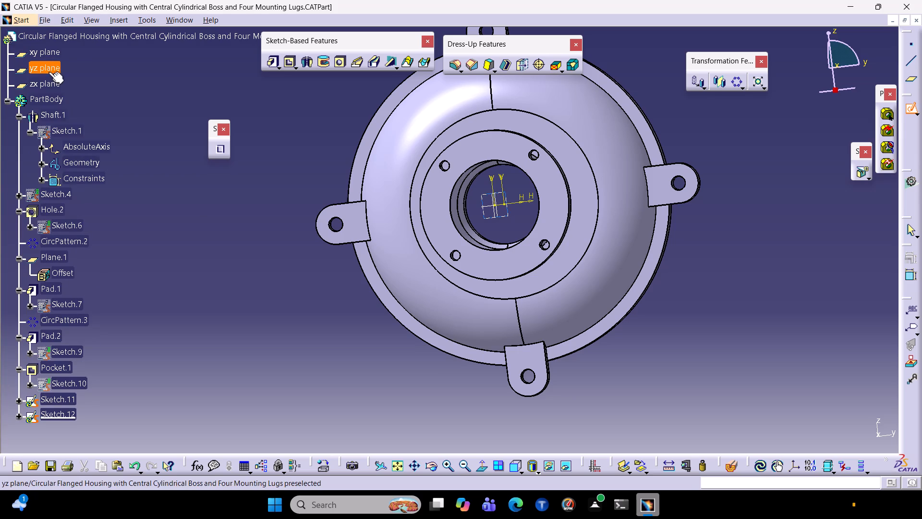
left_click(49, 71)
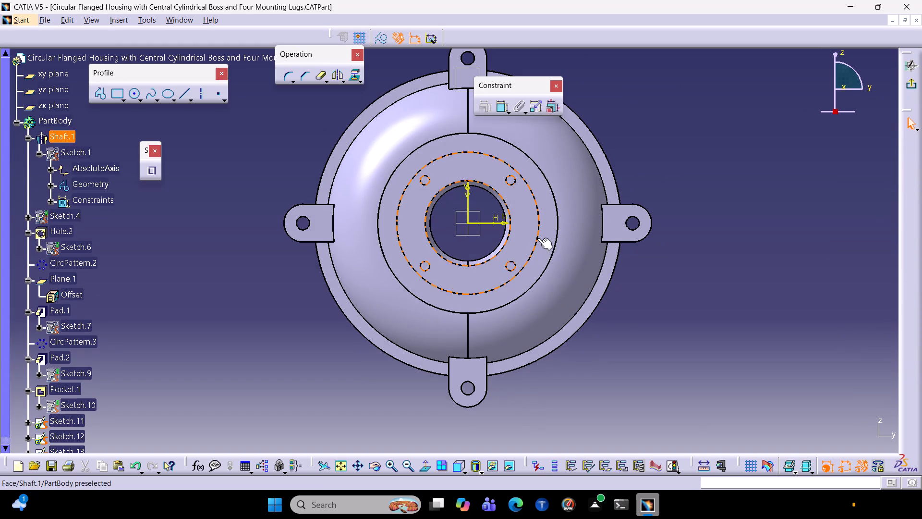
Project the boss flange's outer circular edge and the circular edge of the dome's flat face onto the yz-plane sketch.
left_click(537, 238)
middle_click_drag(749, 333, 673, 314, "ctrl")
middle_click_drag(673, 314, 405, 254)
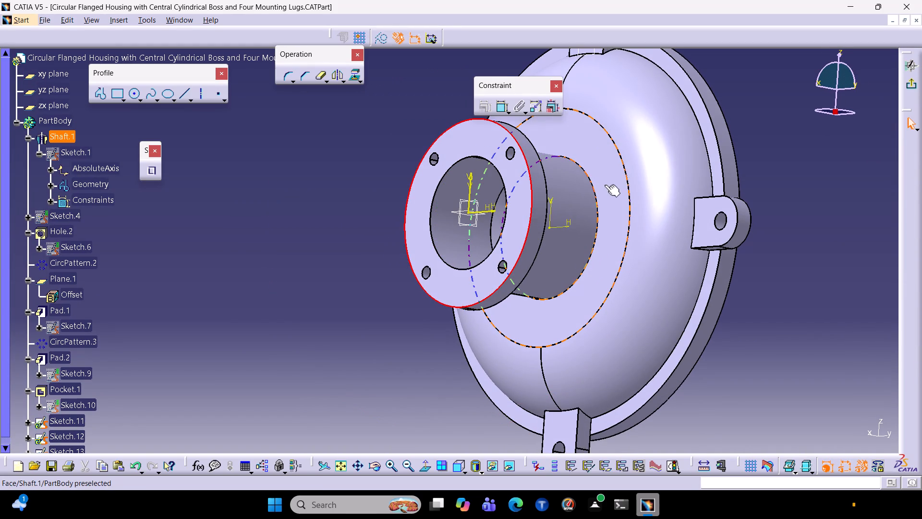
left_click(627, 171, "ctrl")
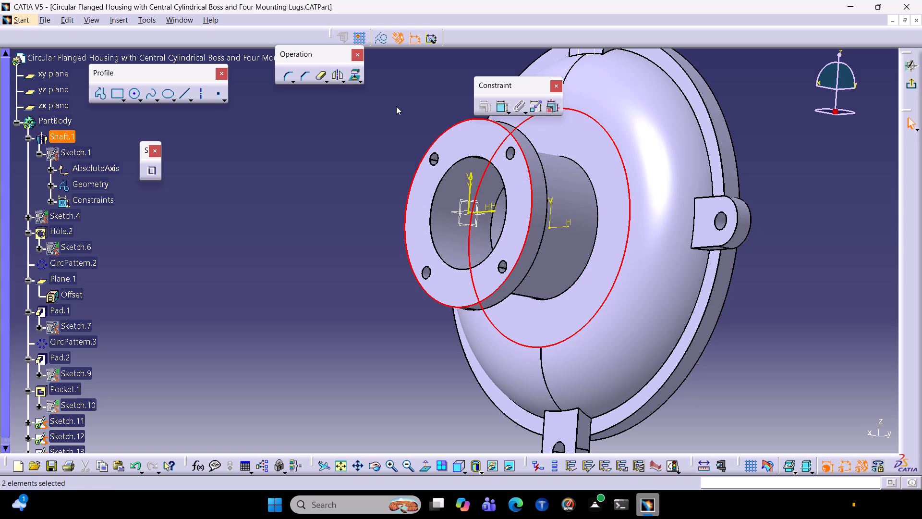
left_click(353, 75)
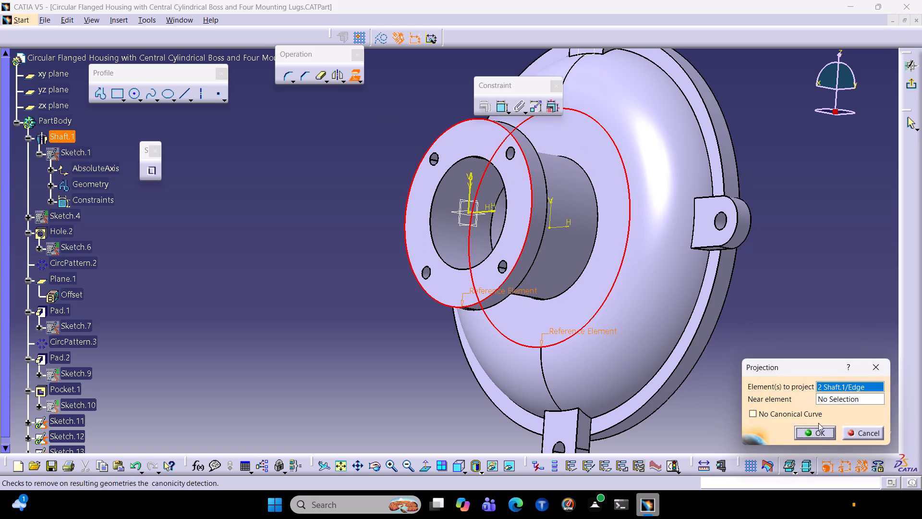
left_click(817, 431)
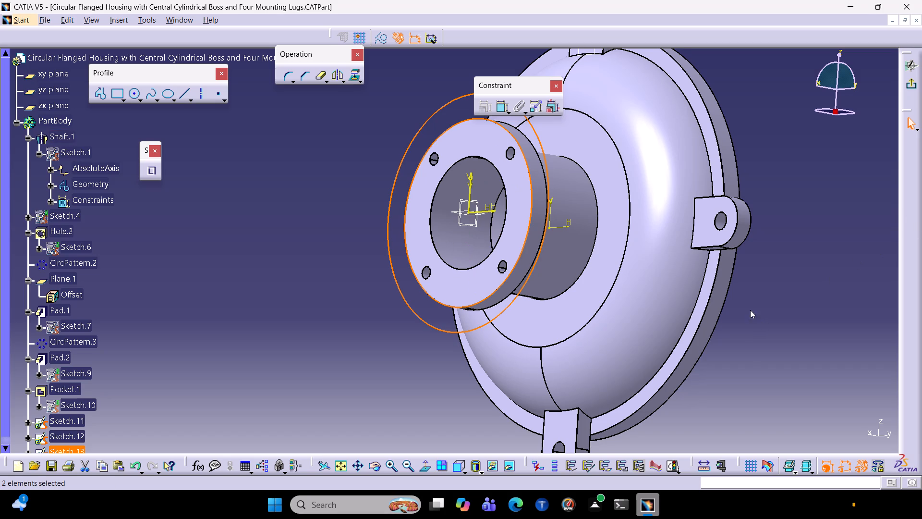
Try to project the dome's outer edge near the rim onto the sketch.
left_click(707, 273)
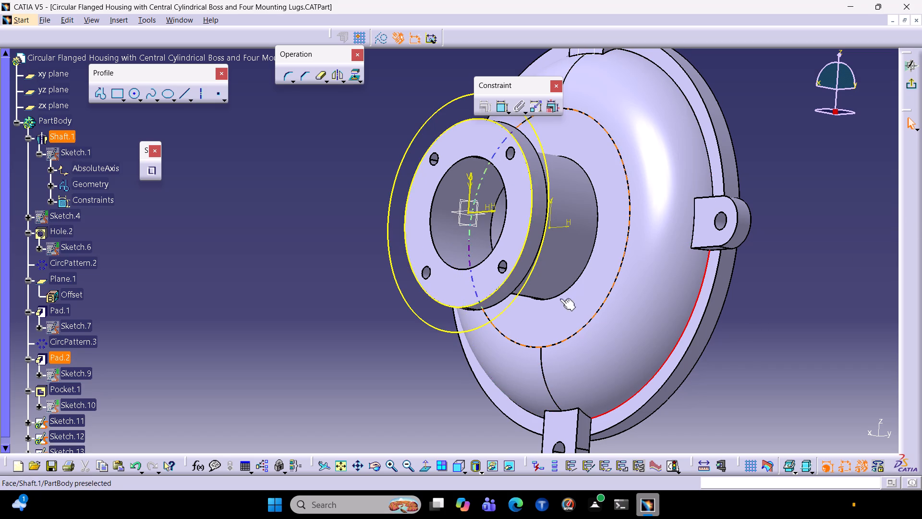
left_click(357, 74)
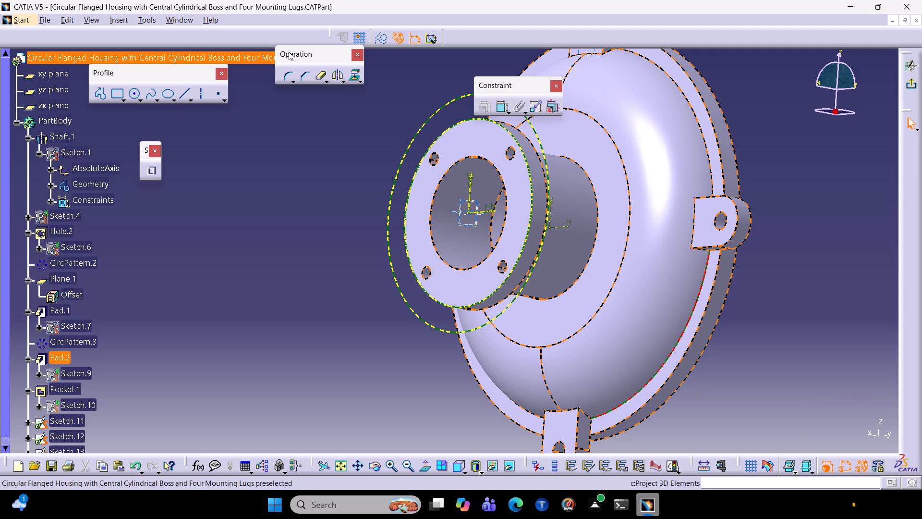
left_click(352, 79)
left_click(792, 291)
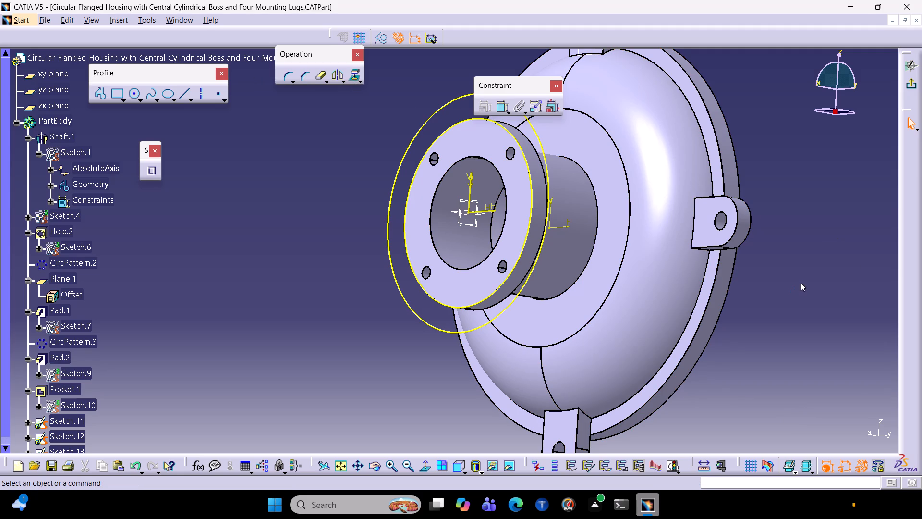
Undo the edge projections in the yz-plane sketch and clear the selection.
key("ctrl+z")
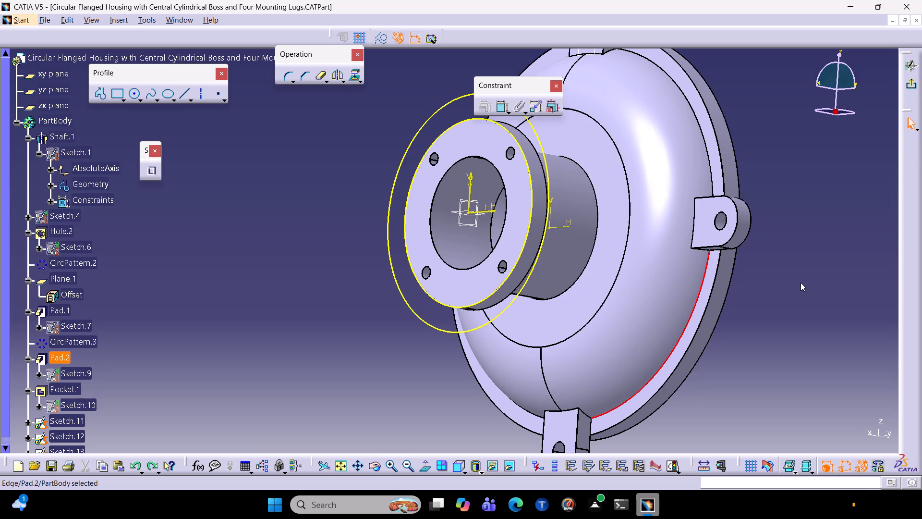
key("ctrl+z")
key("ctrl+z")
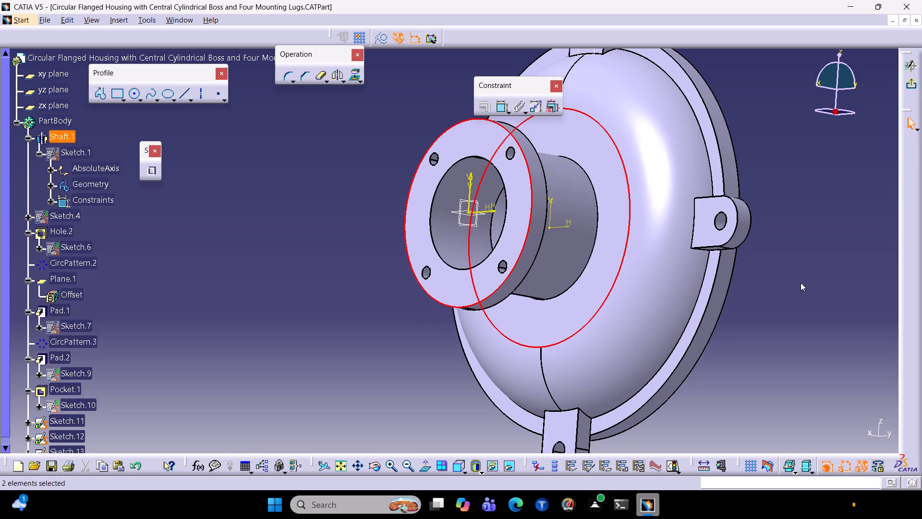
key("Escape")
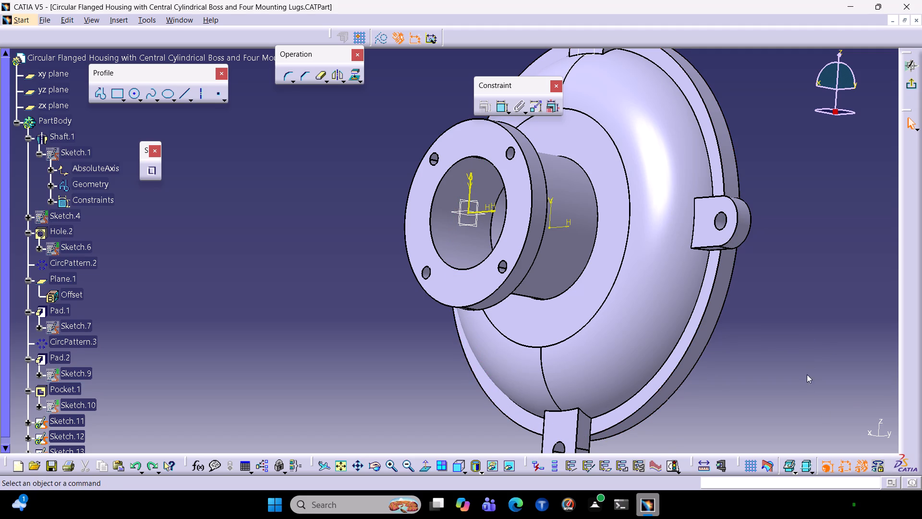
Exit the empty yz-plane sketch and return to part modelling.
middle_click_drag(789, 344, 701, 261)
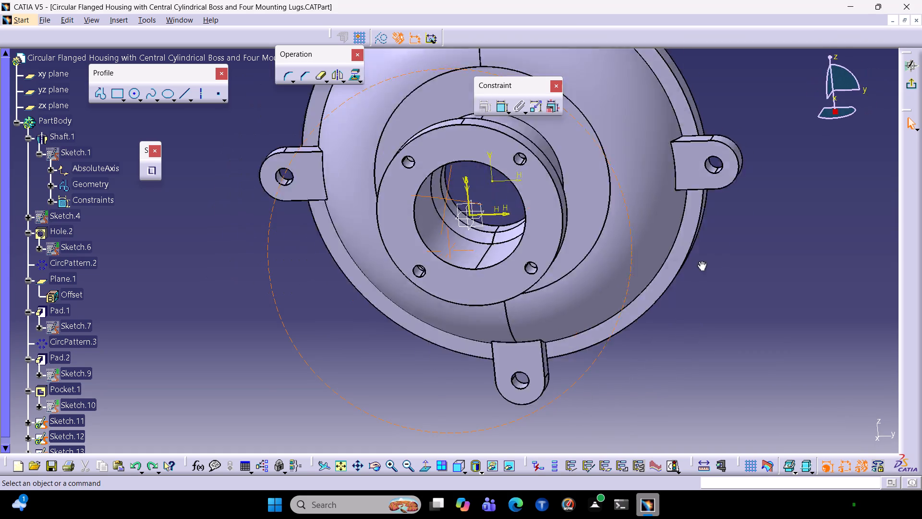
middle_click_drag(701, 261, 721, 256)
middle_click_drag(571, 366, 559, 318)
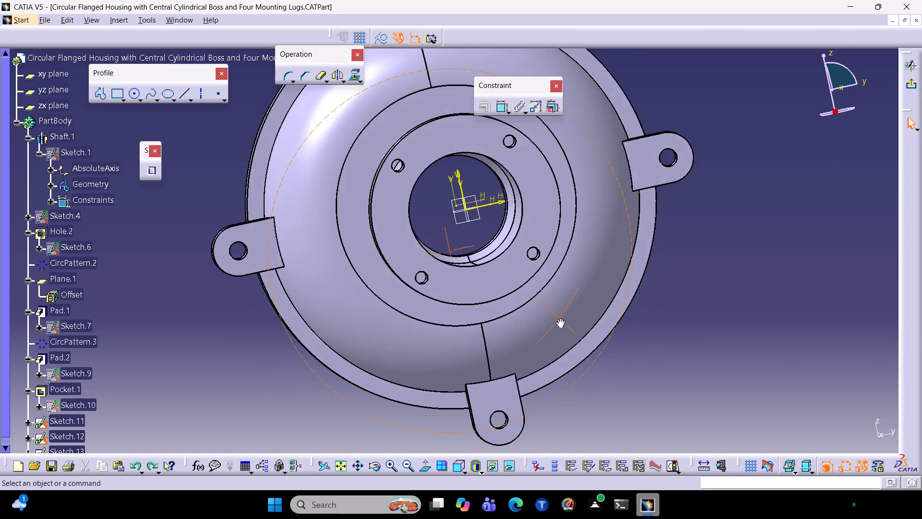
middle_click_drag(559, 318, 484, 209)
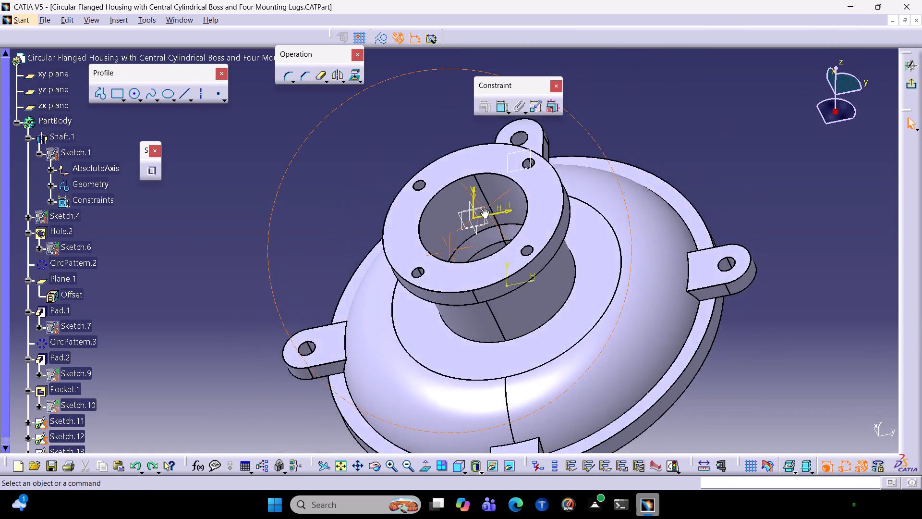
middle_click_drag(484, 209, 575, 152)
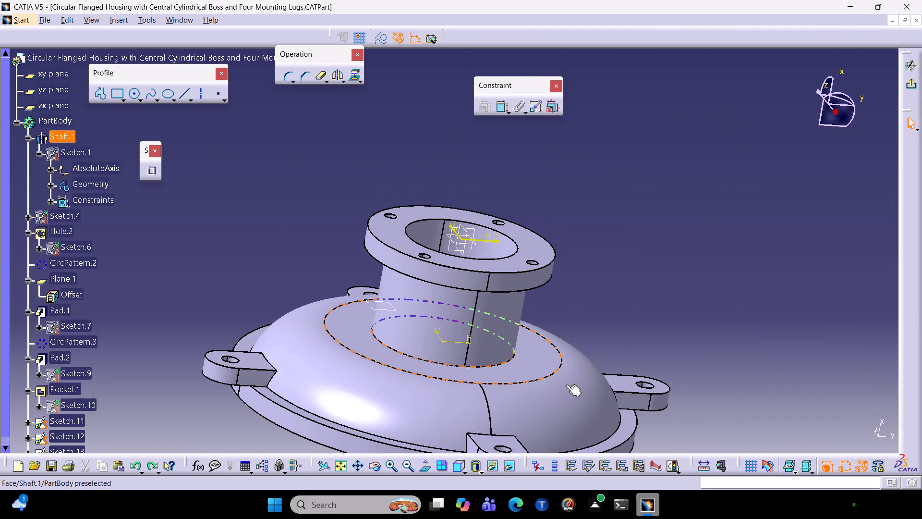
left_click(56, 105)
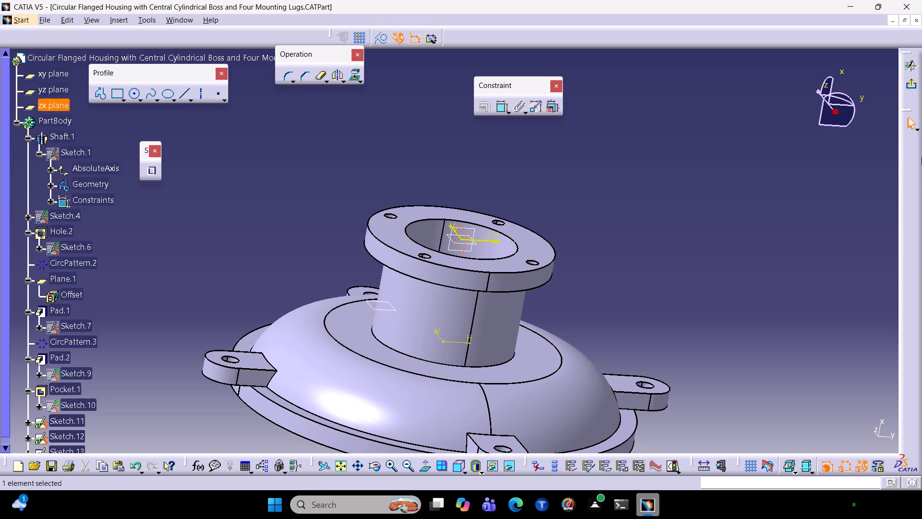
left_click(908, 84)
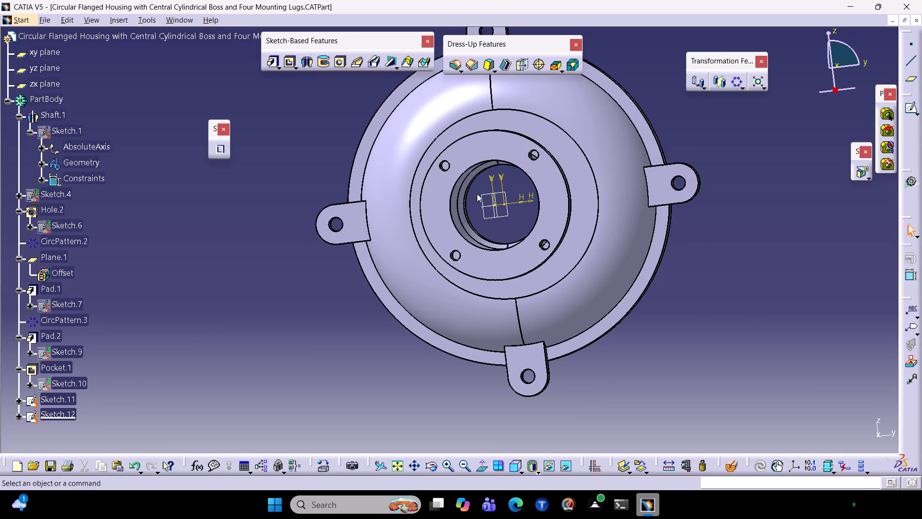
Open a new sketch on the zx plane, with the housing in side view.
left_click(519, 470)
left_click(527, 428)
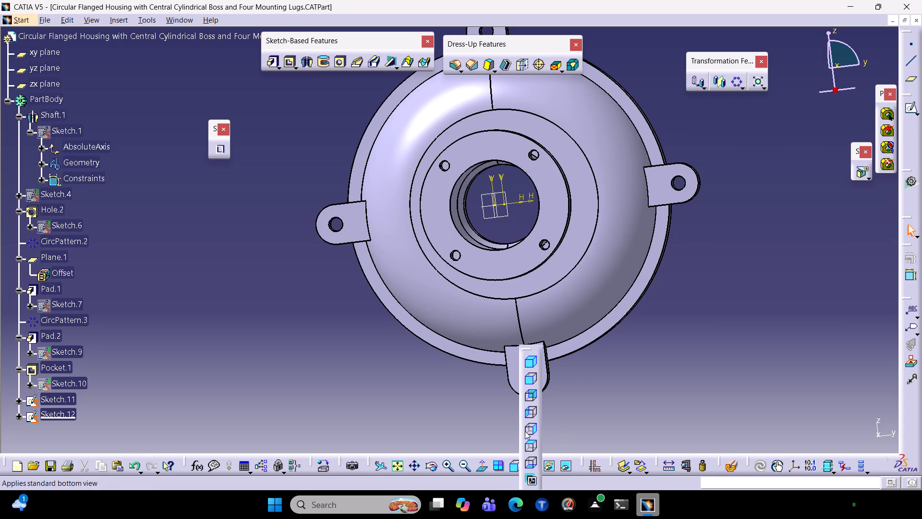
middle_click_drag(629, 284, 415, 325)
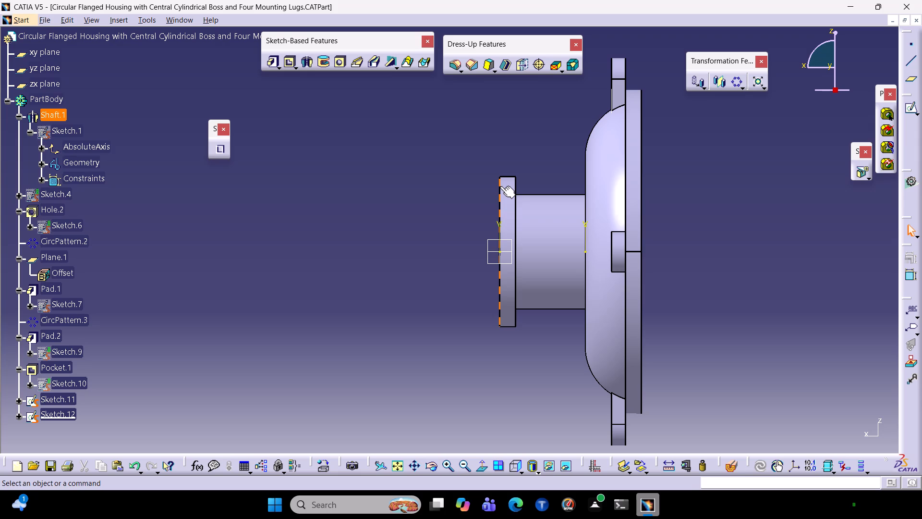
left_click(514, 213)
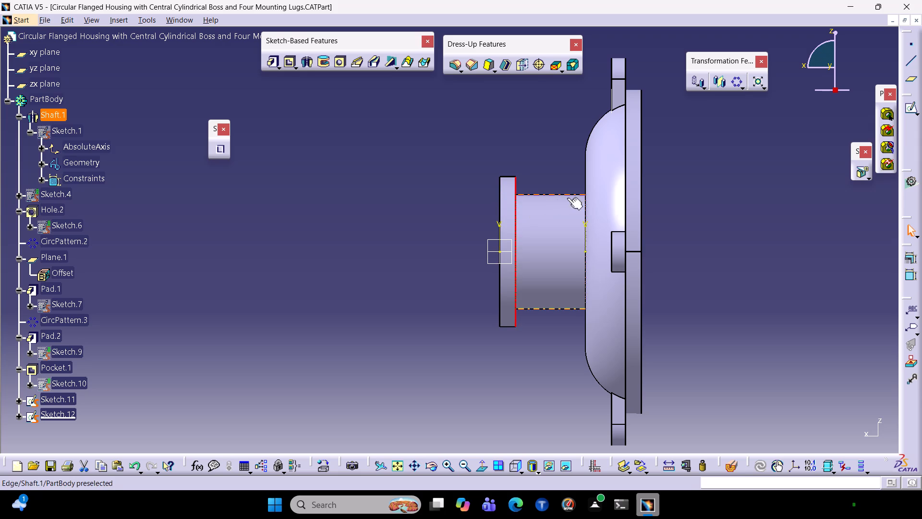
left_click(587, 171, "ctrl")
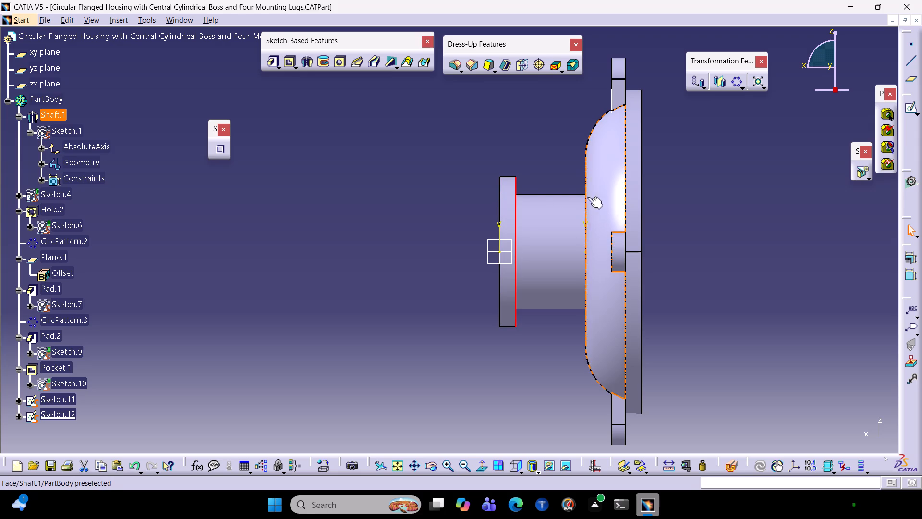
left_click(529, 360)
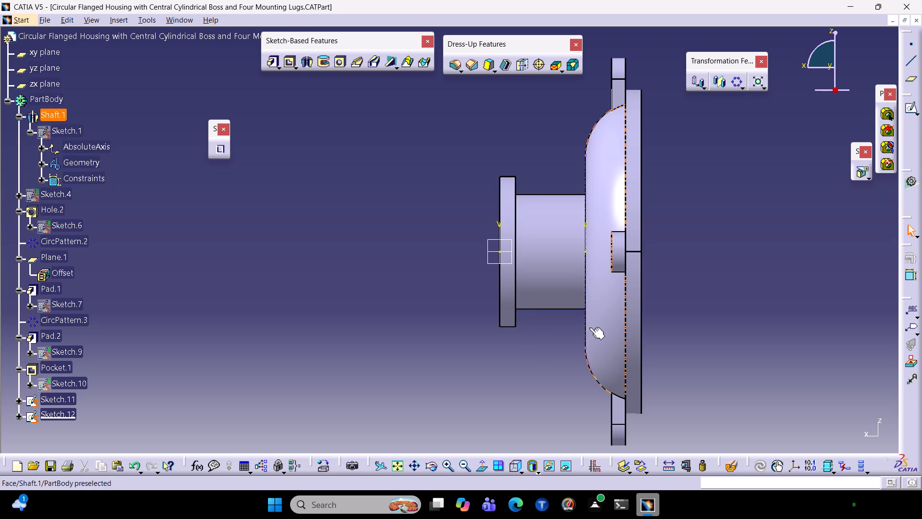
left_click(583, 330)
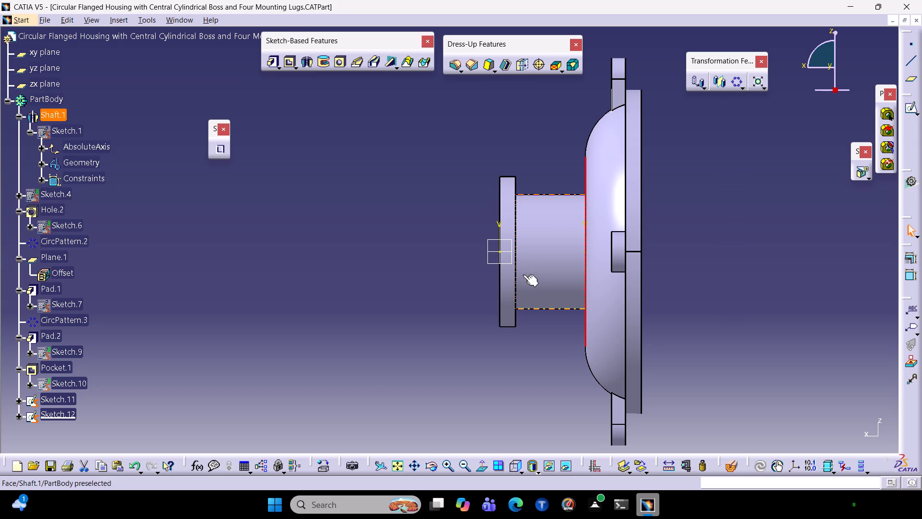
left_click(515, 278, "ctrl")
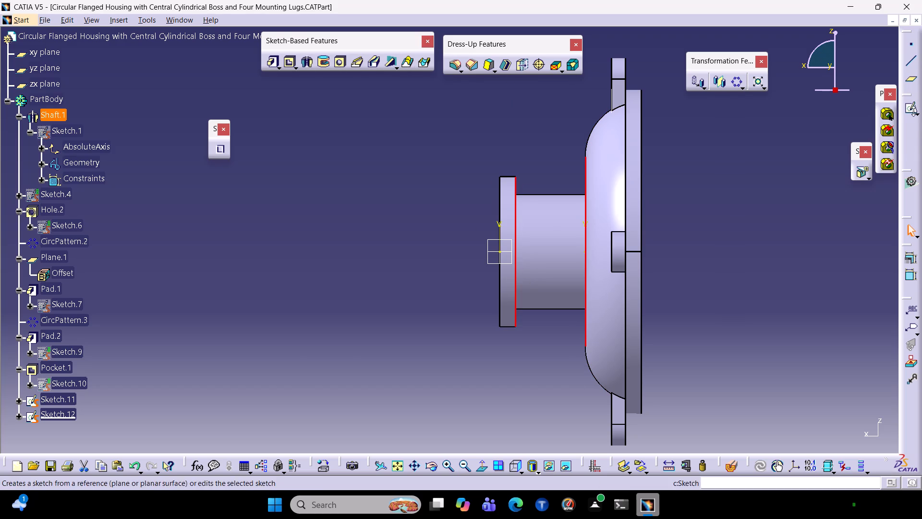
left_click(170, 225)
left_click(49, 84)
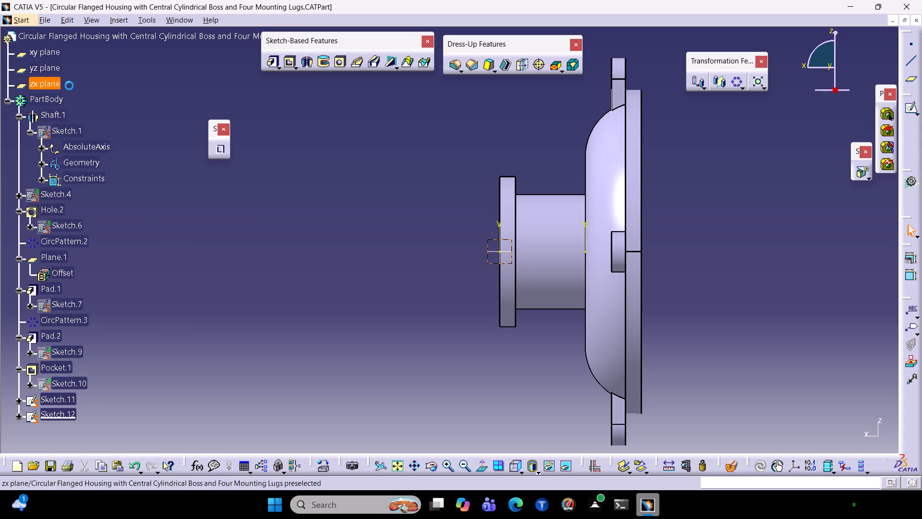
left_click(910, 106)
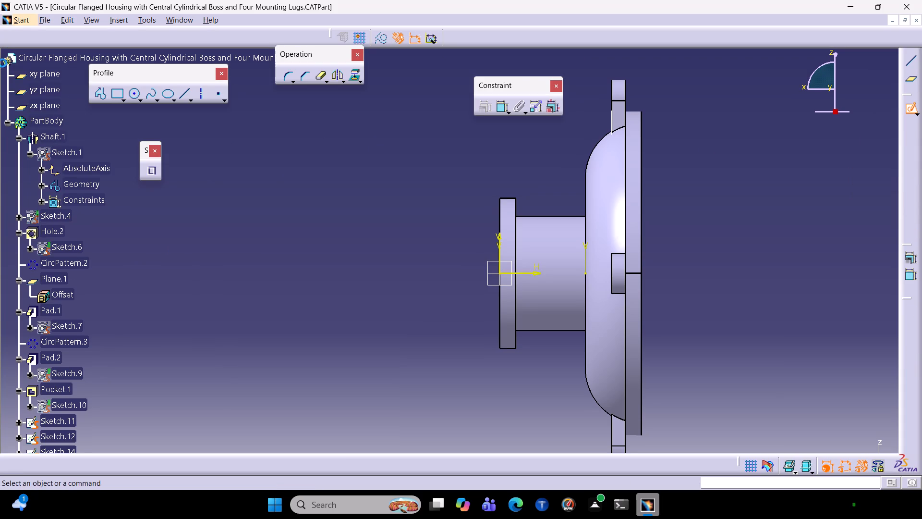
Project the boss flange's inner edge and the dome's front edge onto the sketch.
left_click(511, 197)
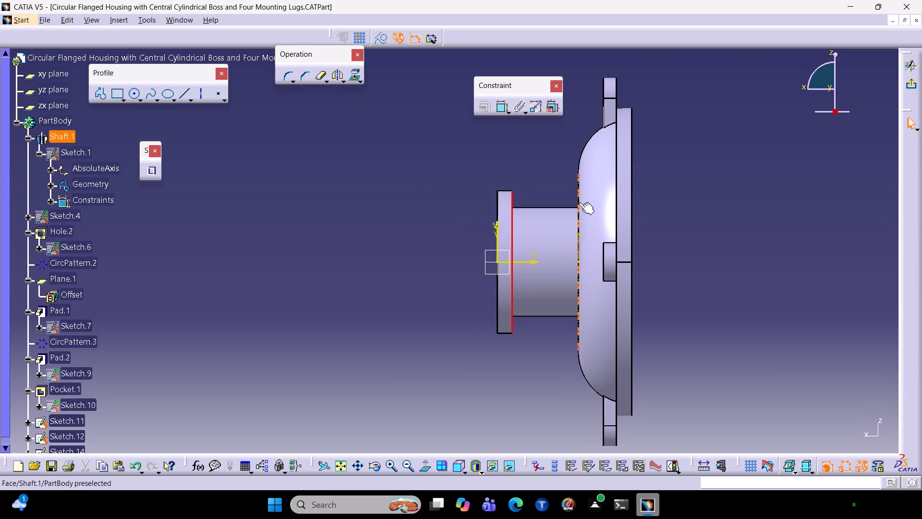
left_click(579, 202, "ctrl")
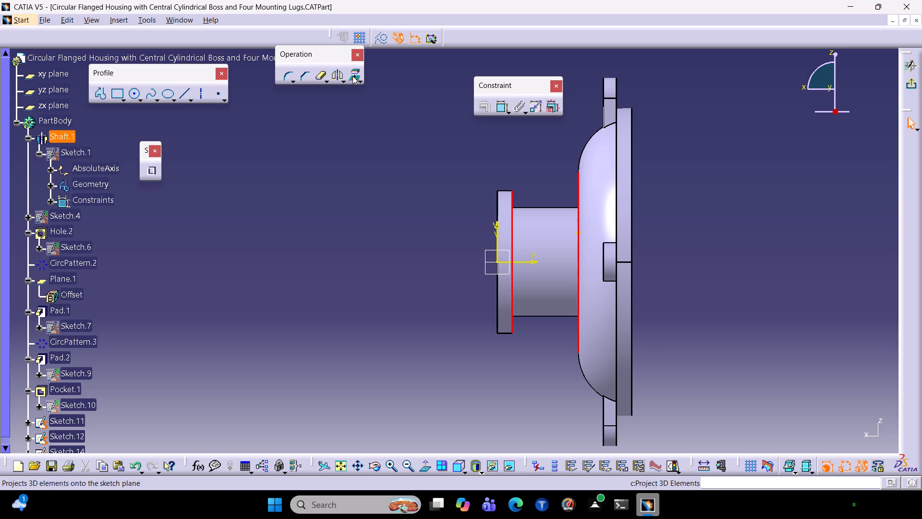
left_click(353, 75)
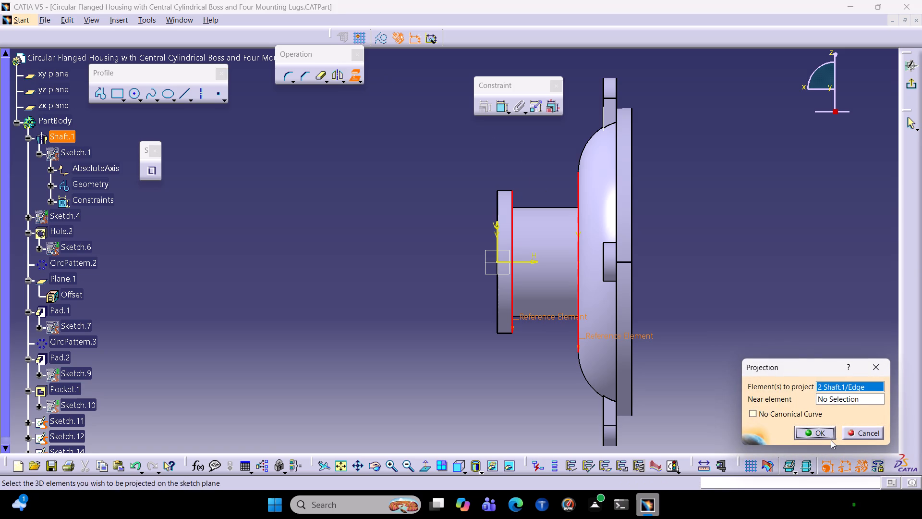
left_click(831, 440)
left_click(468, 340)
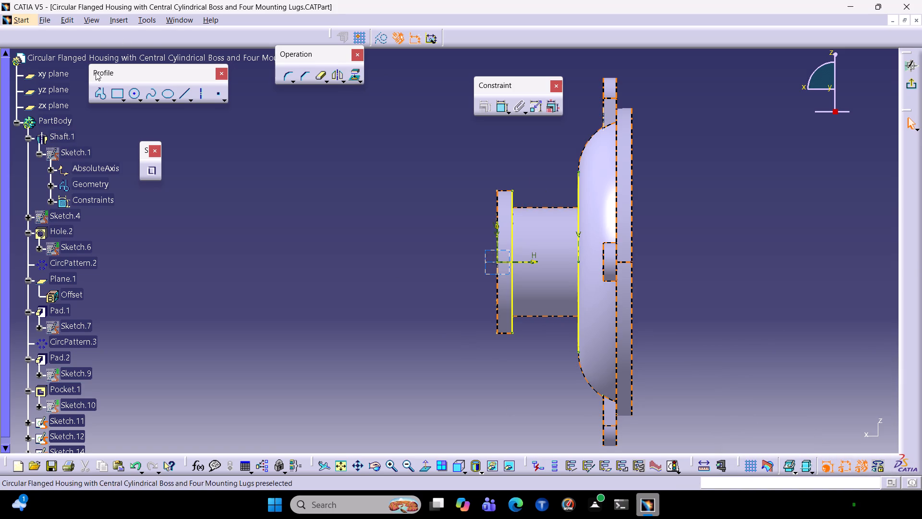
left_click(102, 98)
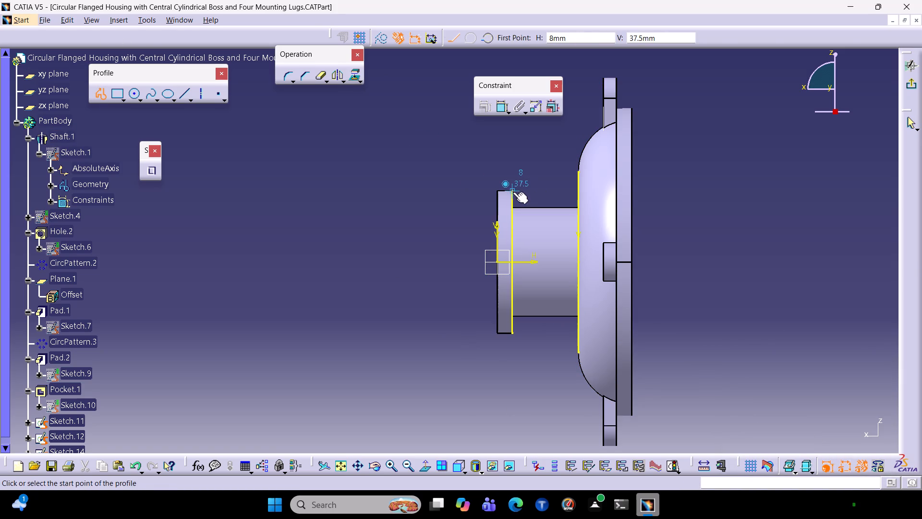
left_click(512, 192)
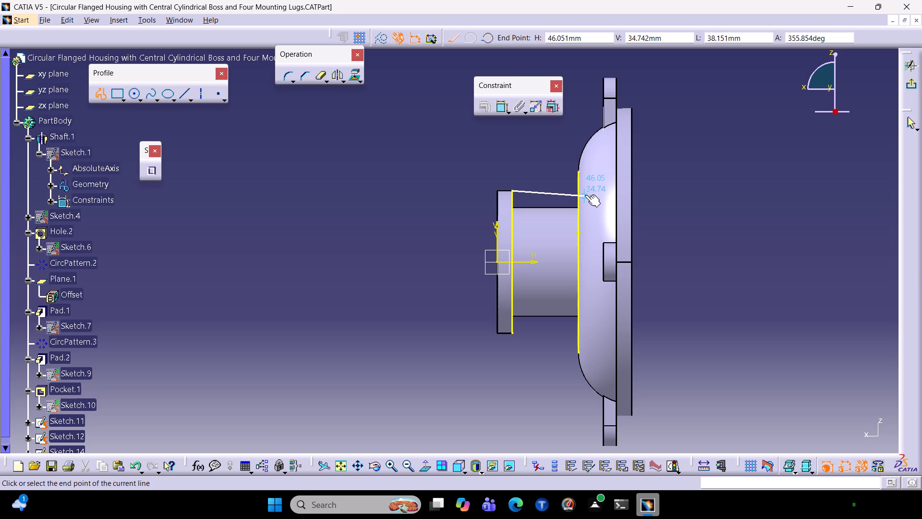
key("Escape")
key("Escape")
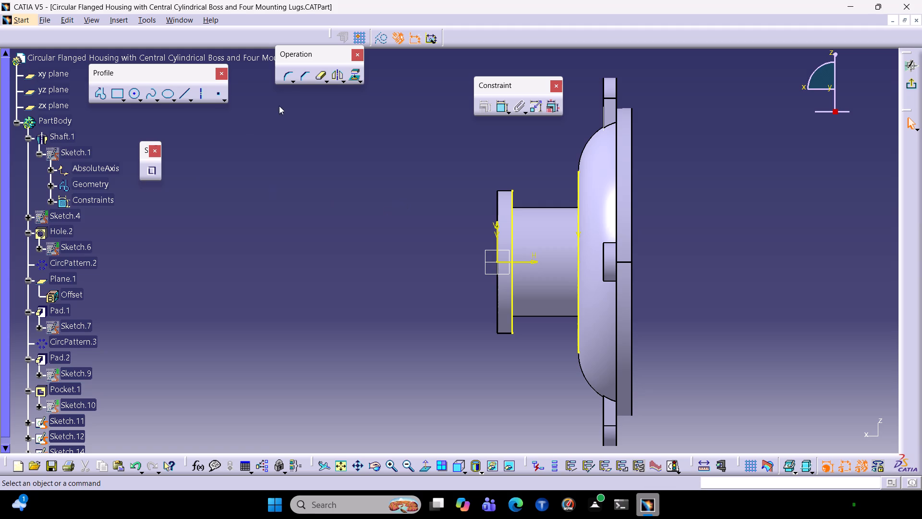
Draw a 16 mm horizontal line from the lower end of the projected dome edge toward the boss flange.
left_click(99, 99)
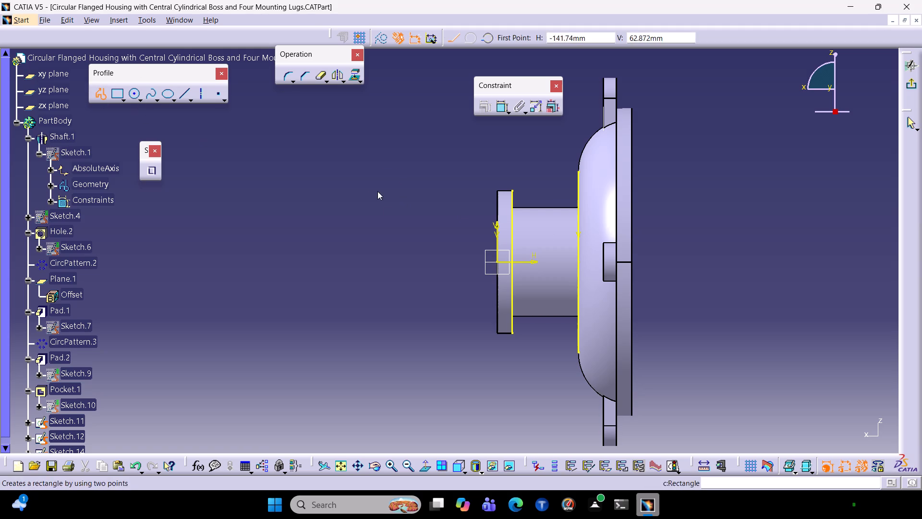
left_click(576, 351)
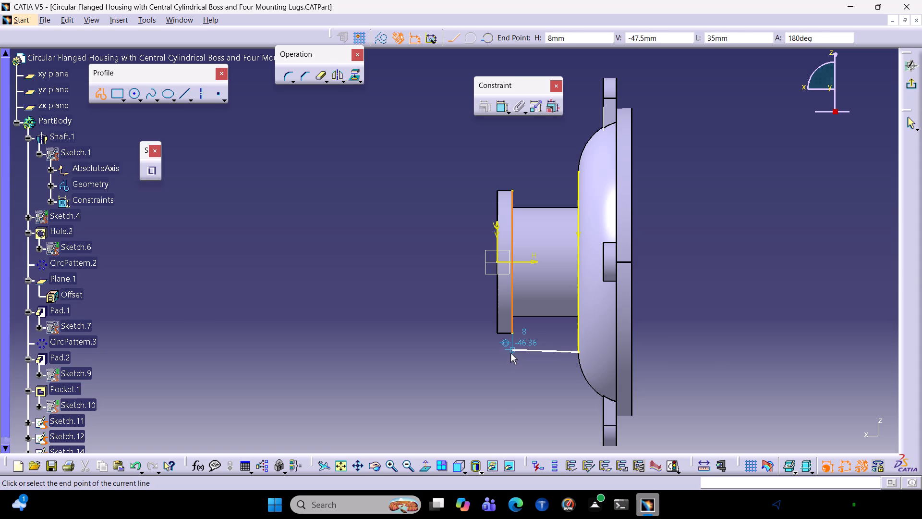
key("Tab")
key("Tab")
key("Tab")
key("Tab")
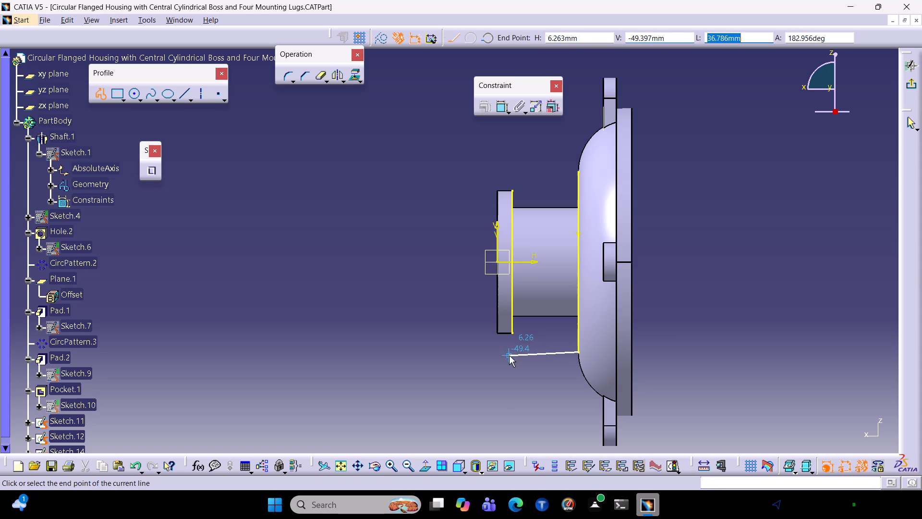
type("16")
key("Return")
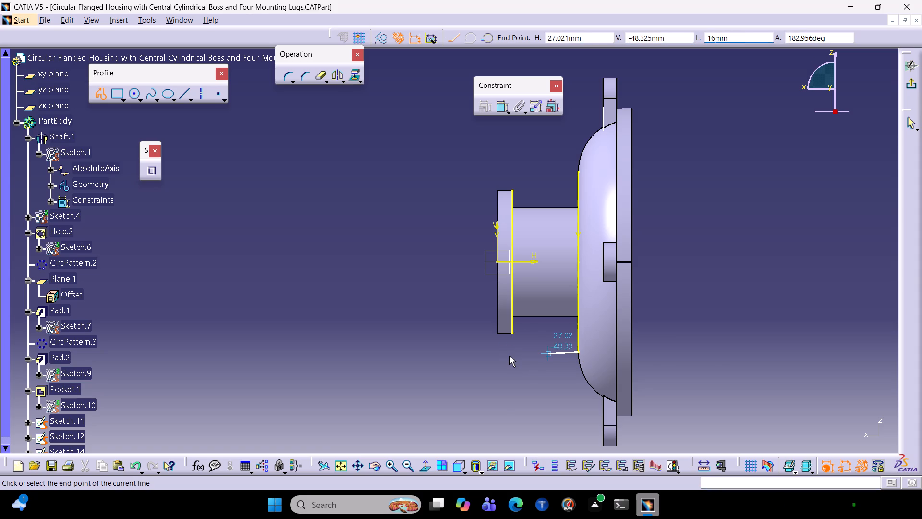
left_click(546, 353)
key("Escape")
key("Escape")
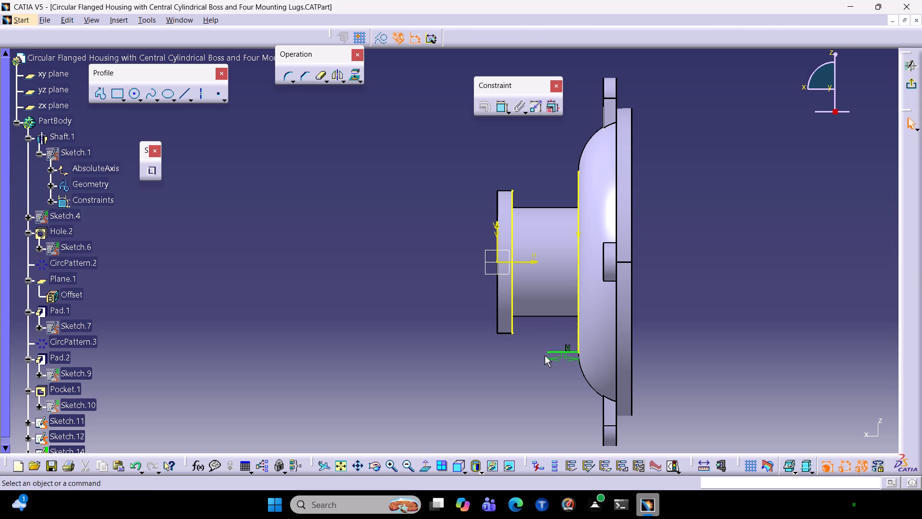
Draw a vertical line from the free end of the 16 mm line up past the boss's lower edge.
left_click(98, 92)
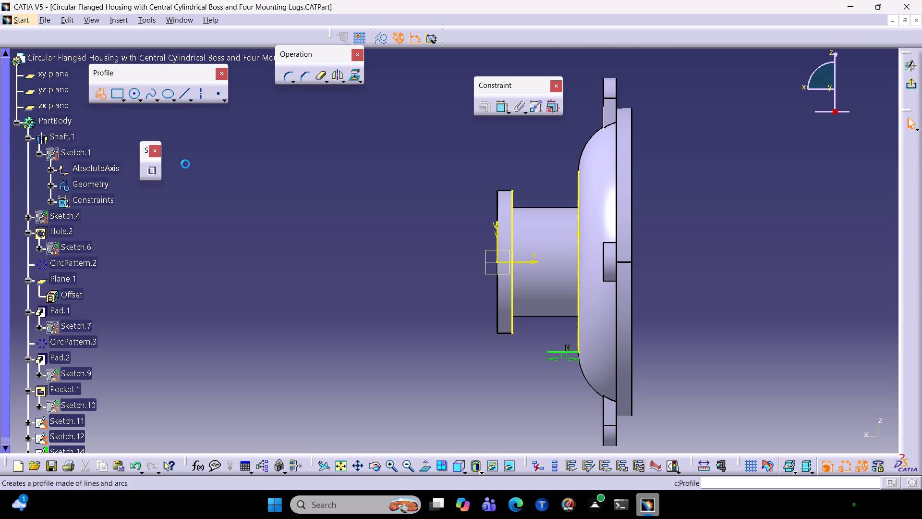
left_click(547, 355)
left_click(549, 295)
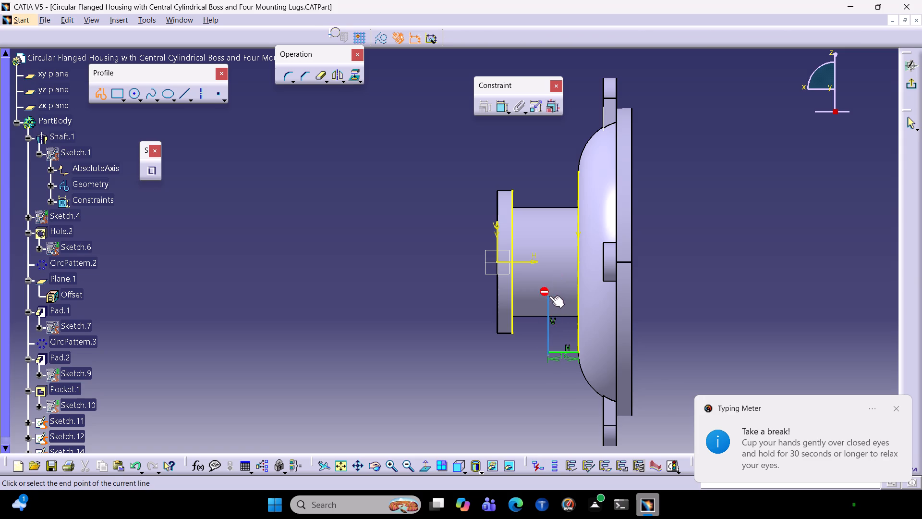
key("Escape")
key("Escape")
Draw a diagonal line about 24 mm long from the dome edge's lower end to the vertical line at the boss's lower edge.
left_click(102, 98)
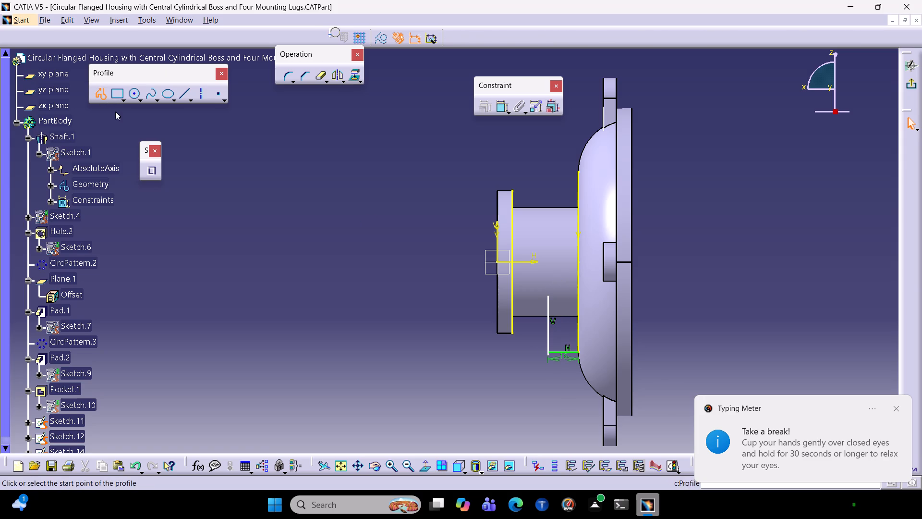
left_click(579, 351)
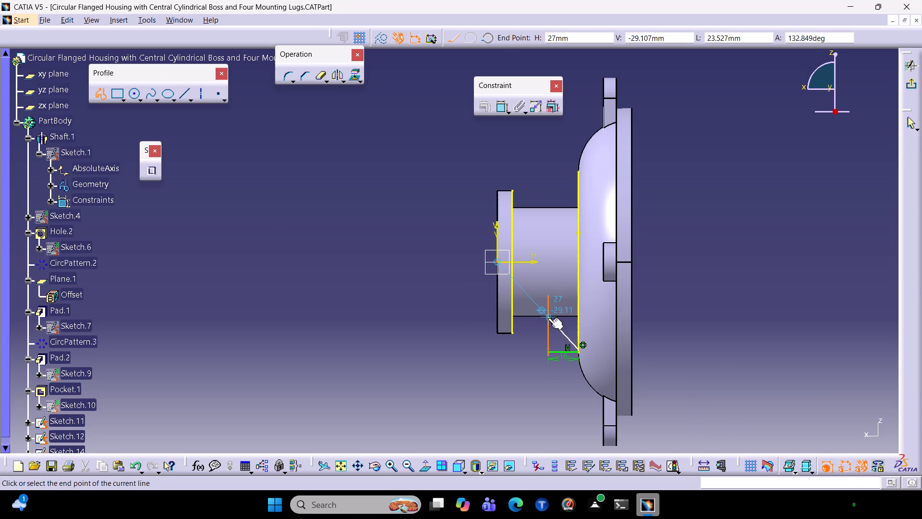
left_click(548, 314)
key("Escape")
key("Escape")
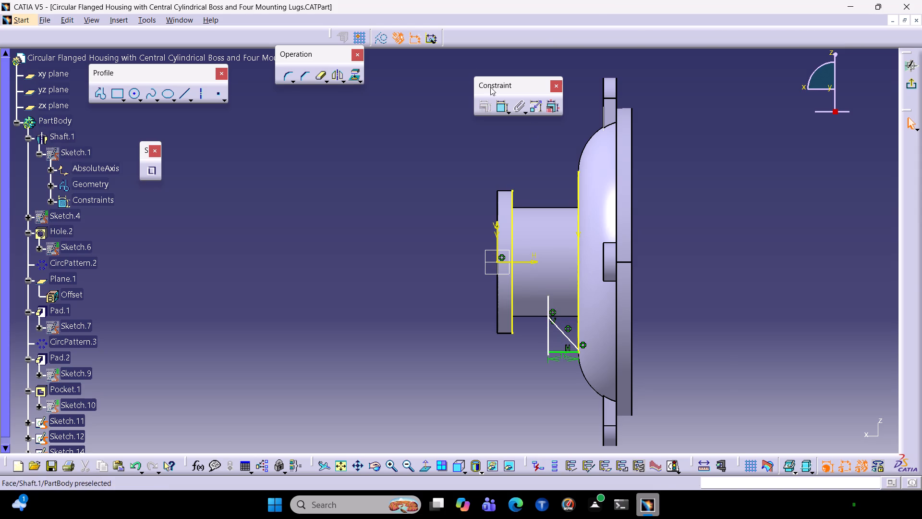
Quick Trim the vertical line's overhangs above the diagonal line and below the horizontal line.
left_click(324, 79)
double_click(320, 79)
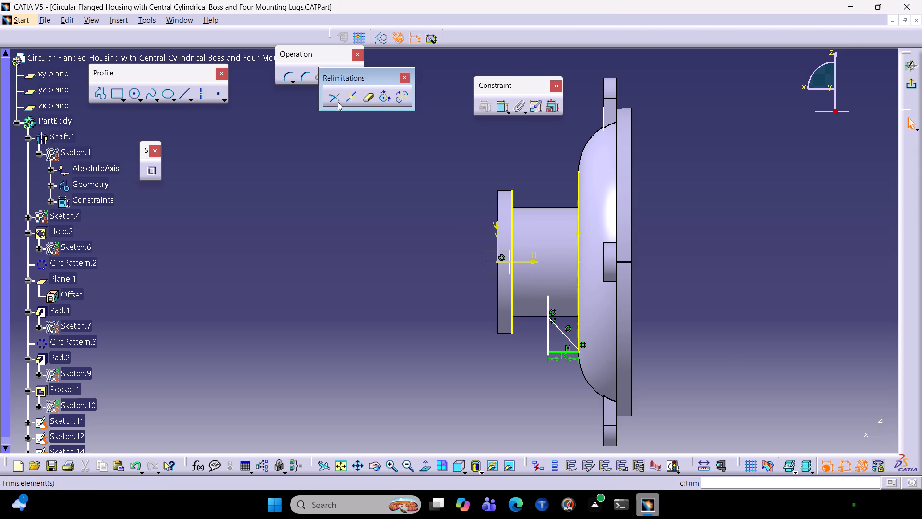
left_click(373, 102)
left_click(368, 103)
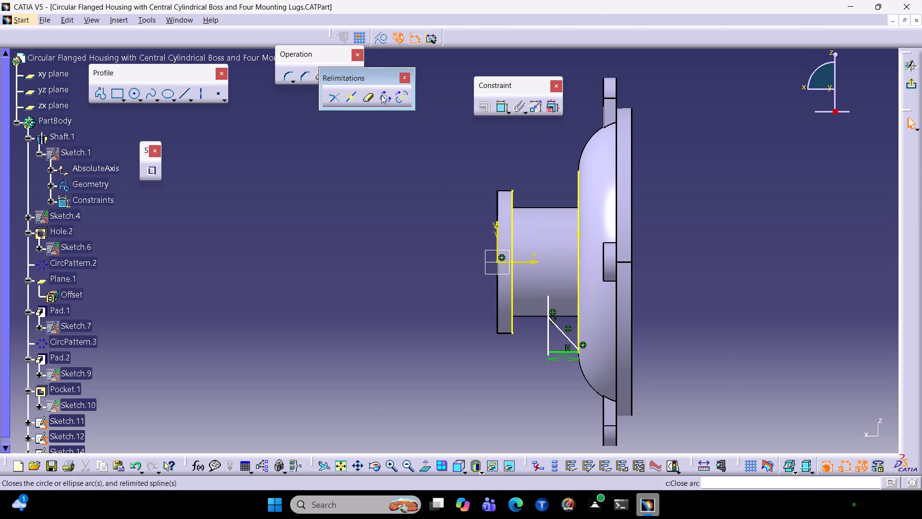
double_click(371, 98)
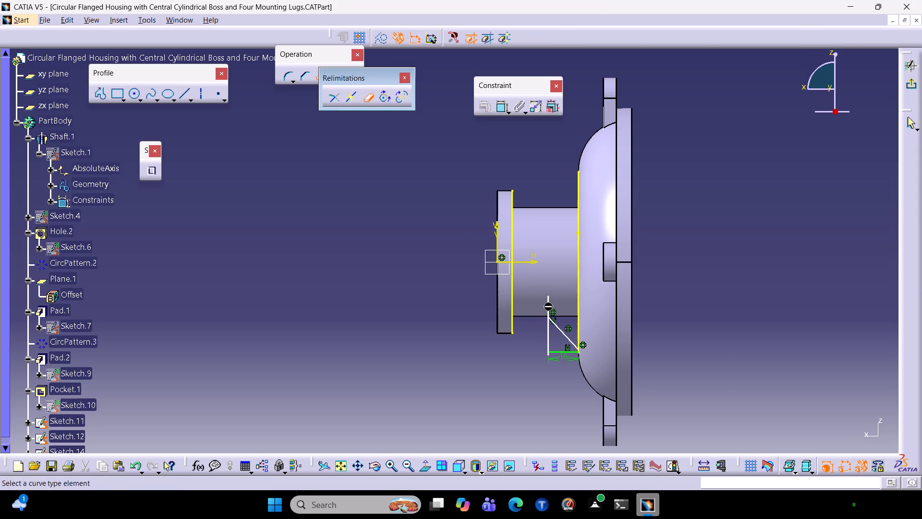
left_click(548, 304)
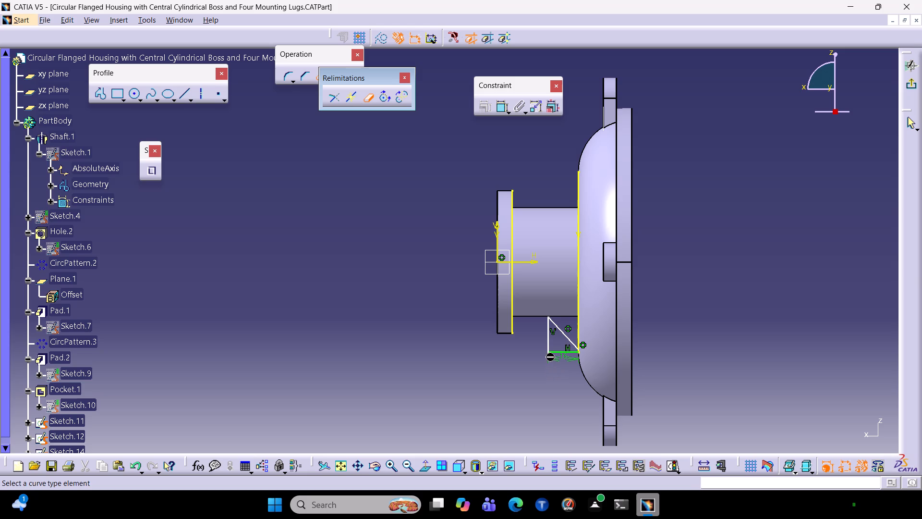
left_click(549, 355)
left_click(548, 353)
middle_click_drag(528, 368, 560, 318, "ctrl")
middle_click_drag(618, 390, 558, 145)
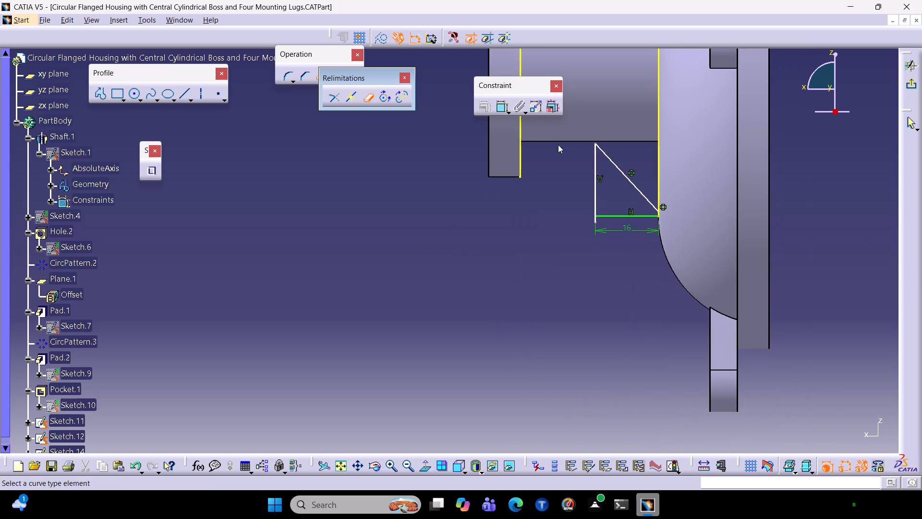
left_click(594, 218)
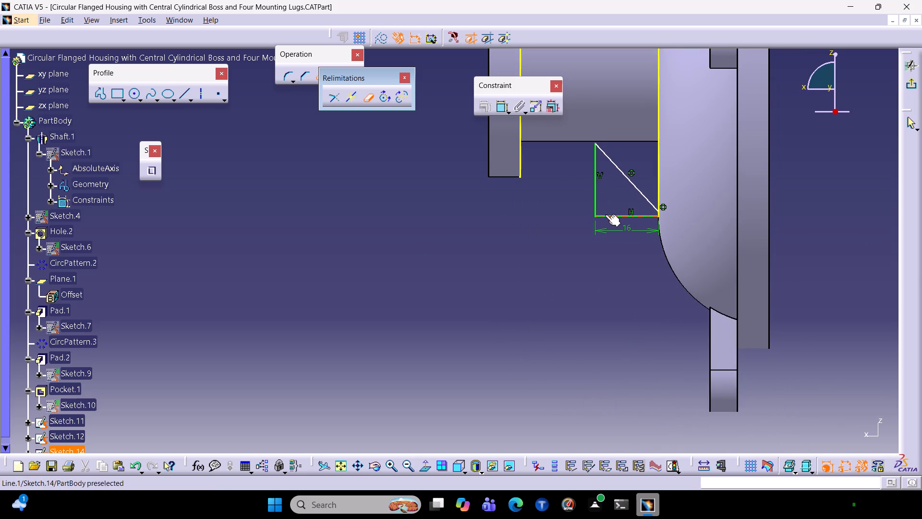
Trim away the horizontal line, converting its 16 mm length into a distance constraint.
left_click(605, 213)
left_click(485, 279)
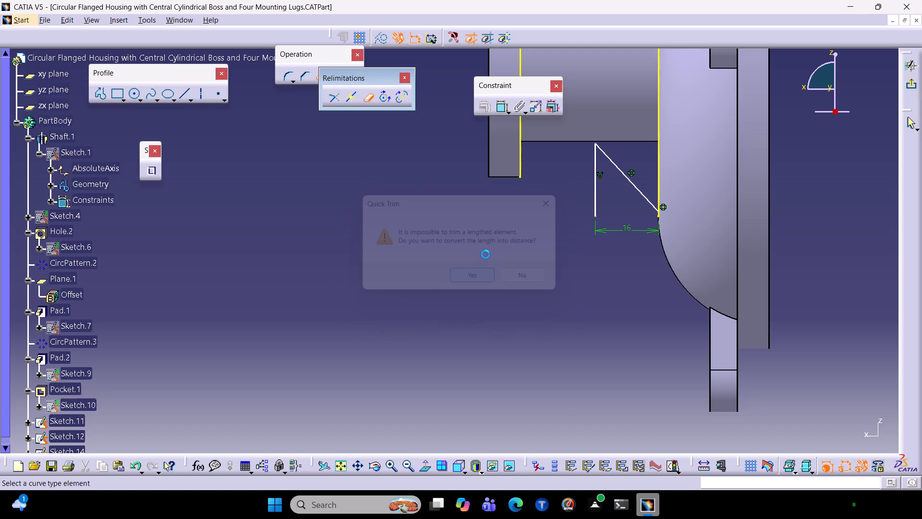
middle_click_drag(588, 159, 590, 197)
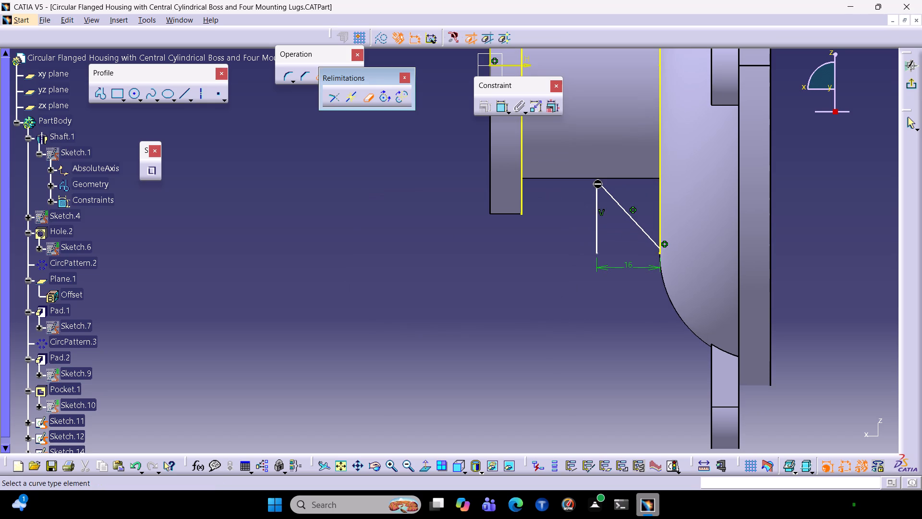
key("Escape")
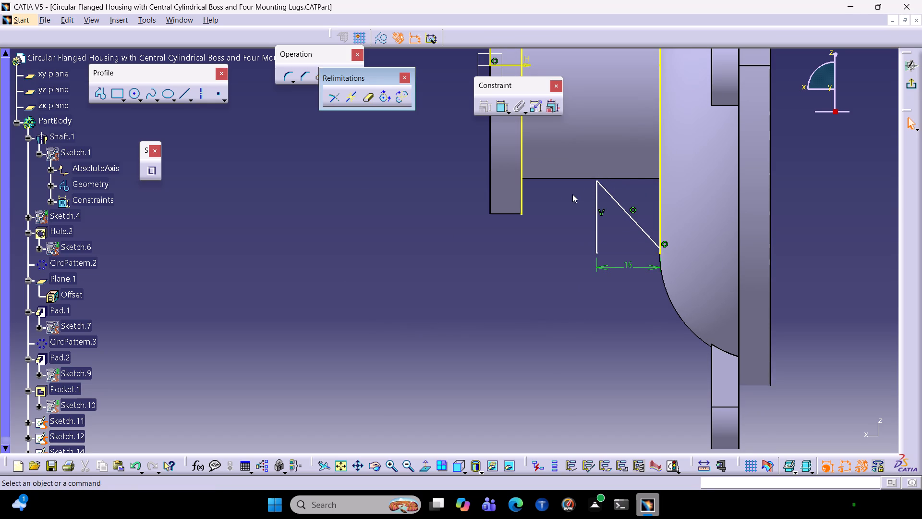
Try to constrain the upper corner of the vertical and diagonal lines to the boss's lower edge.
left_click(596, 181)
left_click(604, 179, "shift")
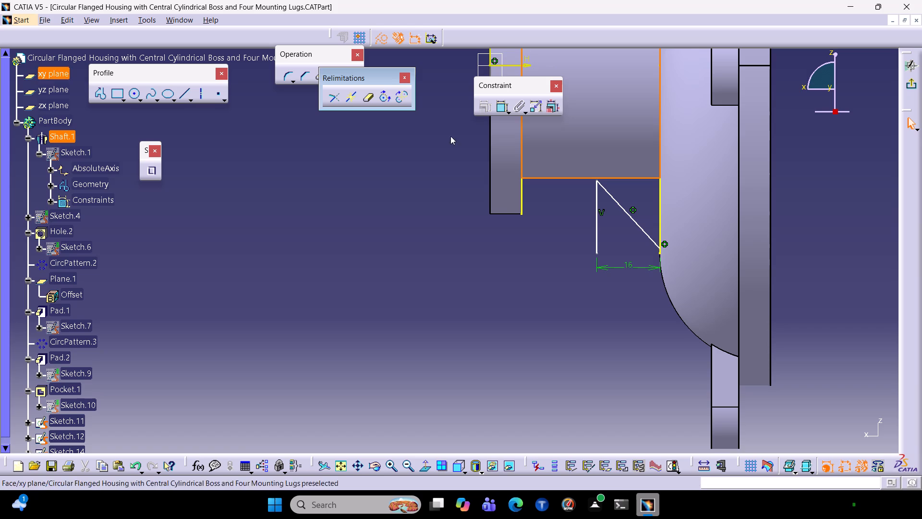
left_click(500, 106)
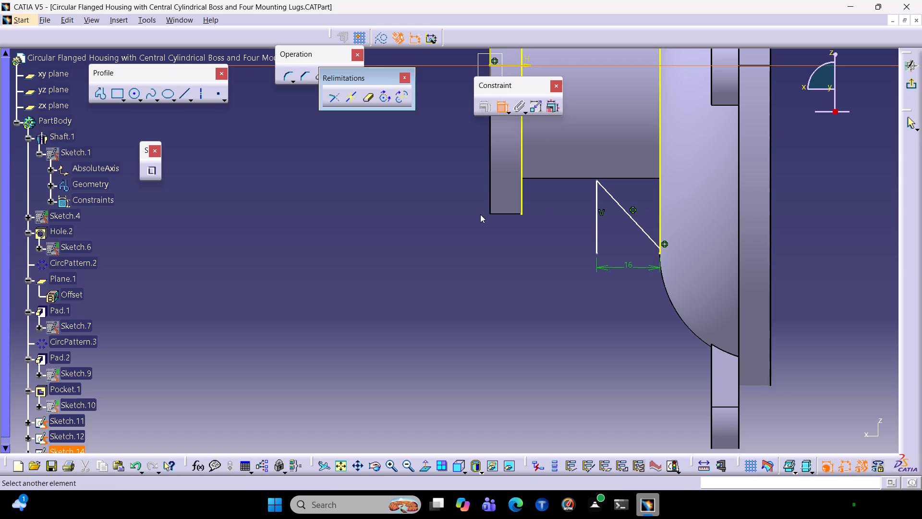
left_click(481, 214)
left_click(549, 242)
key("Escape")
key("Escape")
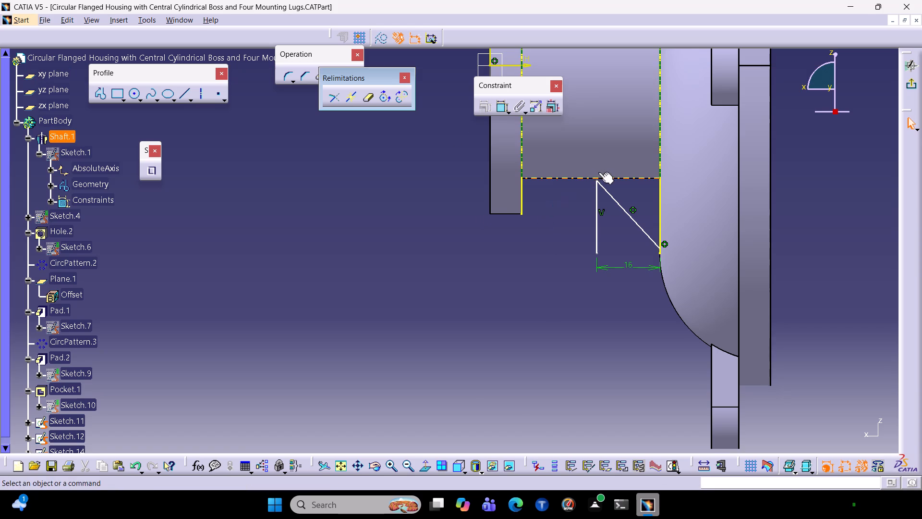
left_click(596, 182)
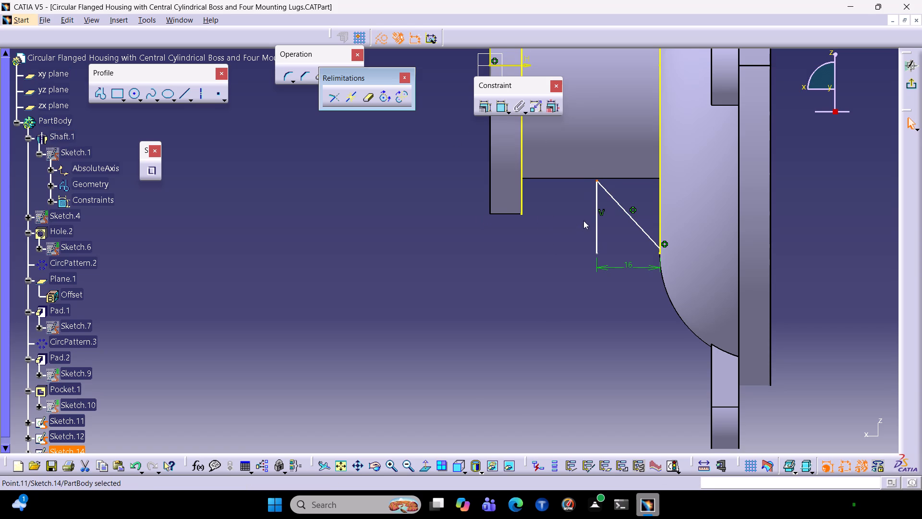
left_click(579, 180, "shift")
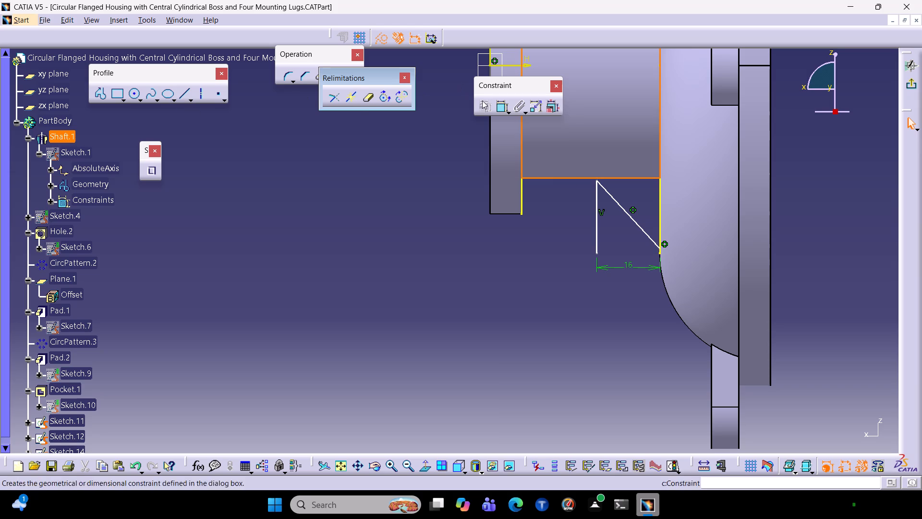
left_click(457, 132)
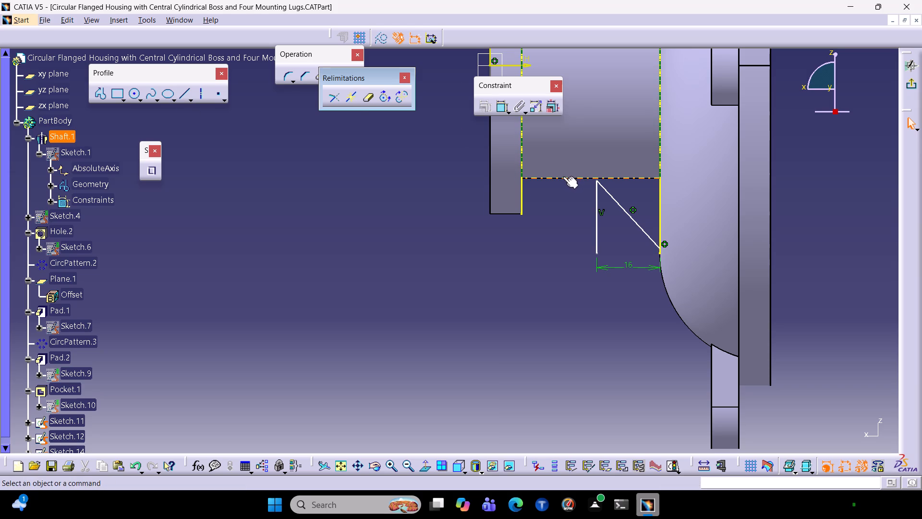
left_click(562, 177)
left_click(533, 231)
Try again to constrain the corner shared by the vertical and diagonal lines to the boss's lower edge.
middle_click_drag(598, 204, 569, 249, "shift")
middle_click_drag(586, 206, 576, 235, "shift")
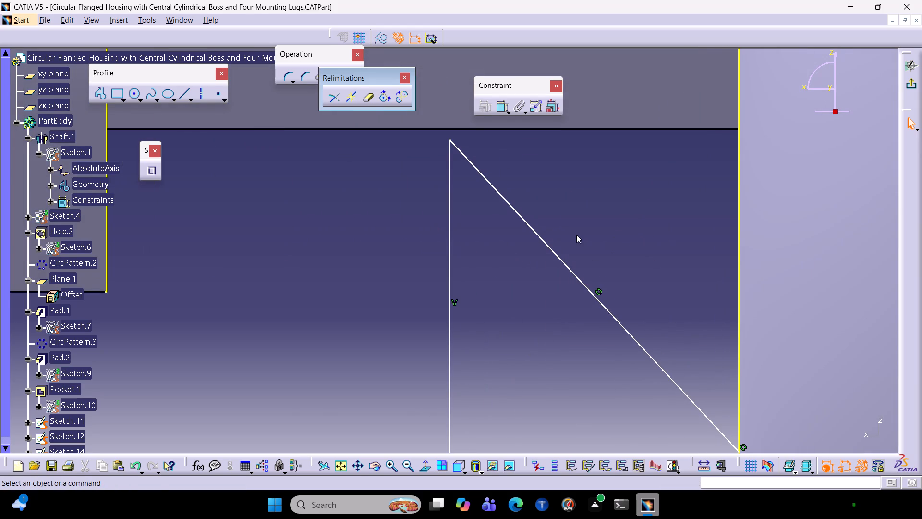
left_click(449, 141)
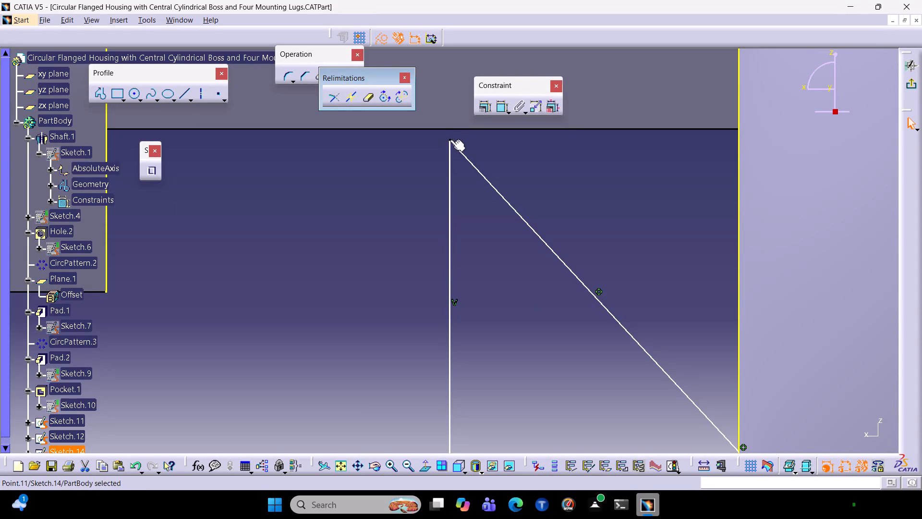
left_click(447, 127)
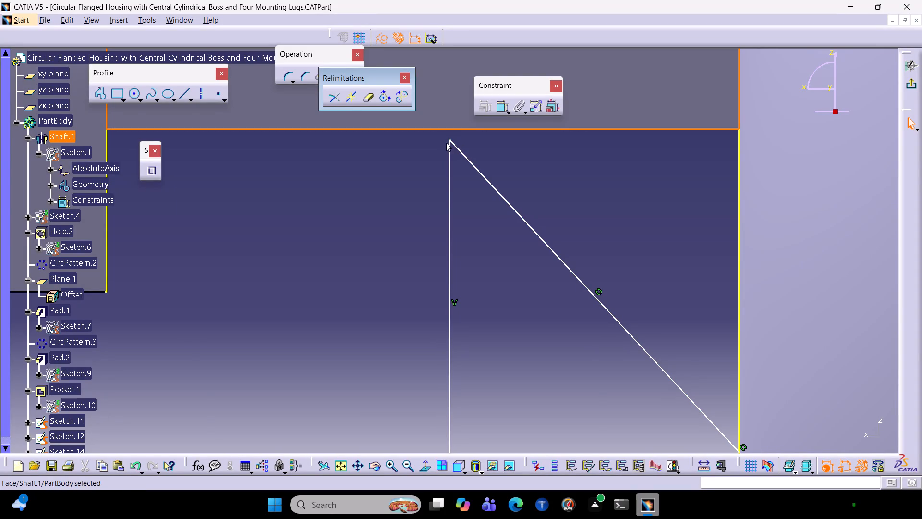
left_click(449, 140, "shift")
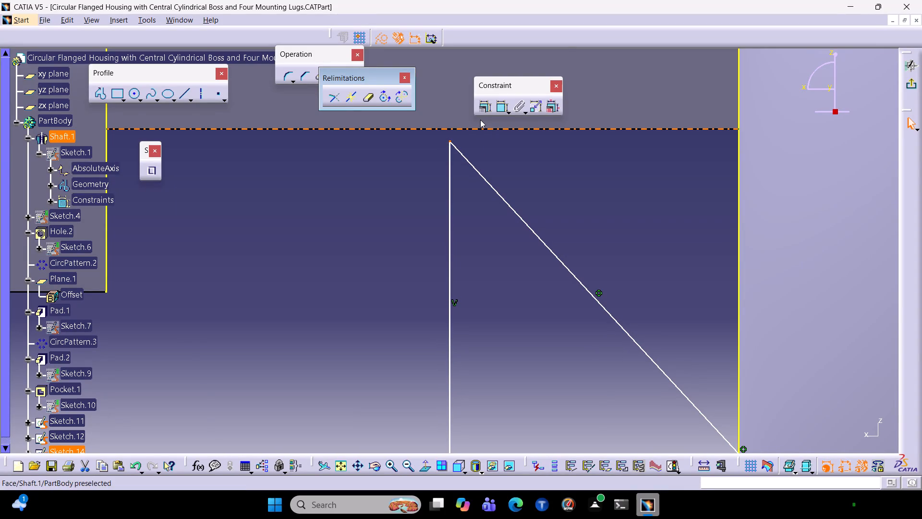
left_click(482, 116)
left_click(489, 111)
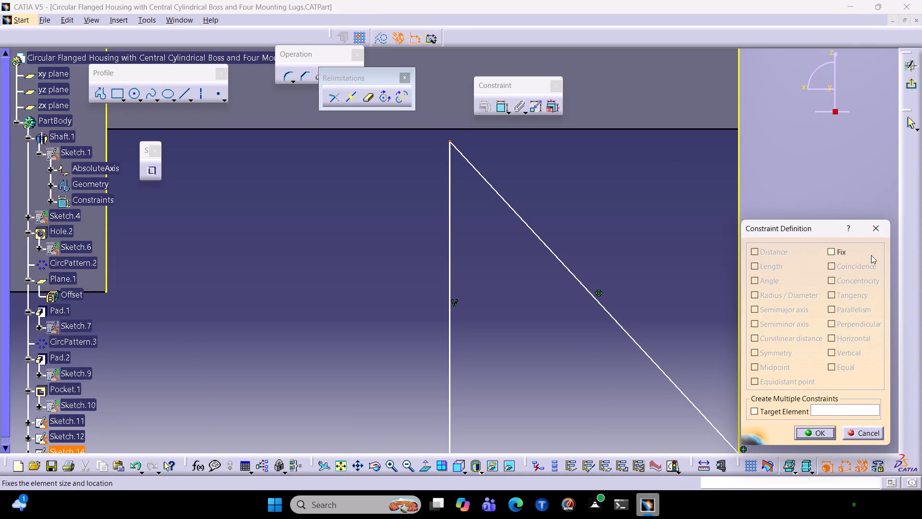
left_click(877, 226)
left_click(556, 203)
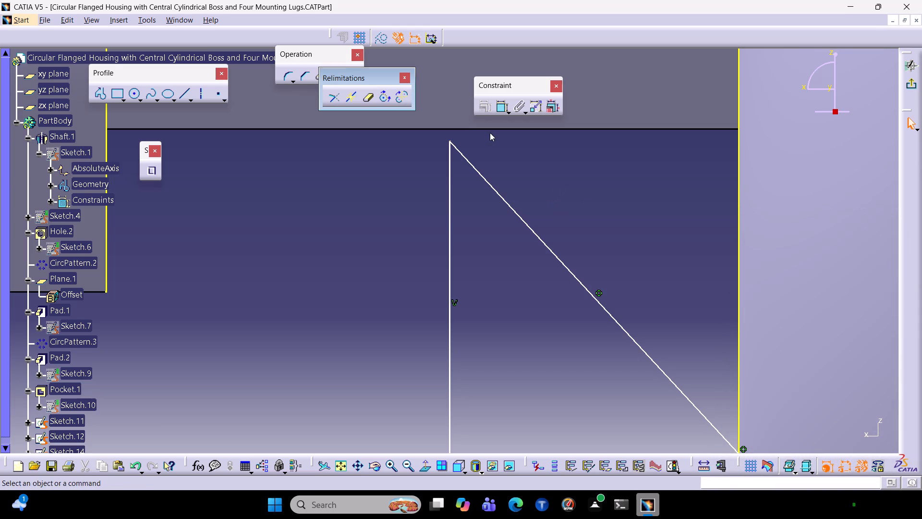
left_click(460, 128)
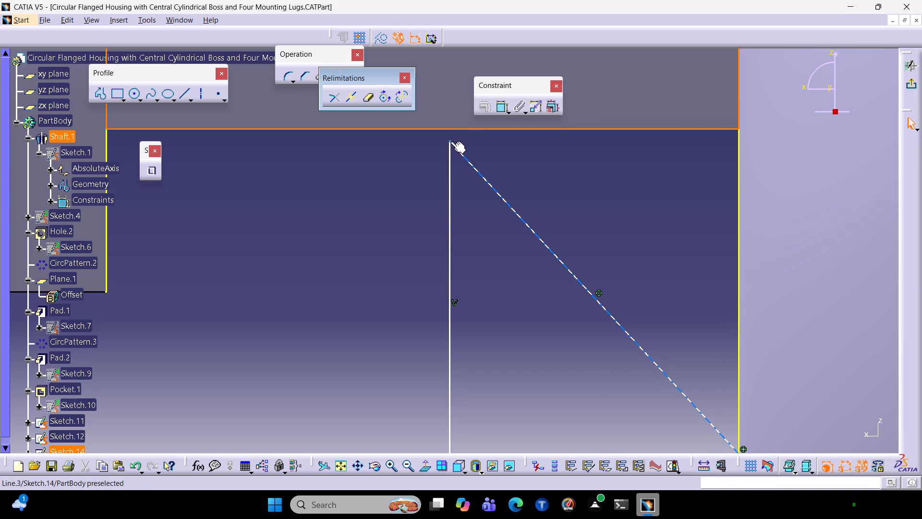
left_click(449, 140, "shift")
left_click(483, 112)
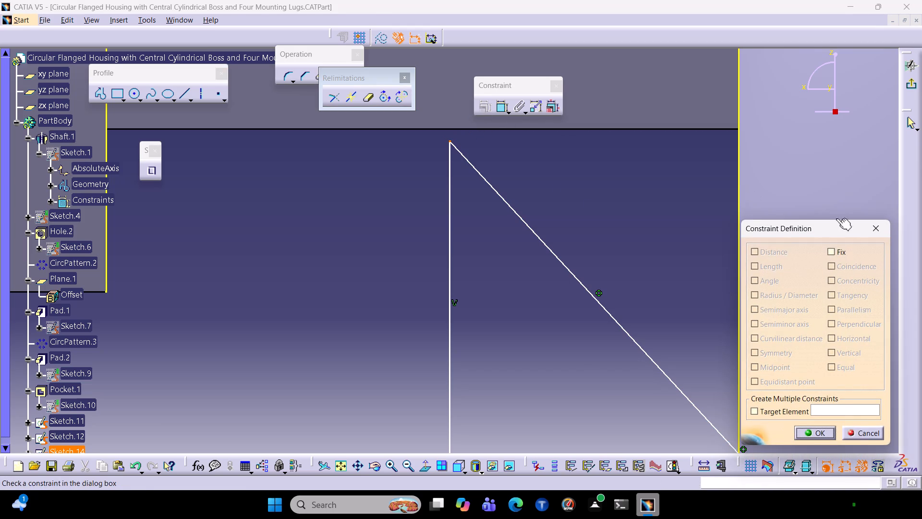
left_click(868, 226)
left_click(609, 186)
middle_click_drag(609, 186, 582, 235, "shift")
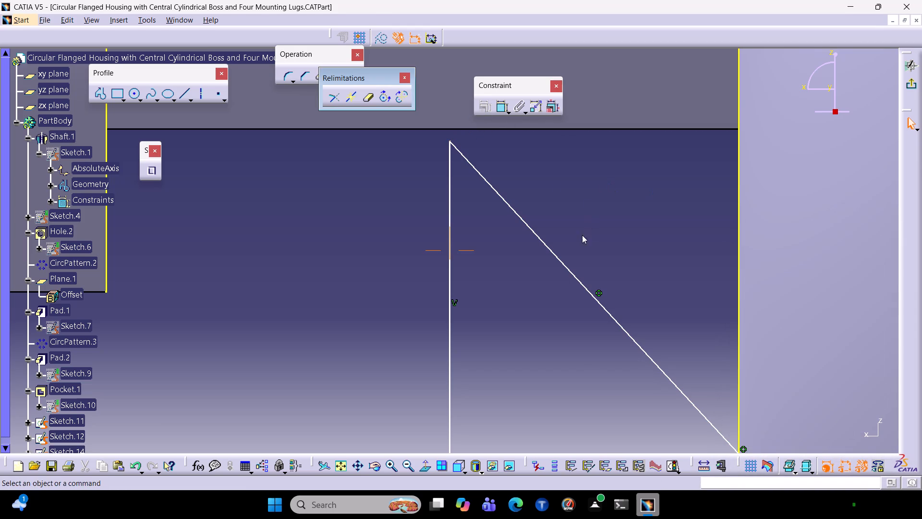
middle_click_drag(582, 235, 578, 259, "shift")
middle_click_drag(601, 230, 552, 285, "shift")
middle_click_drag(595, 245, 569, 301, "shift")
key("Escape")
Quick Trim away the vertical line below the boss, keeping only the diagonal line of the rib profile.
middle_click_drag(649, 197, 616, 315, "ctrl")
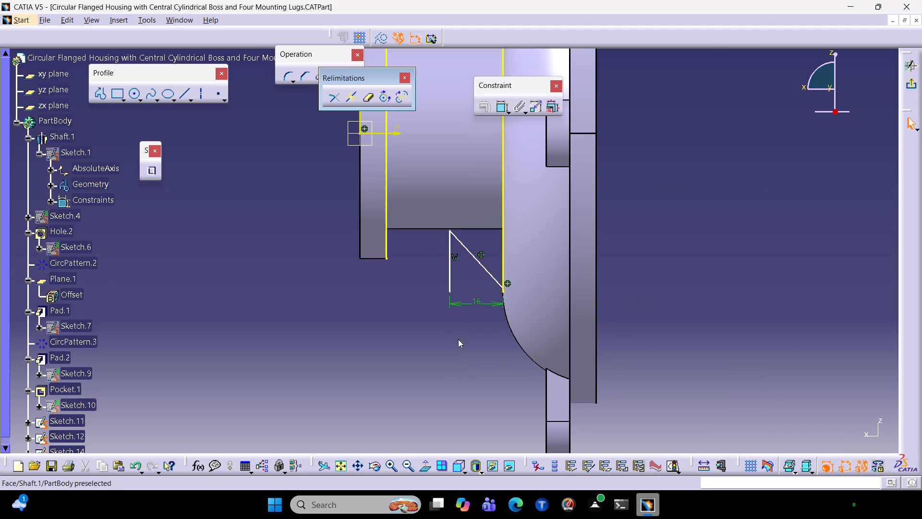
middle_click_drag(458, 339, 463, 131)
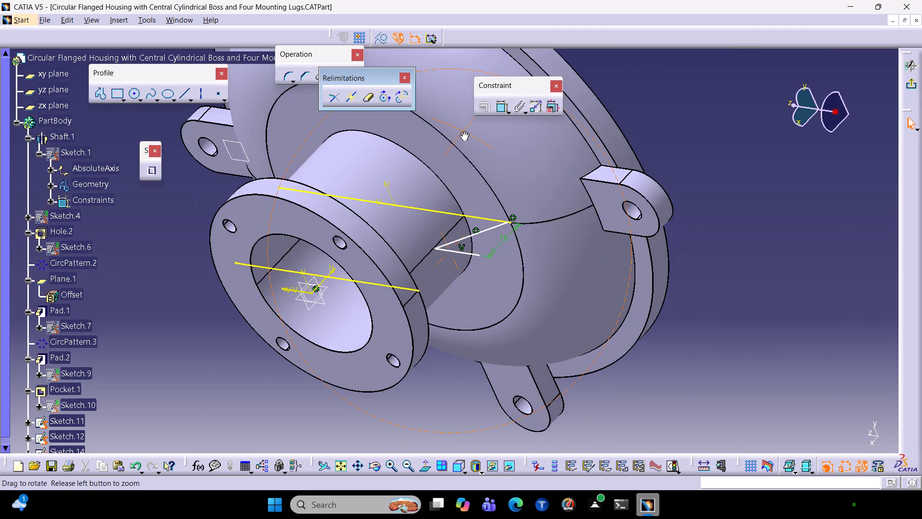
middle_click_drag(463, 131, 607, 331)
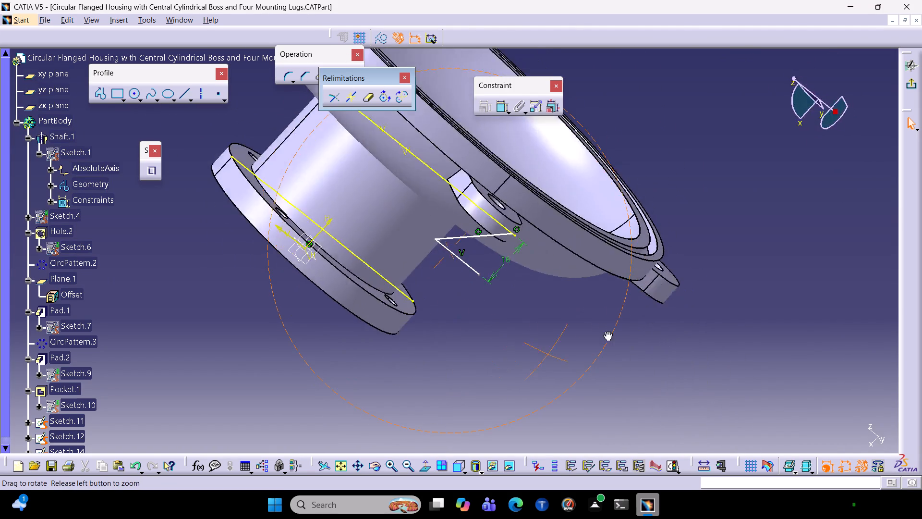
middle_click_drag(607, 331, 615, 316)
left_click(429, 470)
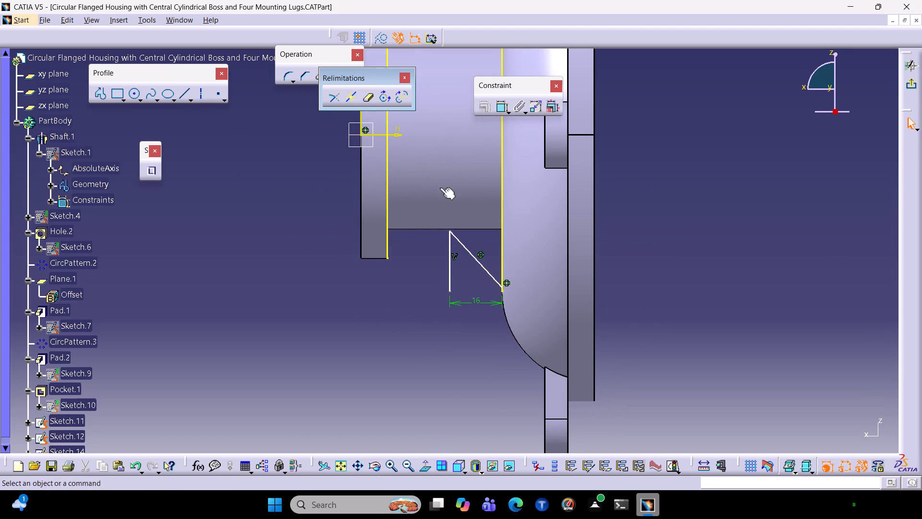
double_click(361, 99)
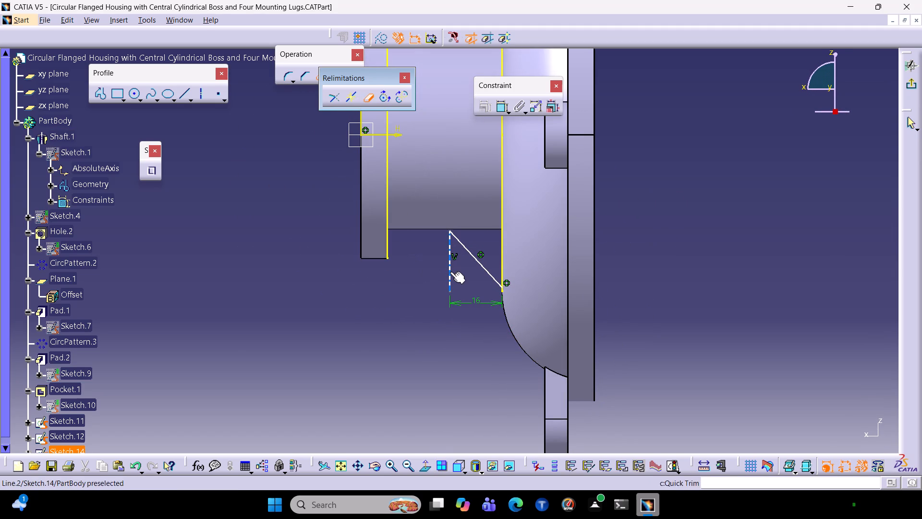
left_click(451, 271)
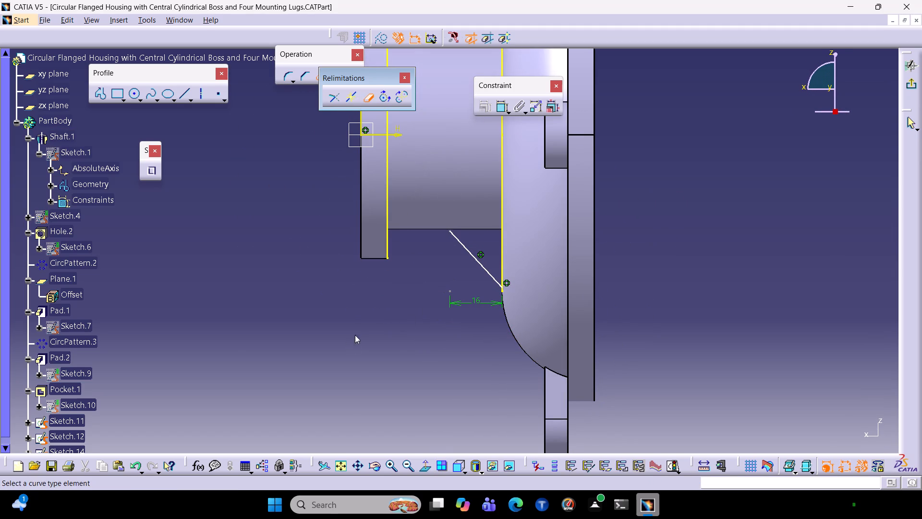
left_click(449, 292)
middle_click_drag(459, 292, 509, 265, "ctrl")
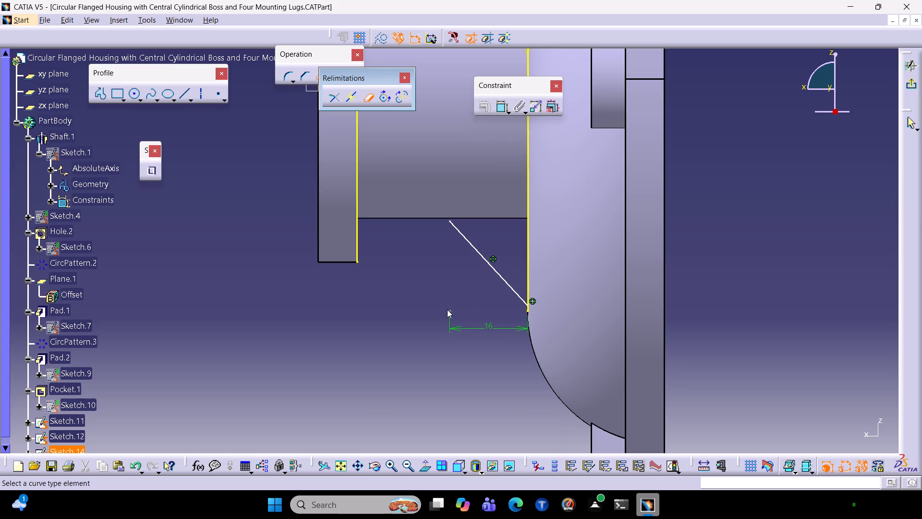
left_click(451, 311)
key("Escape")
key("Escape")
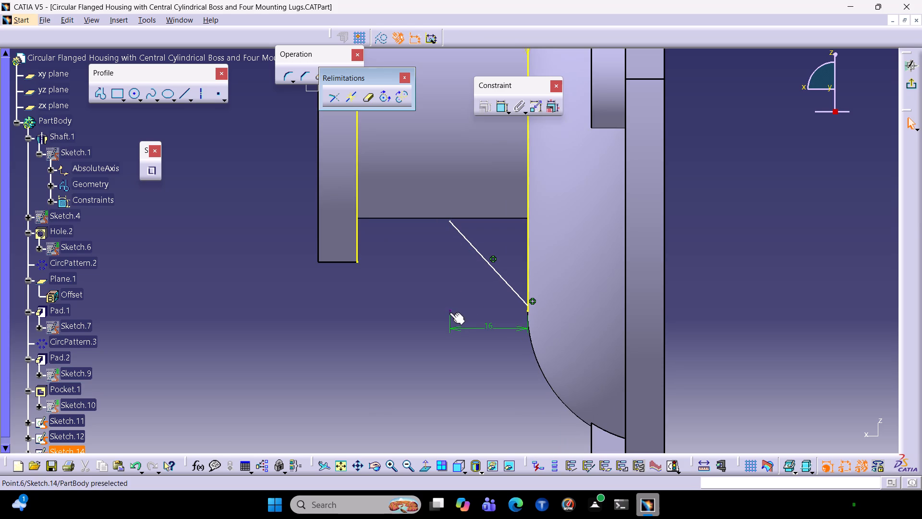
Select the 16 mm distance constraint left below the diagonal line.
left_click(449, 313)
left_click(487, 331)
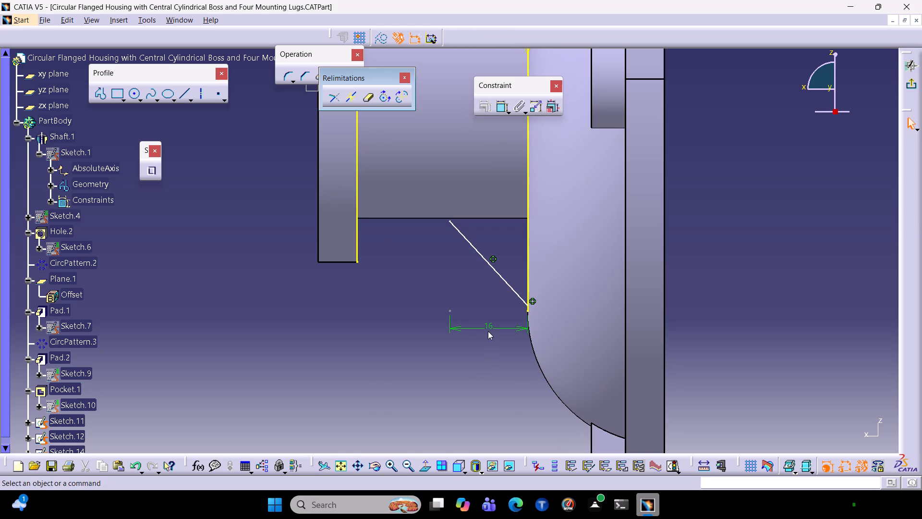
left_click(493, 326)
left_click(484, 324)
key("Home")
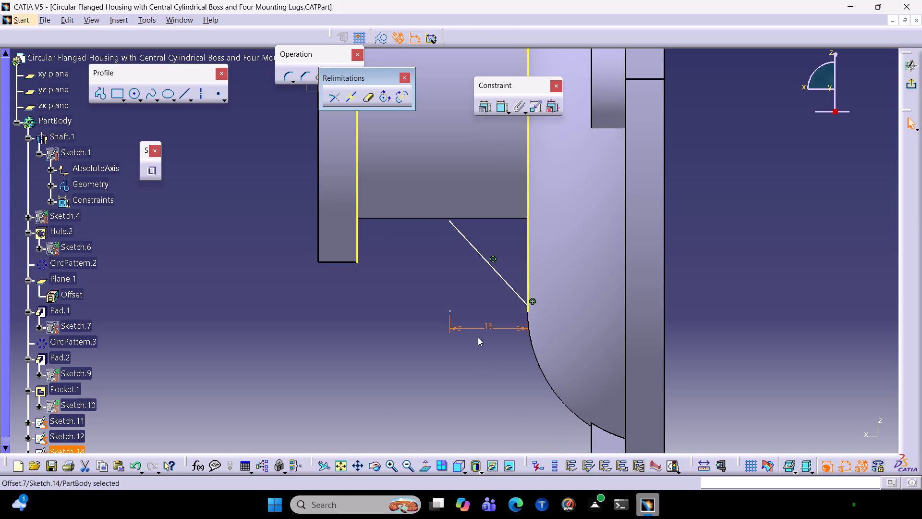
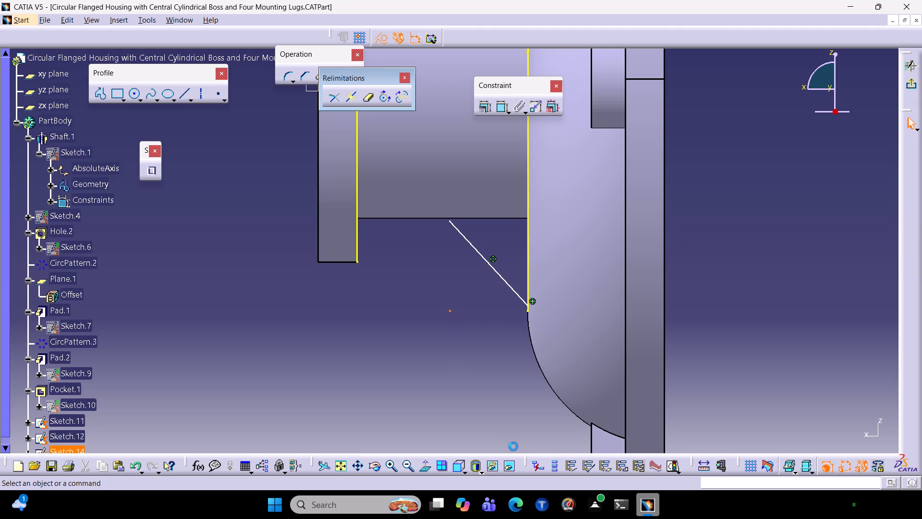
Make the diagonal line's lower endpoint coincident with the lower end of the projected dome-face line.
left_click(528, 305)
left_click(525, 315, "ctrl")
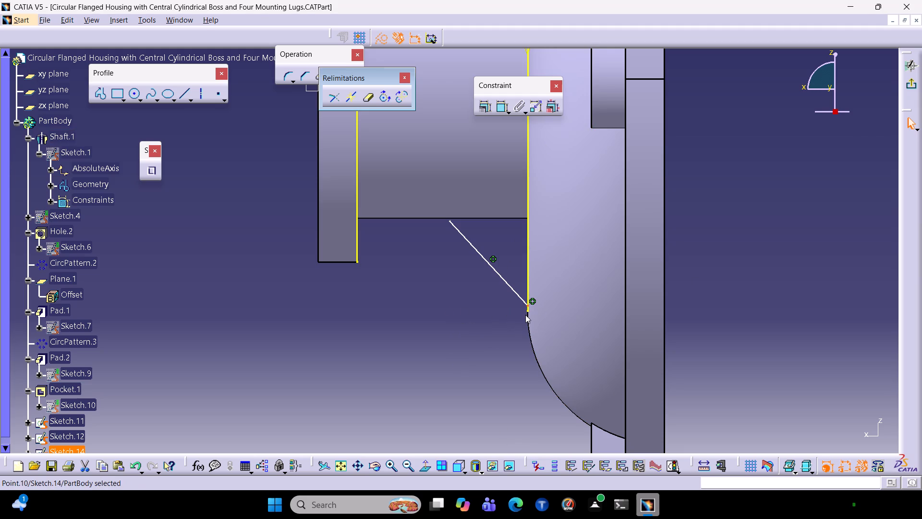
left_click(527, 312, "ctrl")
left_click(499, 354)
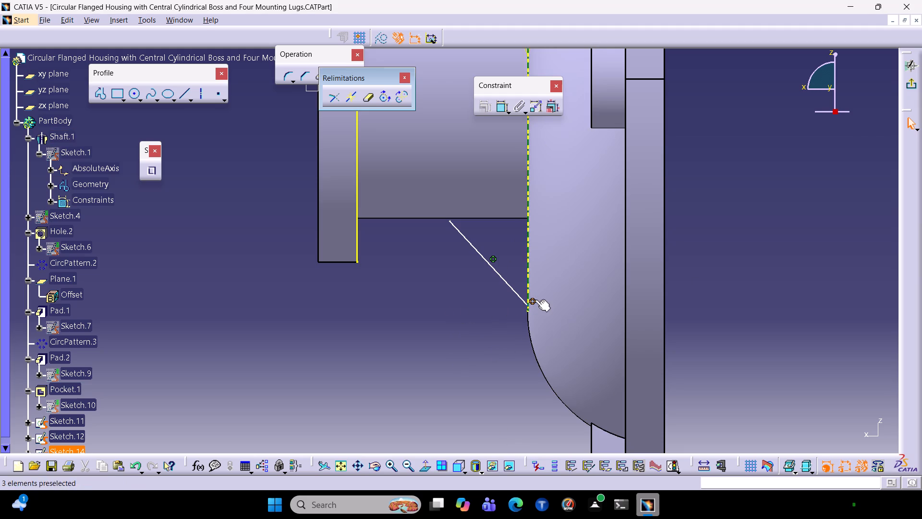
left_click(525, 304)
left_click(528, 310, "ctrl")
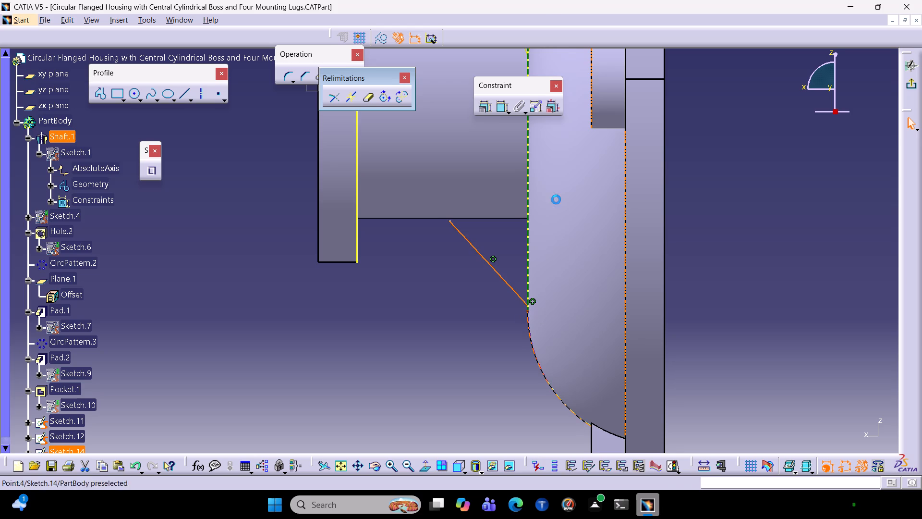
left_click(485, 101)
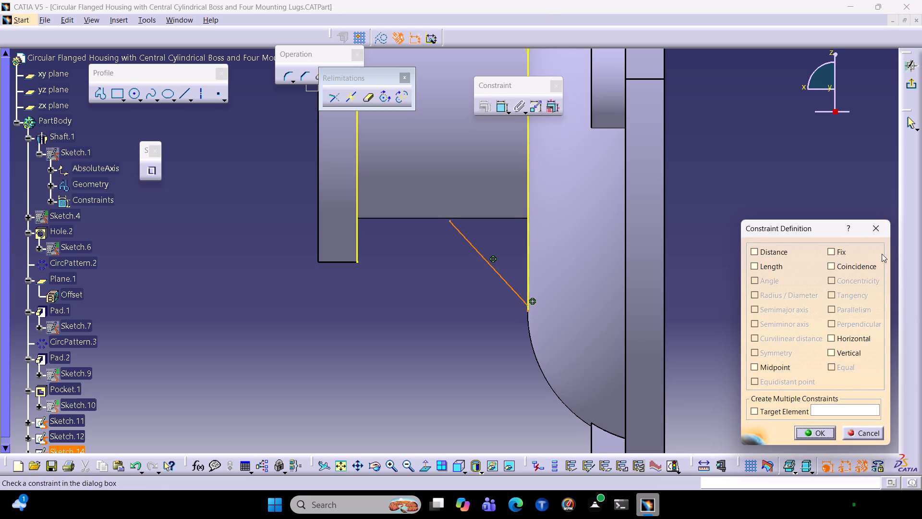
left_click(854, 272)
left_click(810, 430)
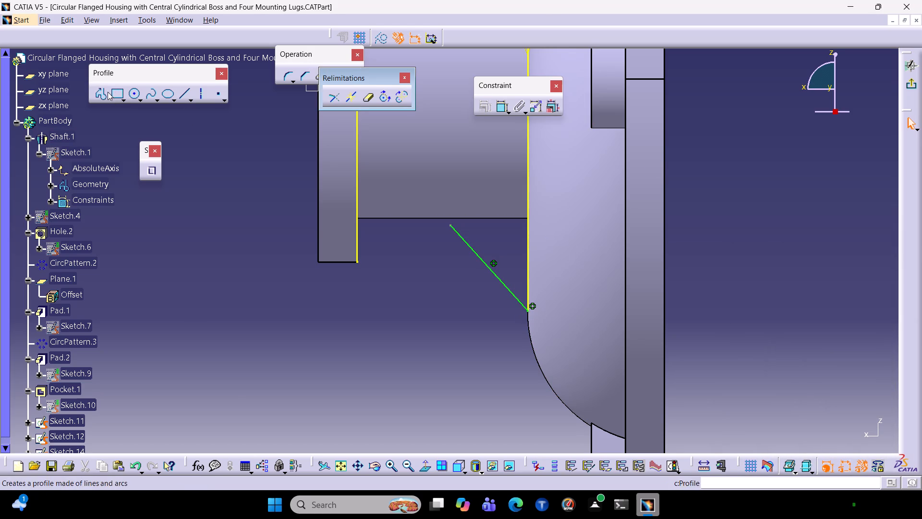
Dimension the horizontal distance between the diagonal line's two endpoints and set it to 16 mm.
left_click(497, 107)
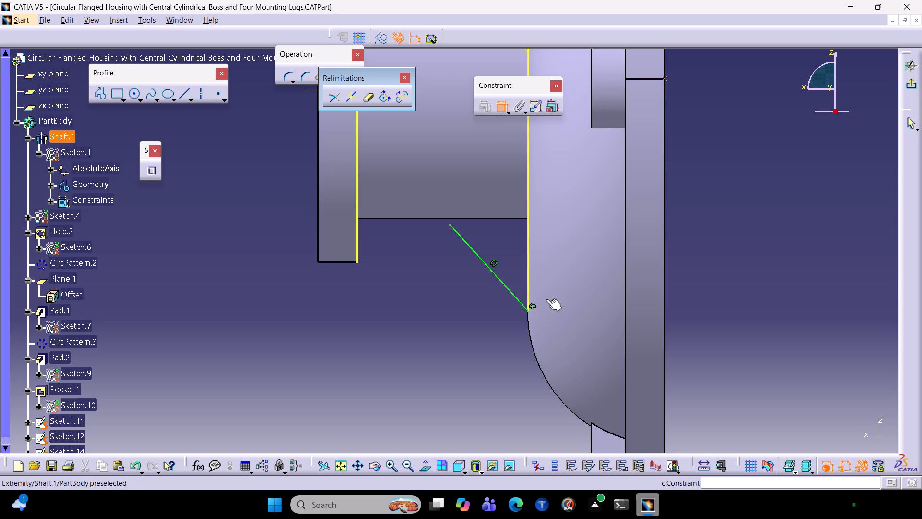
left_click(528, 310)
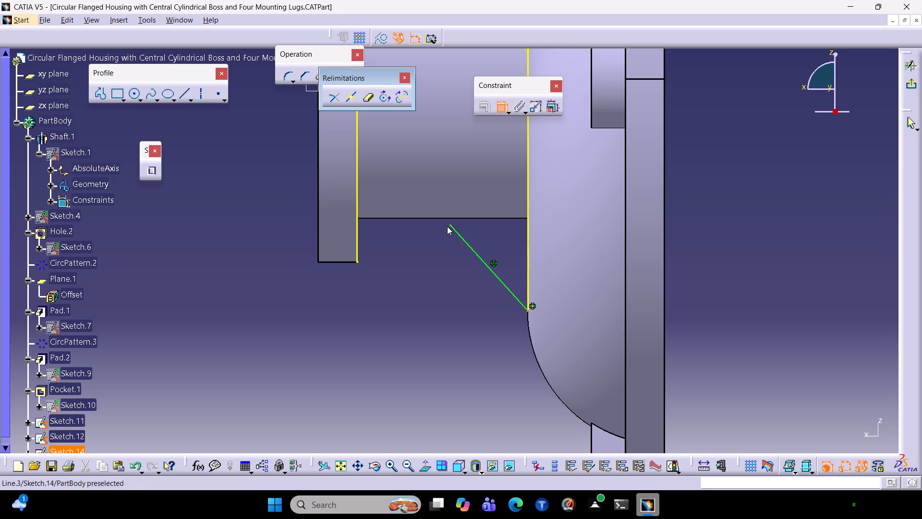
left_click(451, 224)
right_click(450, 291)
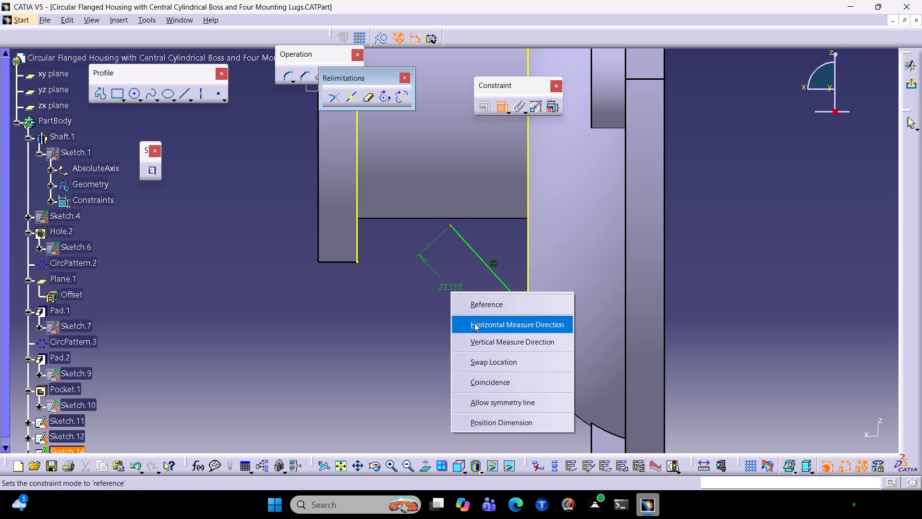
left_click(479, 338)
right_click(469, 333)
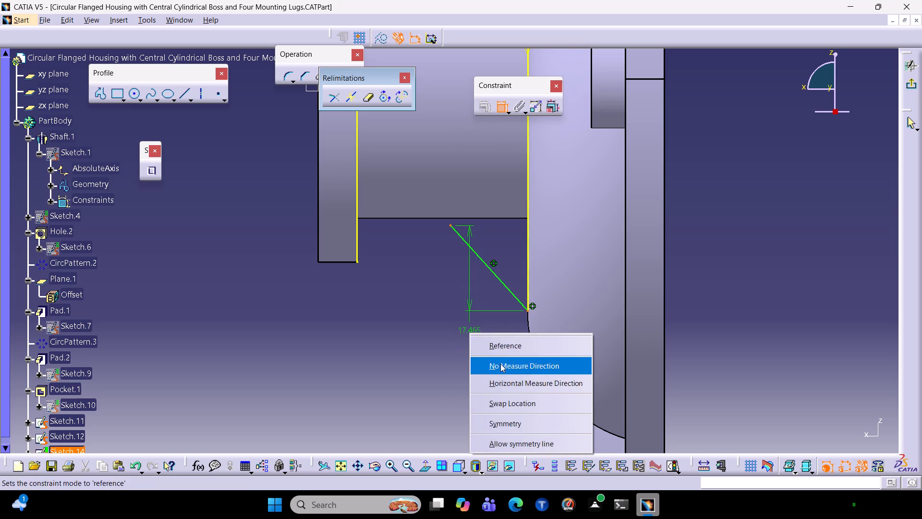
left_click(505, 381)
left_click(477, 324)
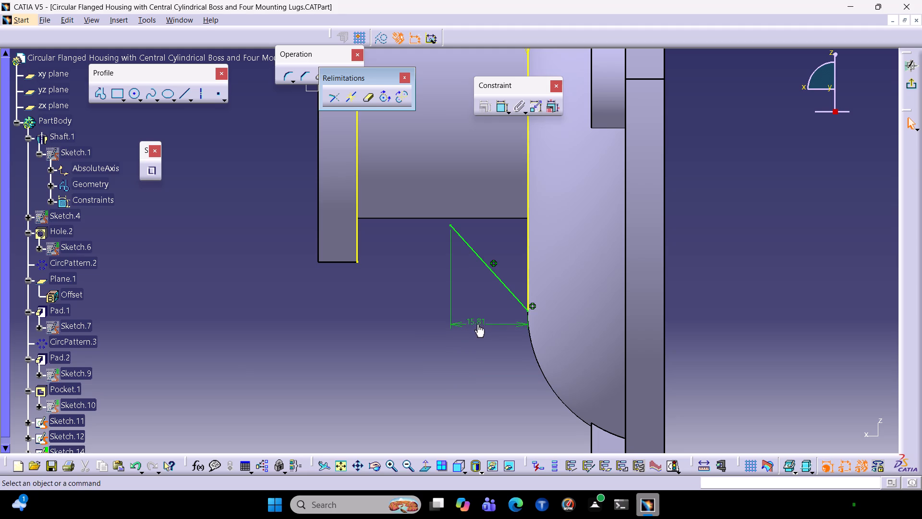
double_click(476, 322)
type("16")
key("Return")
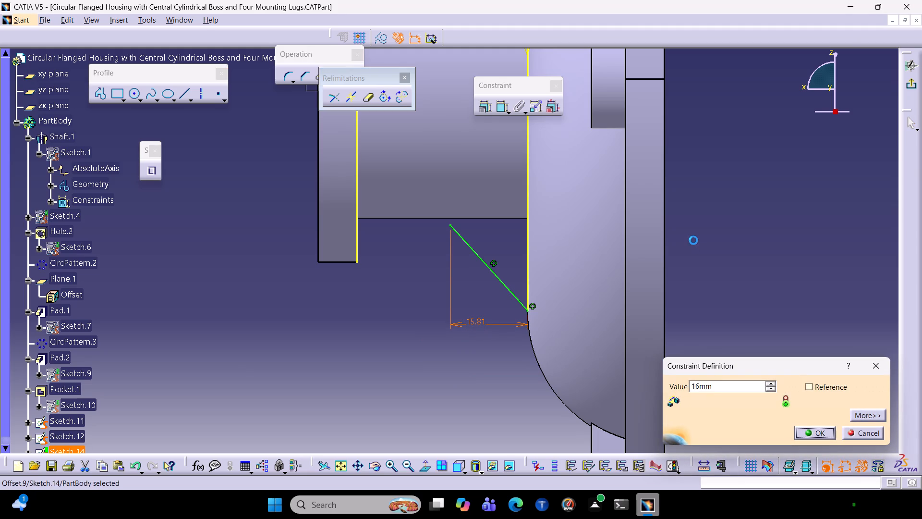
Extend the diagonal with a Profile line in the same direction, from its upper endpoint into the boss.
middle_click_drag(787, 169, 778, 192, "ctrl")
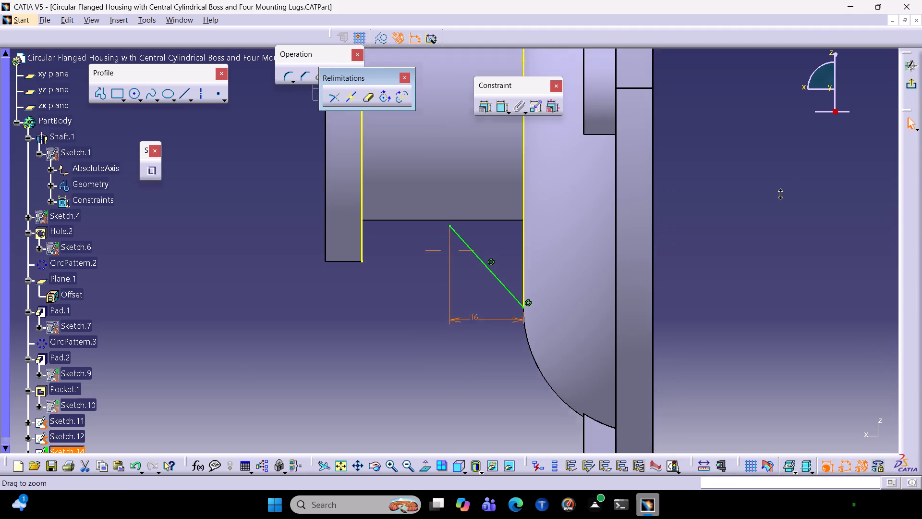
middle_click_drag(778, 192, 763, 232, "ctrl")
middle_click_drag(568, 204, 593, 281)
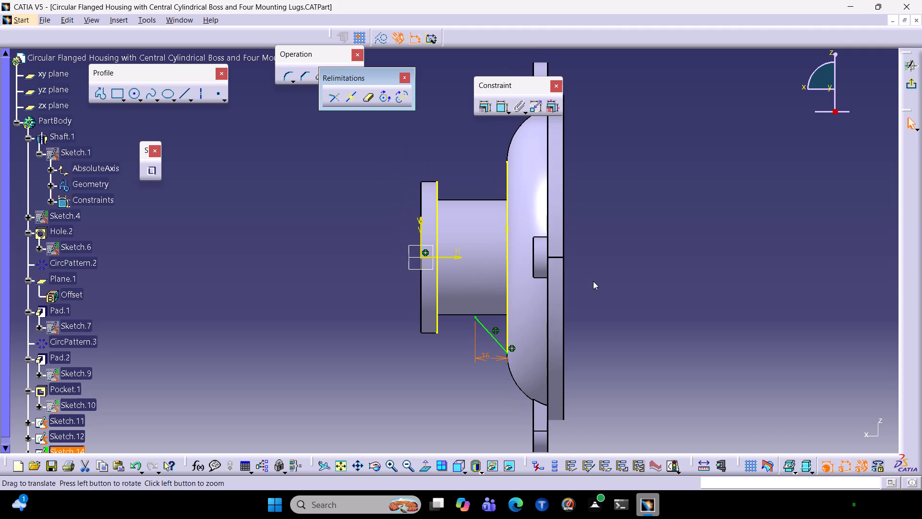
middle_click_drag(582, 309, 625, 283, "ctrl")
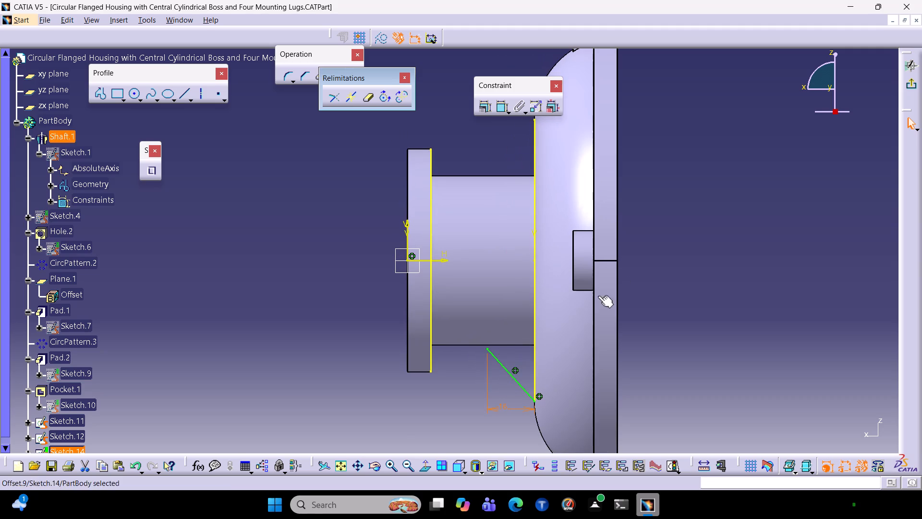
left_click(96, 89)
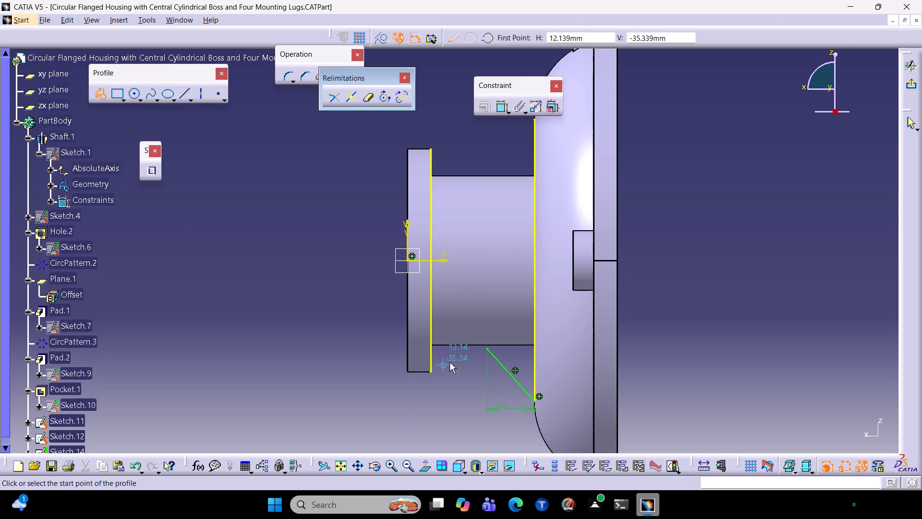
left_click(489, 347)
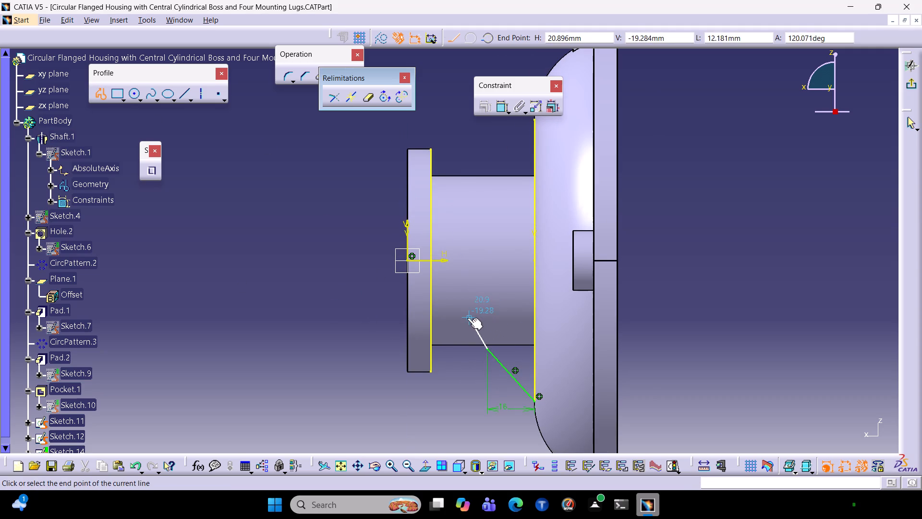
left_click(459, 319)
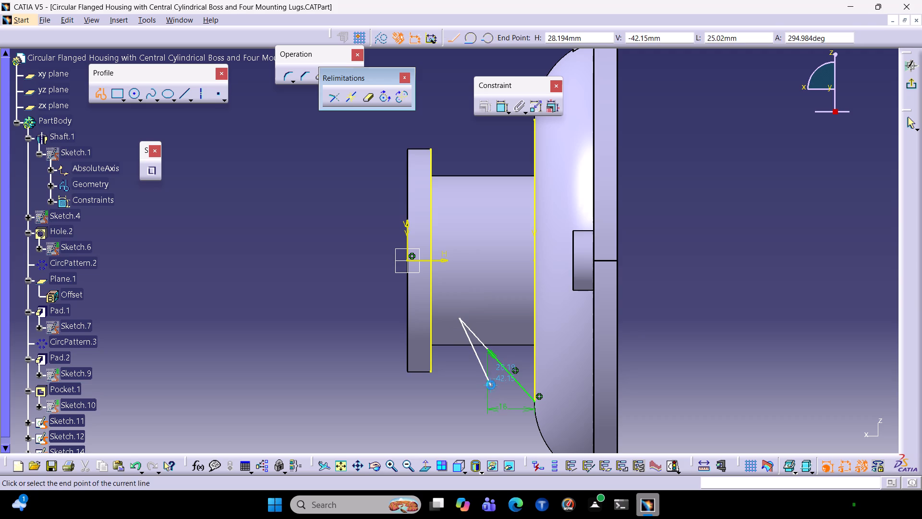
key("Escape")
key("Escape")
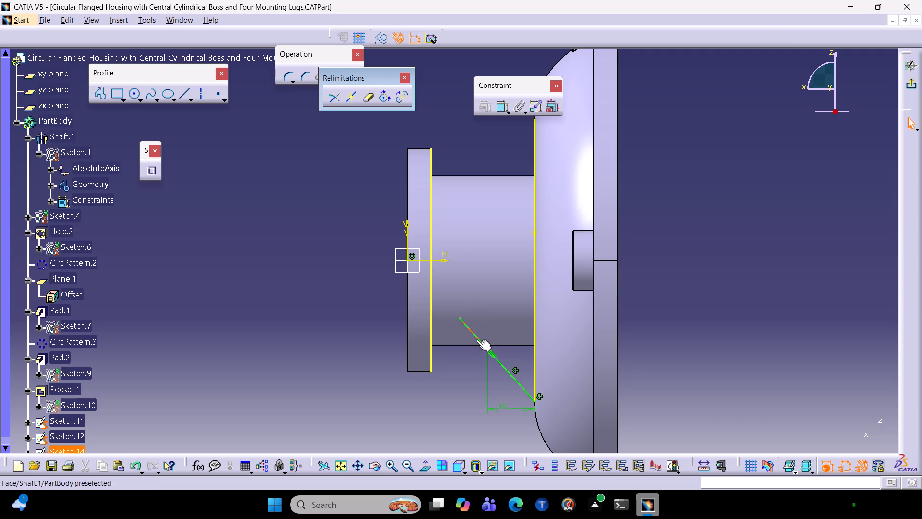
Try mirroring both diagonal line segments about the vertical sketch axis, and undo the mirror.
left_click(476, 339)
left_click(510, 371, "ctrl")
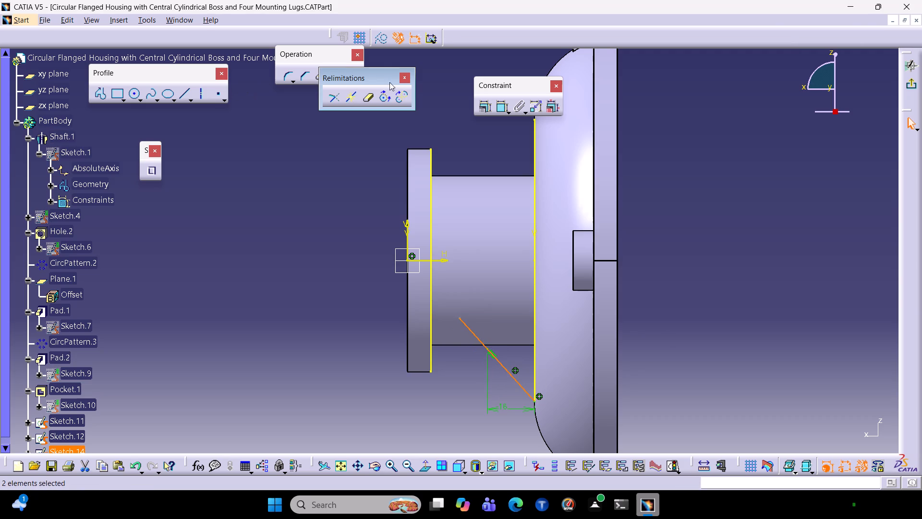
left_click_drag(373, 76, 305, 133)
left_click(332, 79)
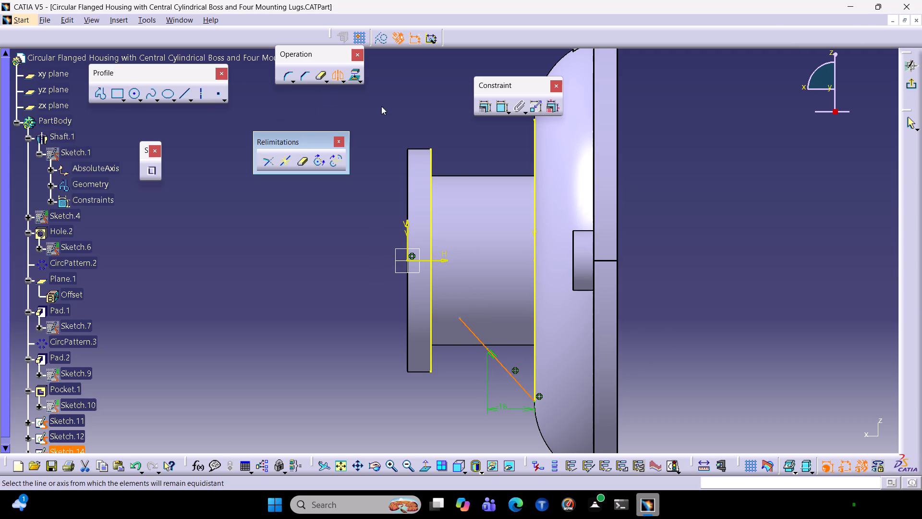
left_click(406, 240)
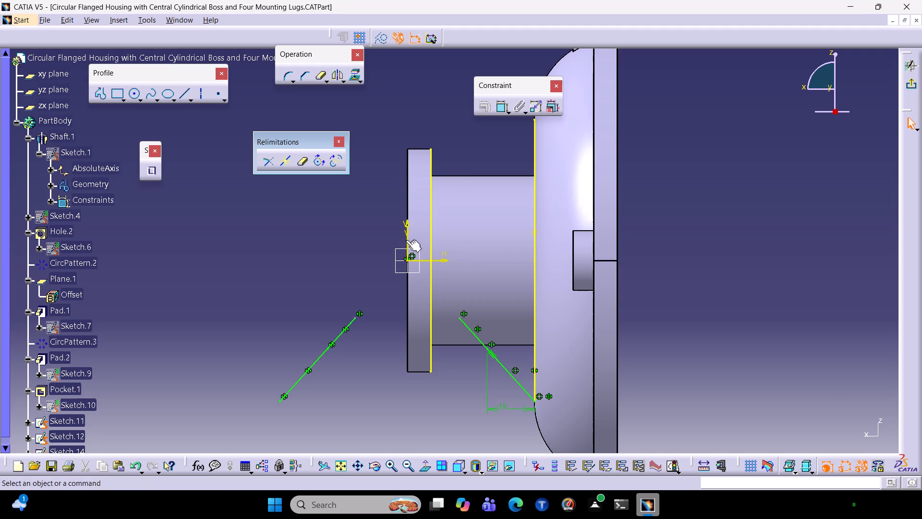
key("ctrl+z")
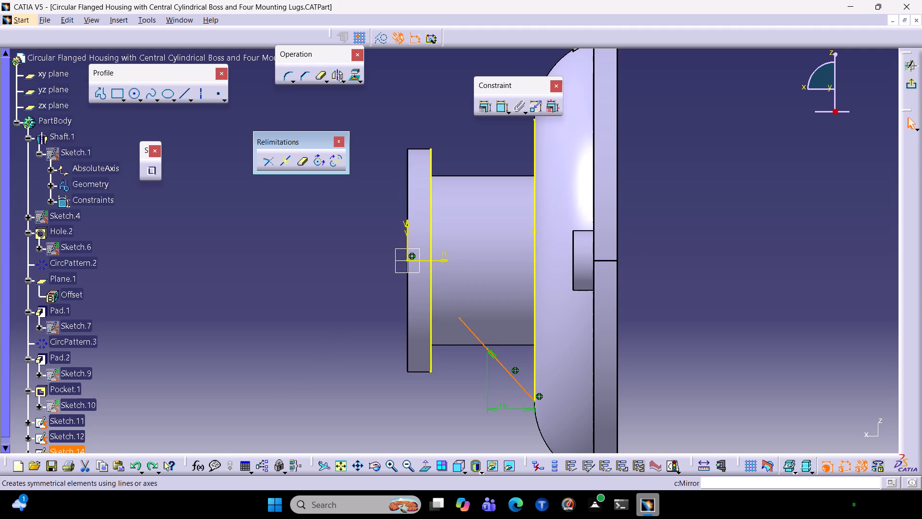
Mirror both diagonal line segments about the horizontal sketch axis to the opposite side of the boss.
left_click(336, 75)
left_click(438, 260)
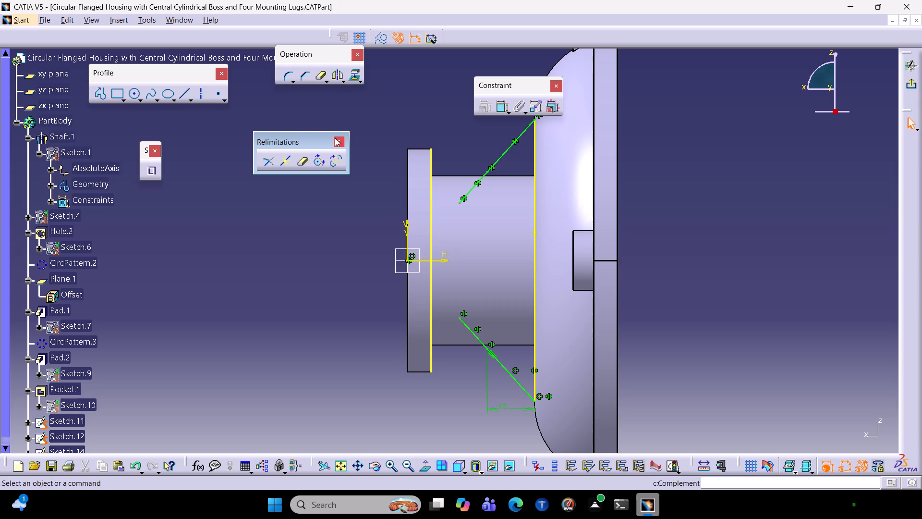
left_click(308, 134)
left_click_drag(296, 141, 323, 66)
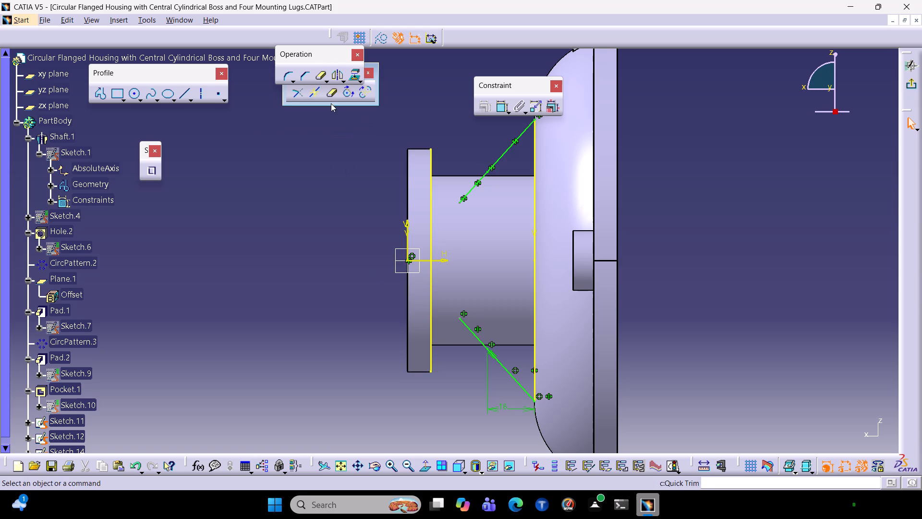
left_click(608, 305)
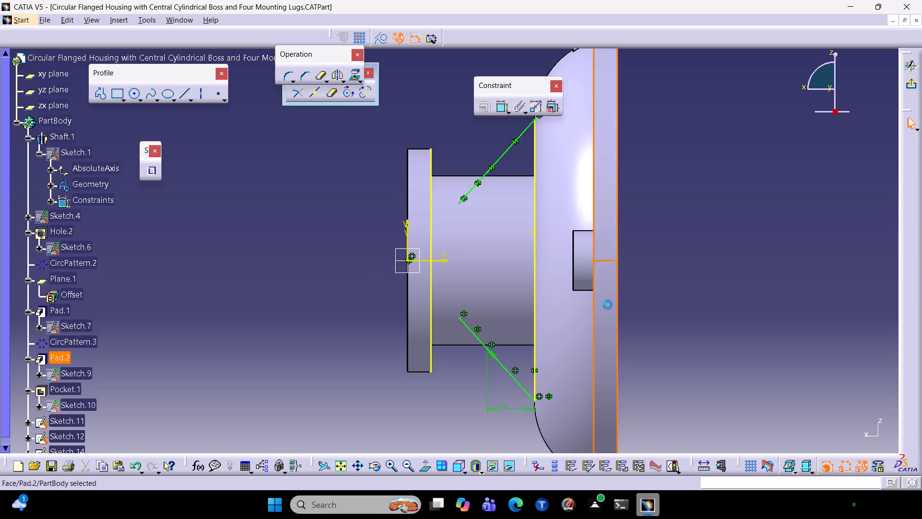
left_click(684, 301)
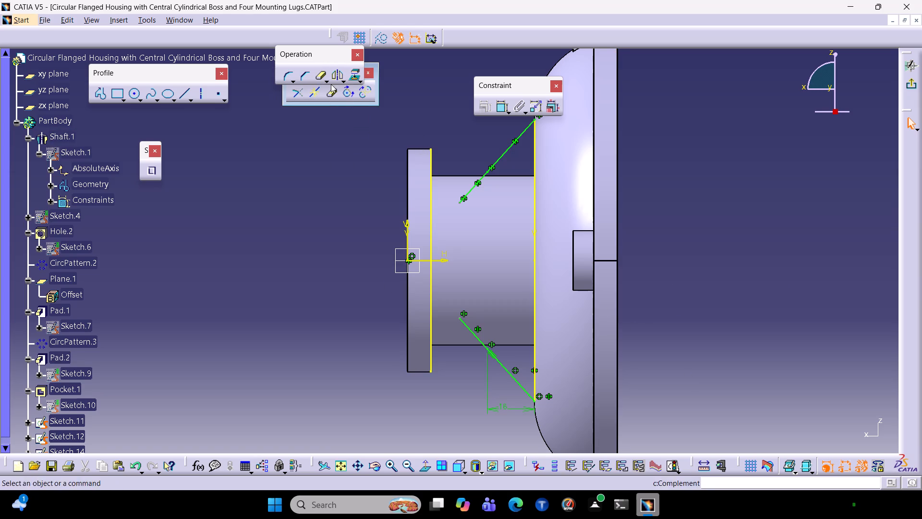
Quick Trim away the projected line along the small end flange's inner face.
double_click(320, 73)
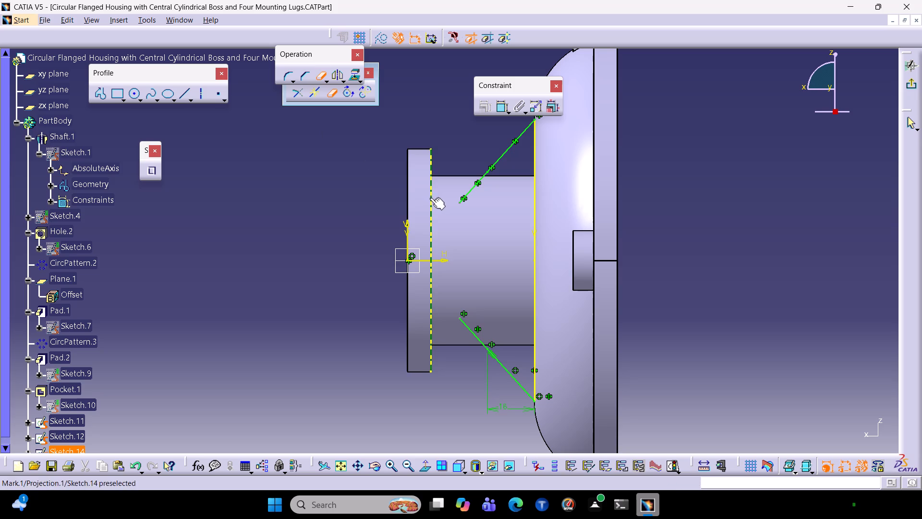
left_click(429, 197)
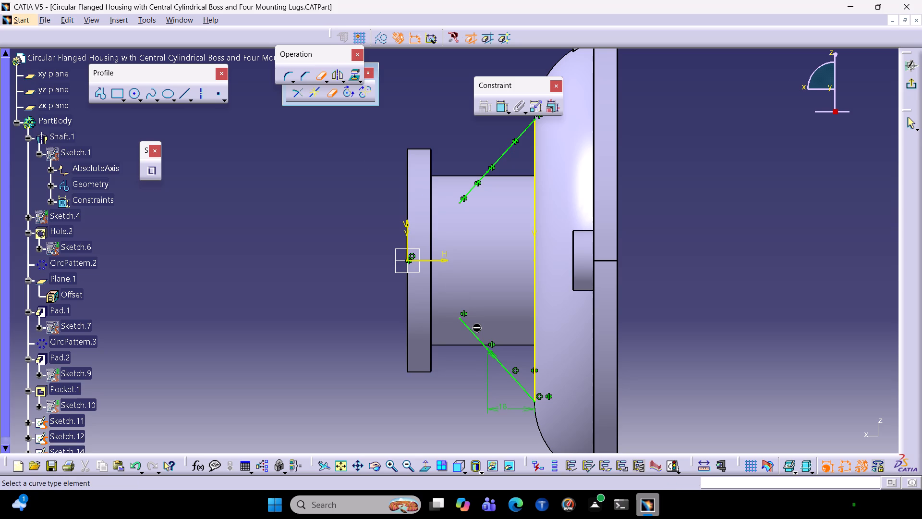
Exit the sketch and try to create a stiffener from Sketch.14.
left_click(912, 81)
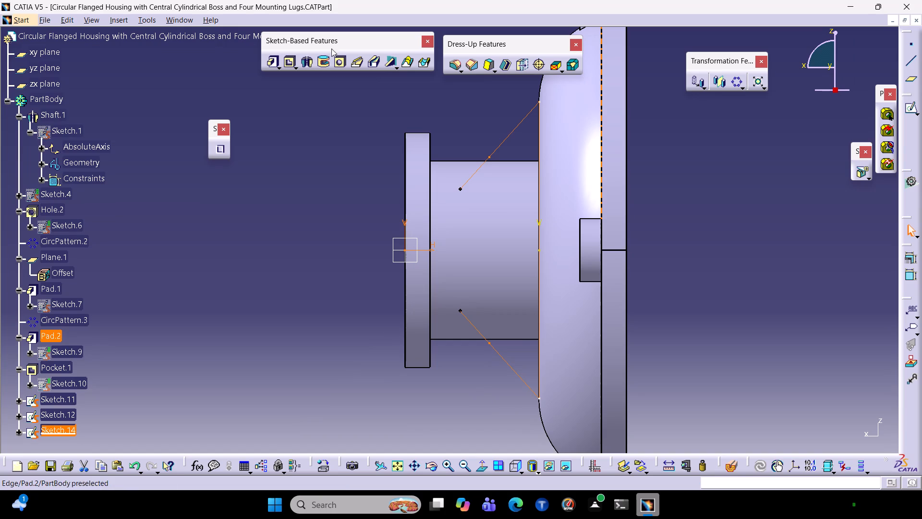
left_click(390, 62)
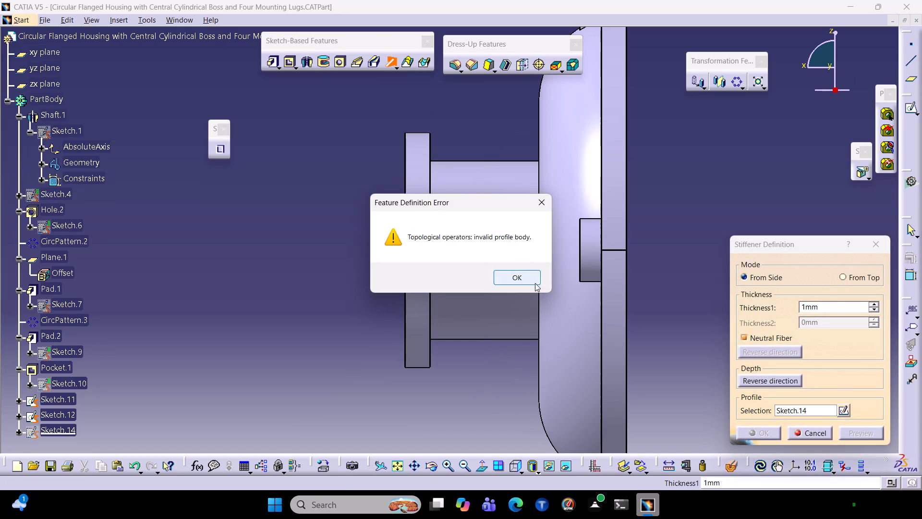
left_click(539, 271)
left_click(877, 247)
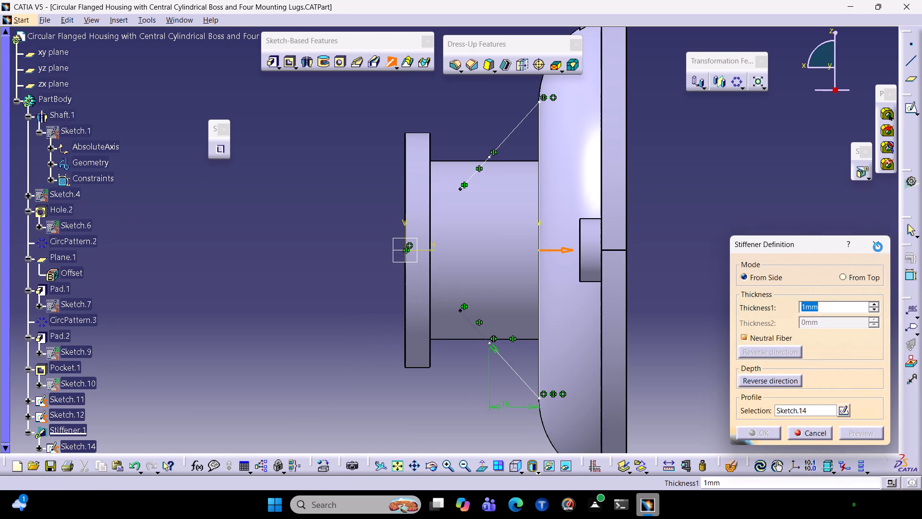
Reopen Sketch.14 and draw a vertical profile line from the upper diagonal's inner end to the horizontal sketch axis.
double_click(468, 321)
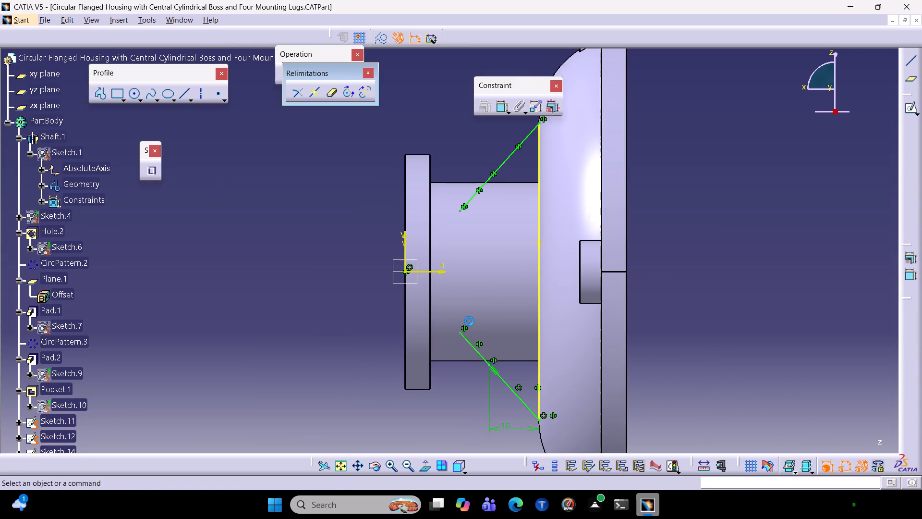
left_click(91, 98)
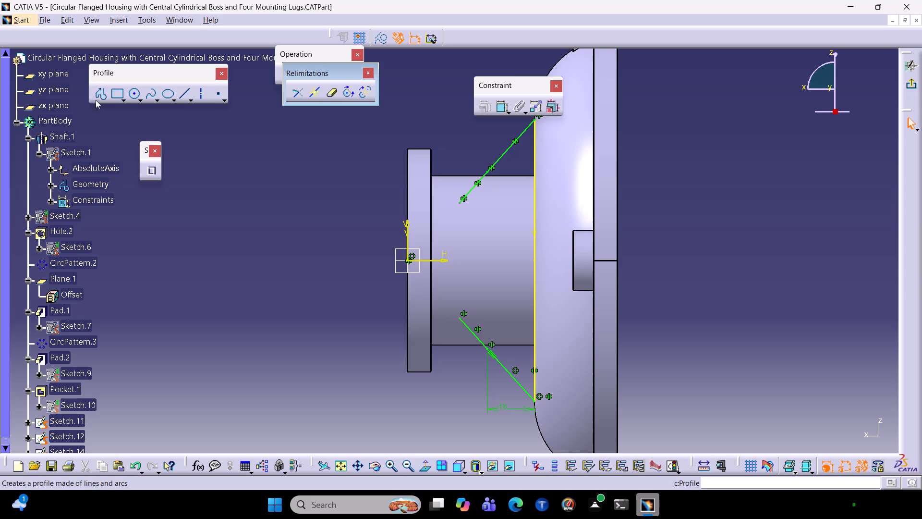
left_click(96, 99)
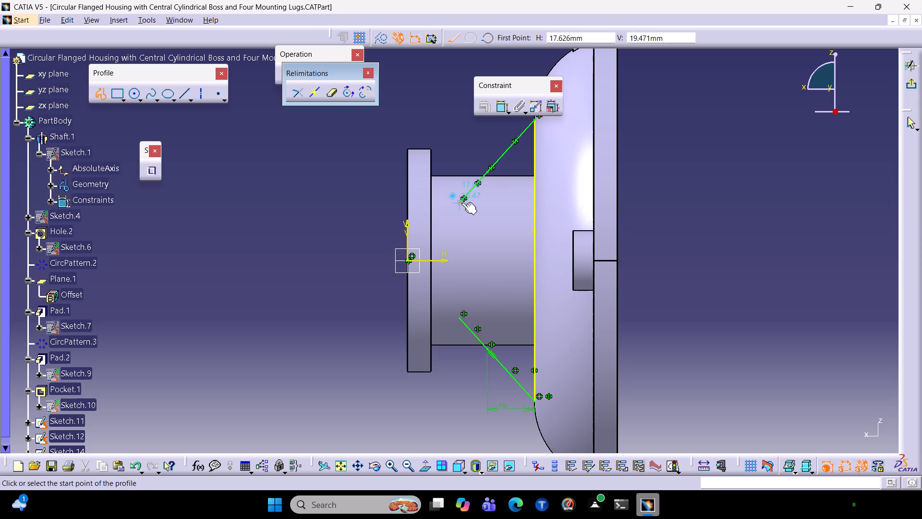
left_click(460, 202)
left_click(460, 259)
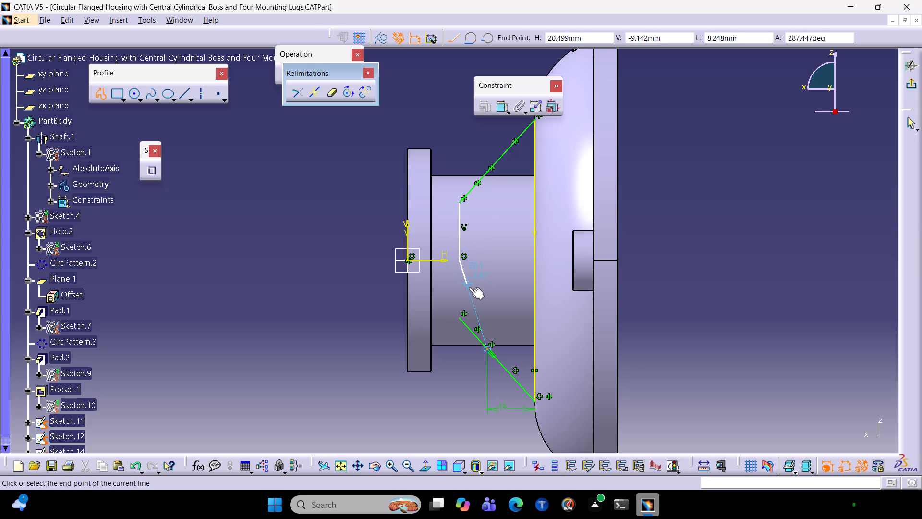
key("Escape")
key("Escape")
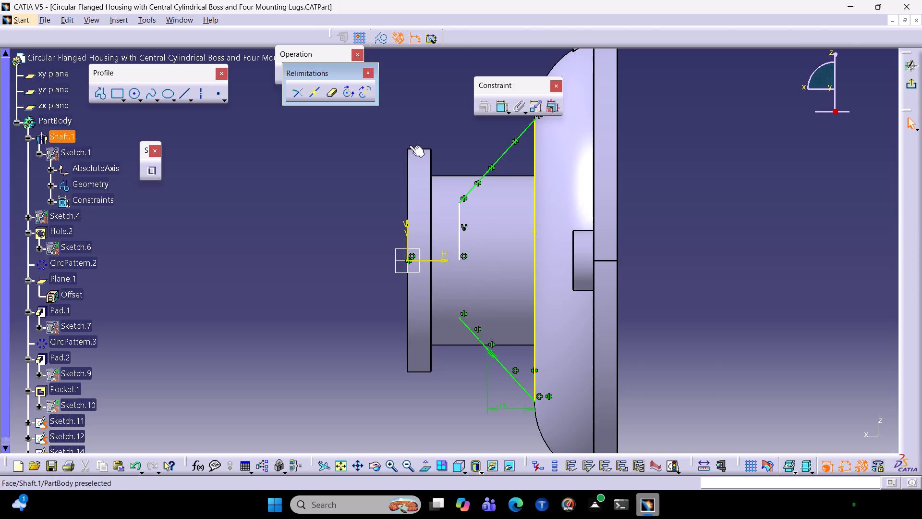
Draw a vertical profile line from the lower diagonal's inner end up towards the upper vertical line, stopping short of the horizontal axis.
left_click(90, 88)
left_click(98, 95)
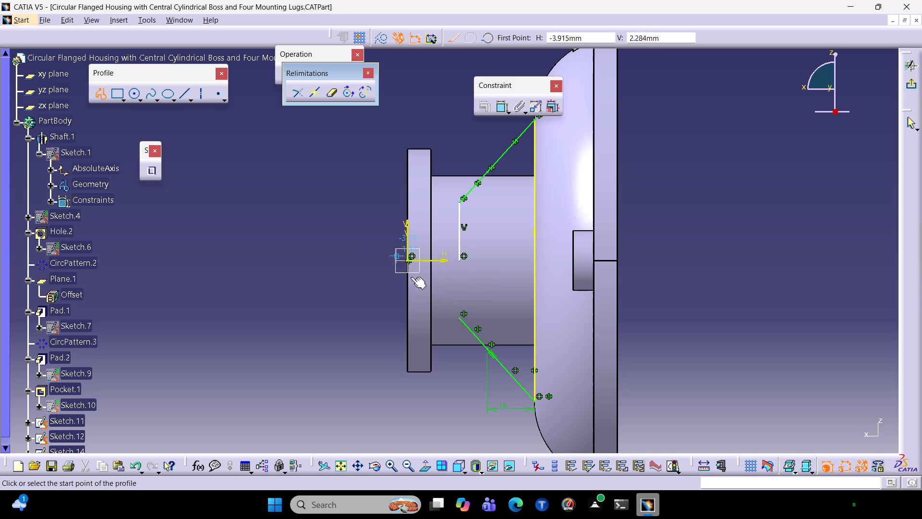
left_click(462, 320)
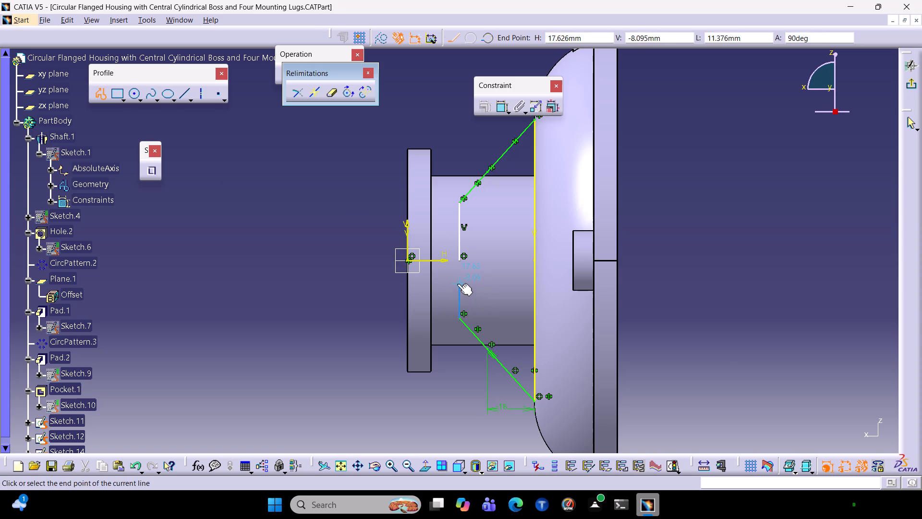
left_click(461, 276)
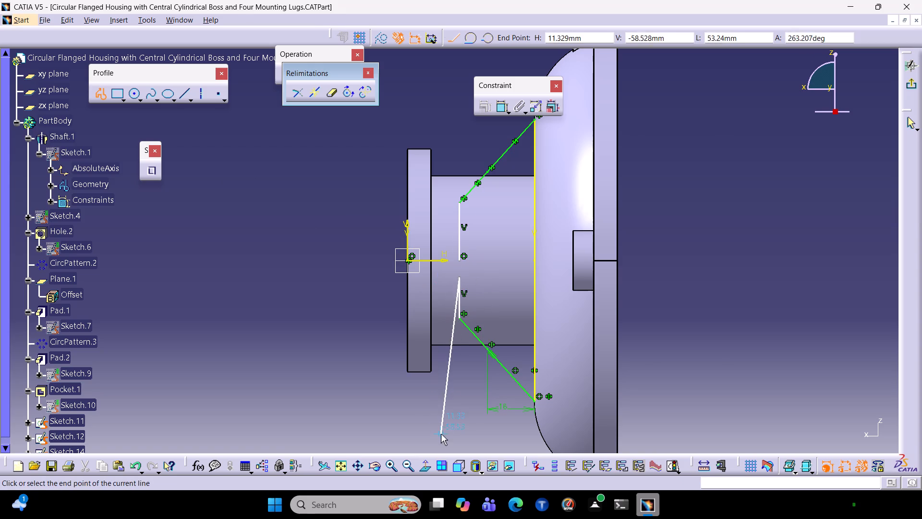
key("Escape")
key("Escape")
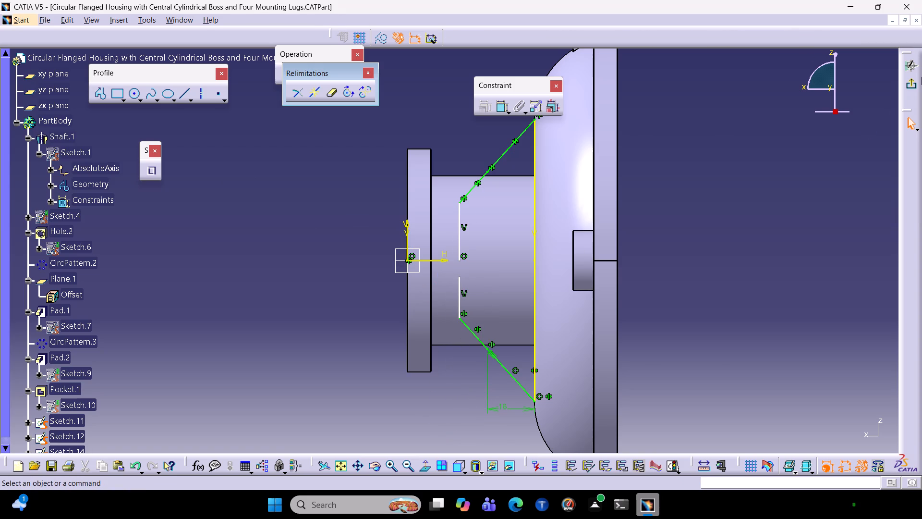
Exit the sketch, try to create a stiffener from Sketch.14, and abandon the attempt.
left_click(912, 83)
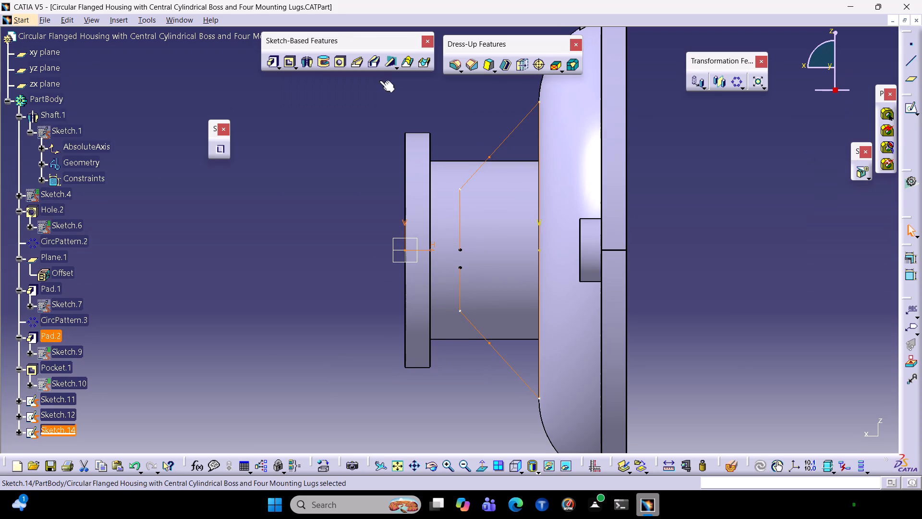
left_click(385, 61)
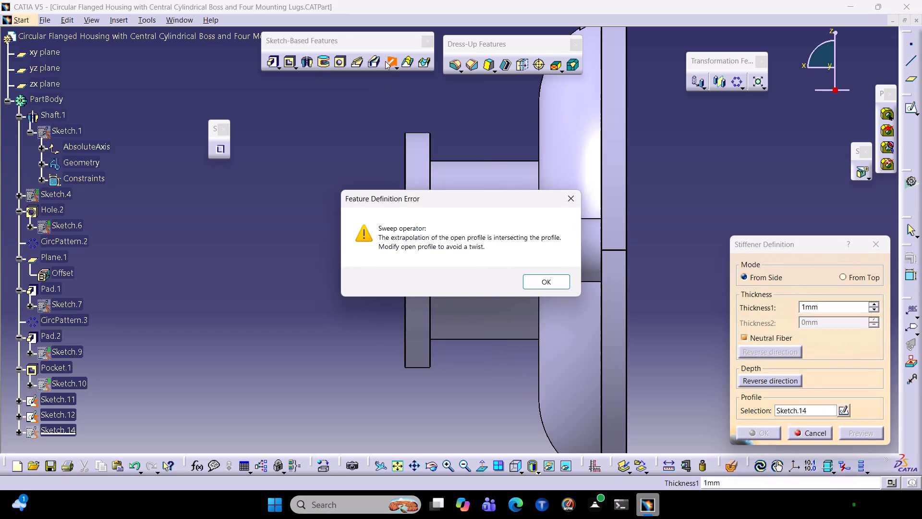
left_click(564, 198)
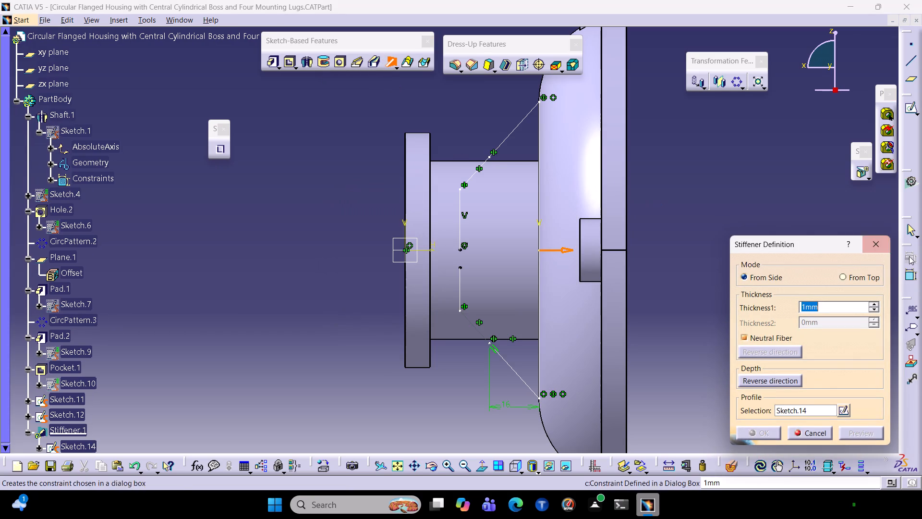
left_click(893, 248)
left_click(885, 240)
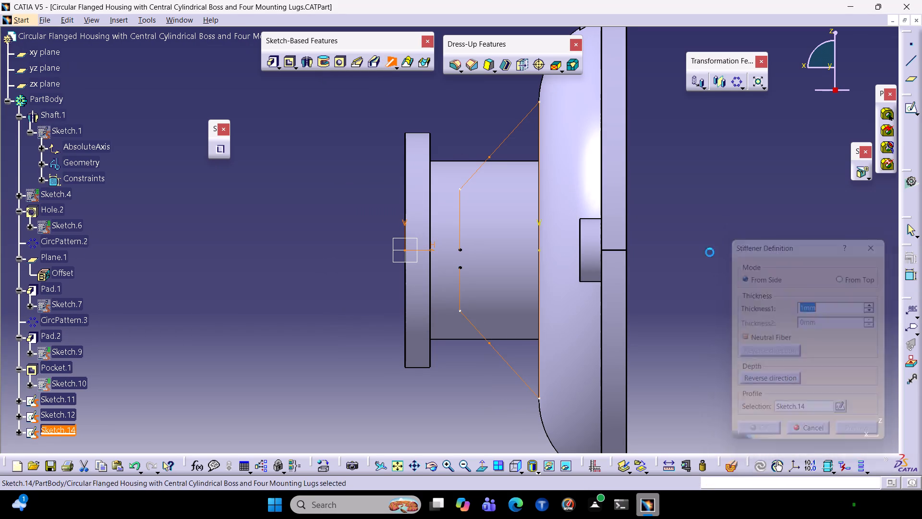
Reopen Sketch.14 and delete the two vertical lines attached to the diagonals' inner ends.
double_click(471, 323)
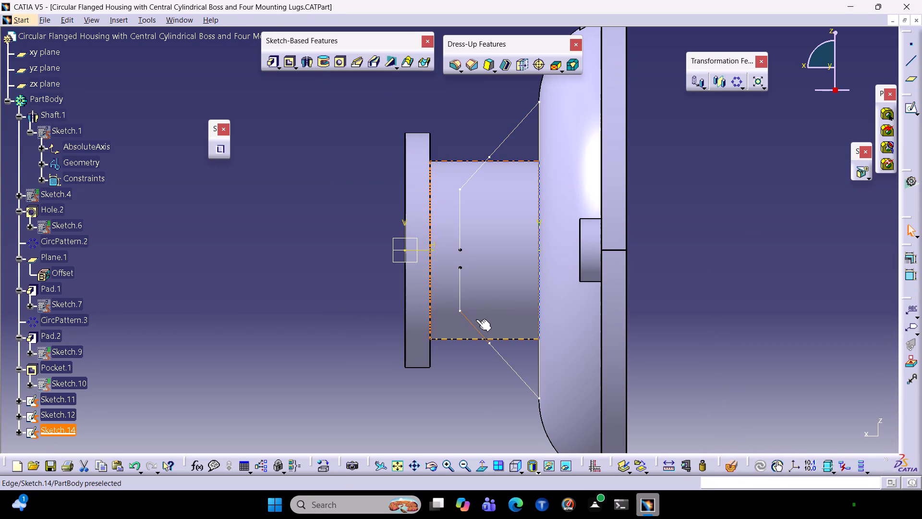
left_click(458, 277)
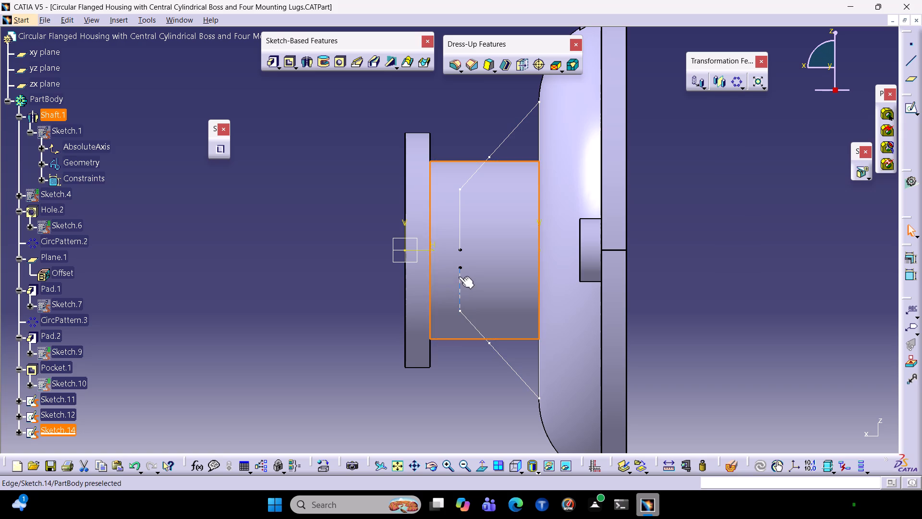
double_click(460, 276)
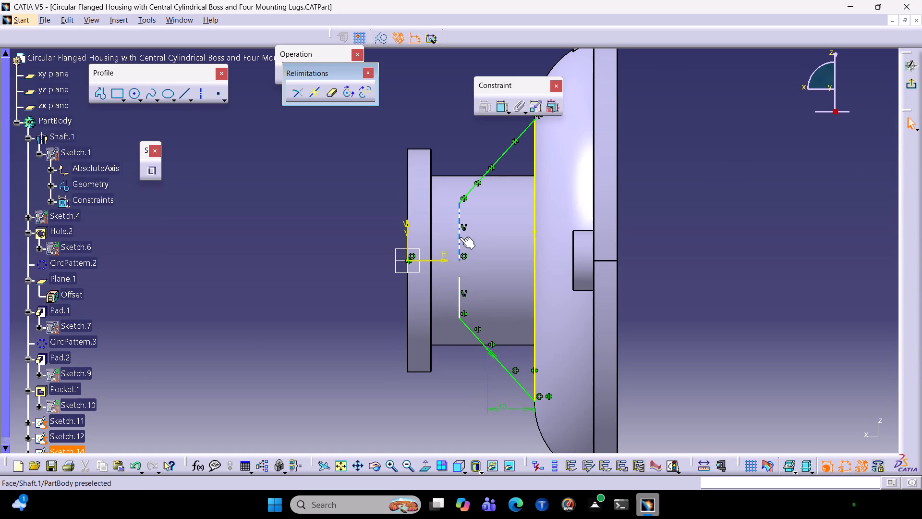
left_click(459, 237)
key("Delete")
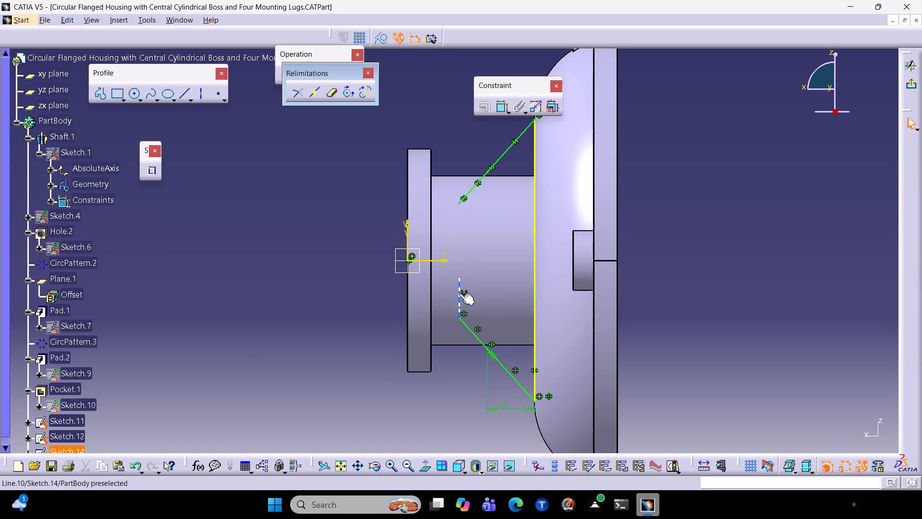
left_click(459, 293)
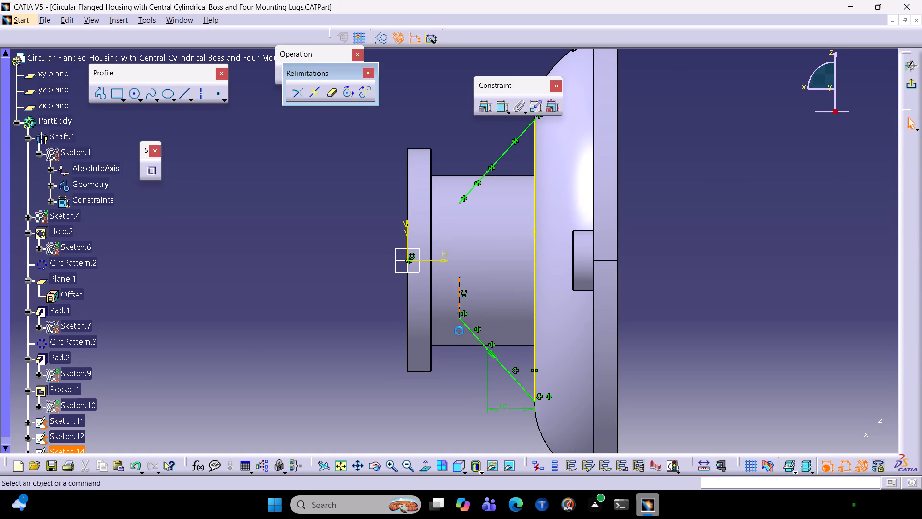
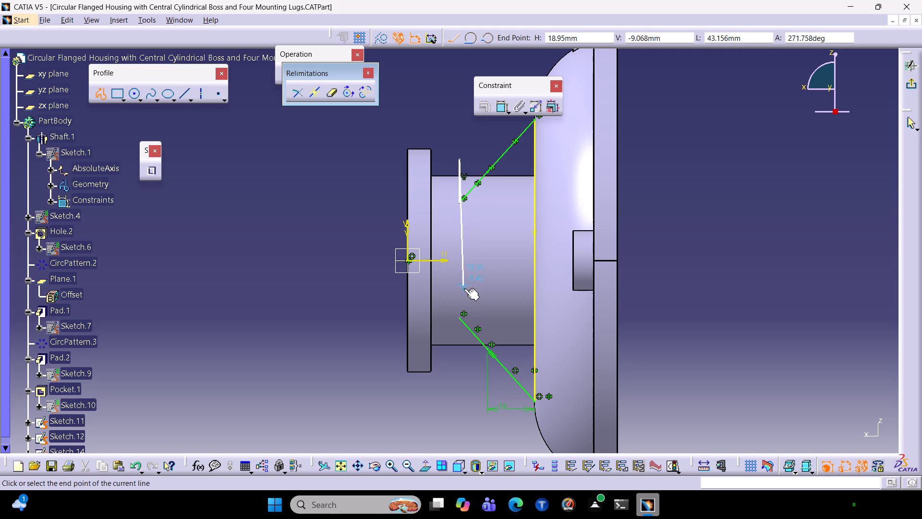
Abandon the profile in progress and delete its short vertical line at the upper diagonal's inner end.
key("Delete")
key("Delete")
key("Delete")
key("Delete")
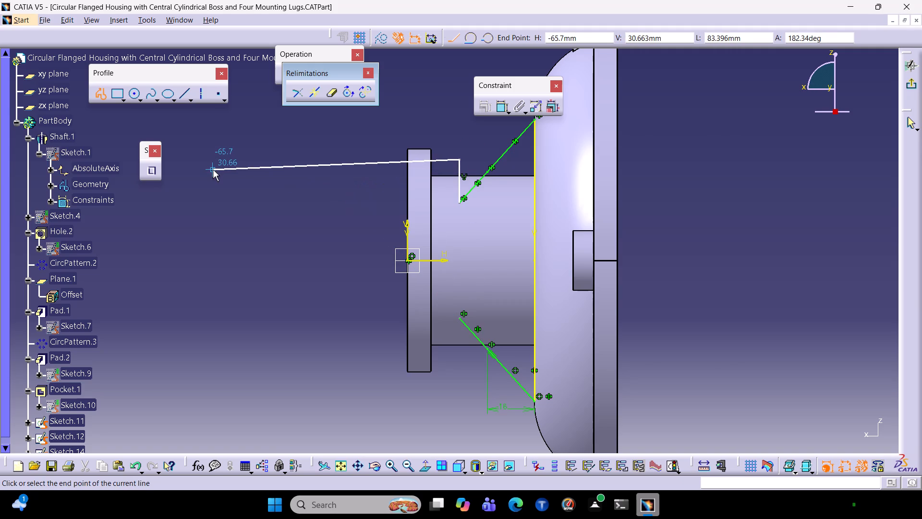
key("Escape")
key("Escape")
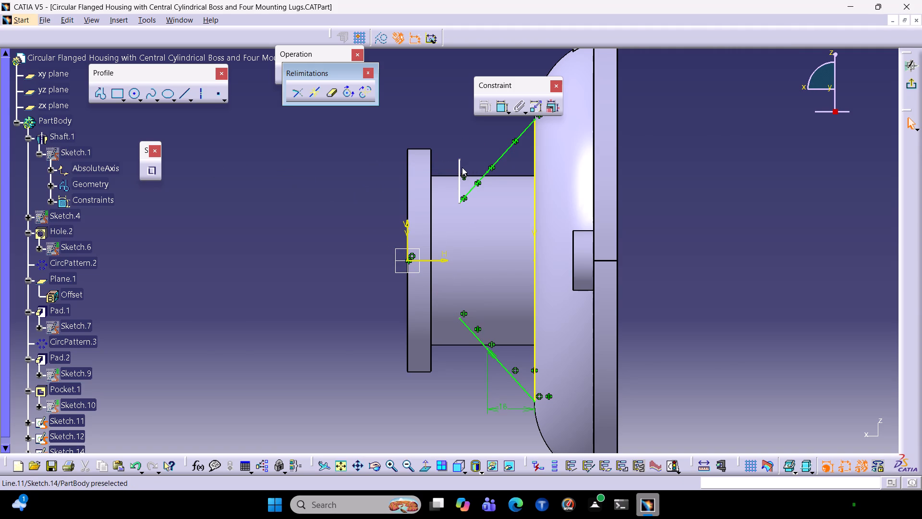
left_click(461, 168)
key("Delete")
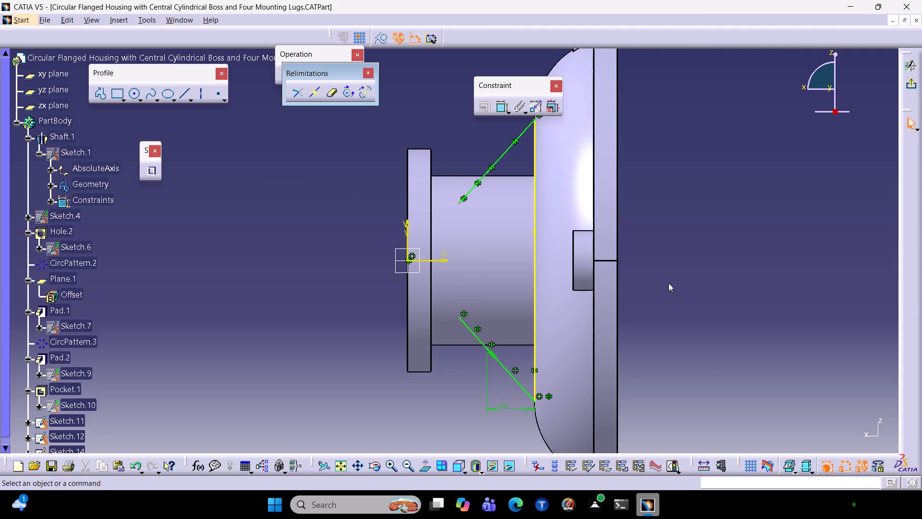
Examine how both diagonal sketch lines sit against the boss, flange and domed housing from several angles, including the standard front and right views.
scroll(251, 326, "down", 1)
middle_click_drag(251, 326, 604, 210)
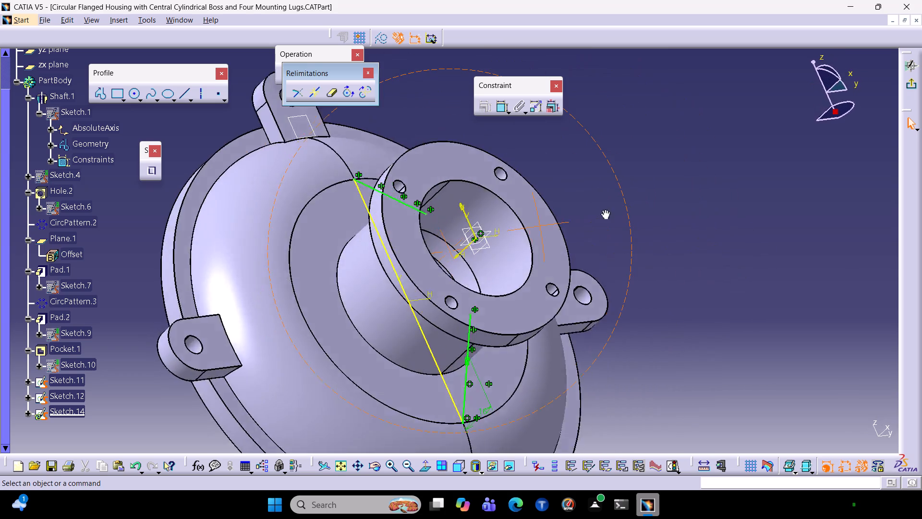
middle_click_drag(604, 210, 327, 309)
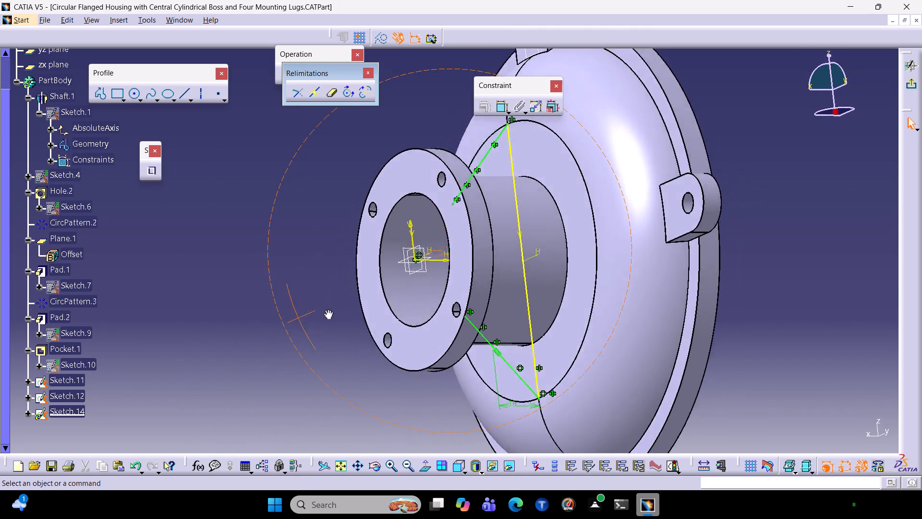
middle_click_drag(327, 309, 312, 328)
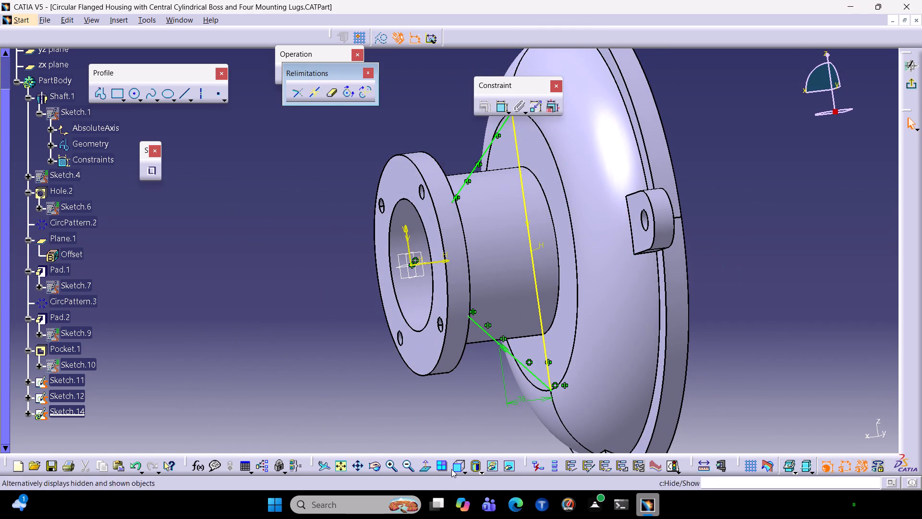
left_click(454, 467)
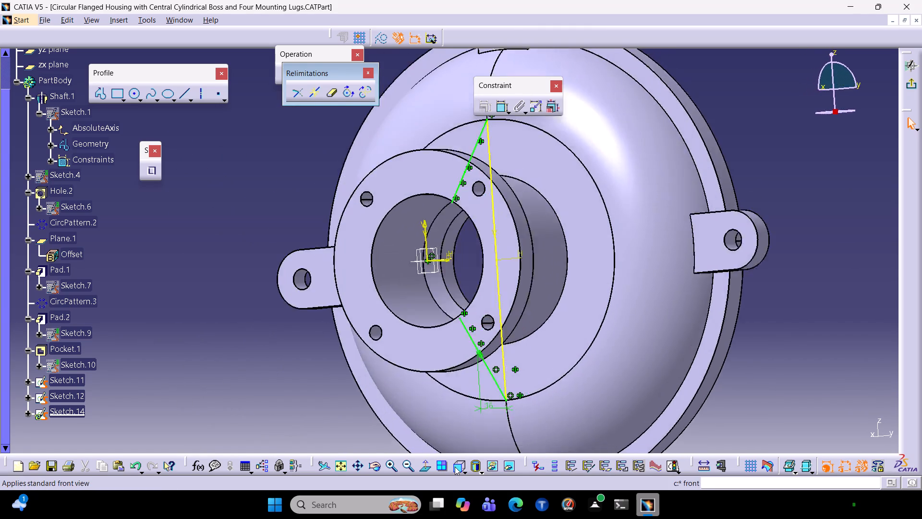
left_click(455, 466)
left_click(455, 466)
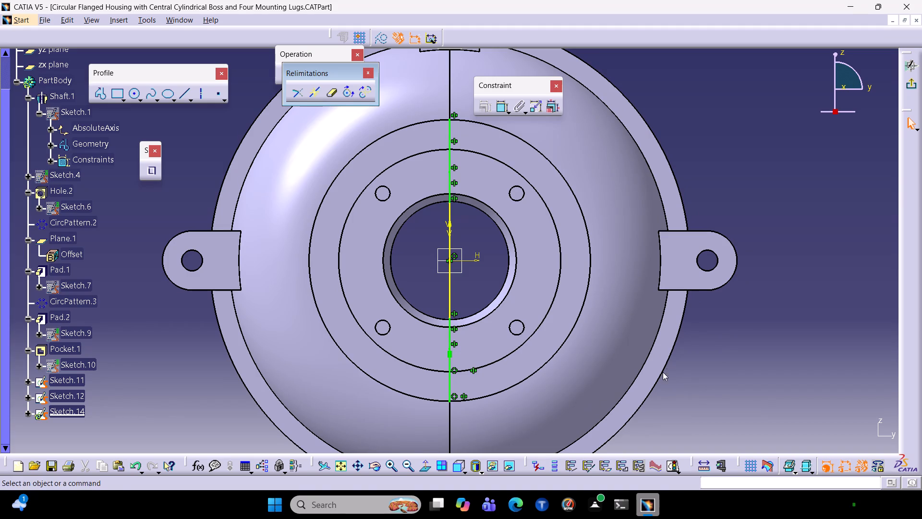
middle_click_drag(702, 347, 345, 294)
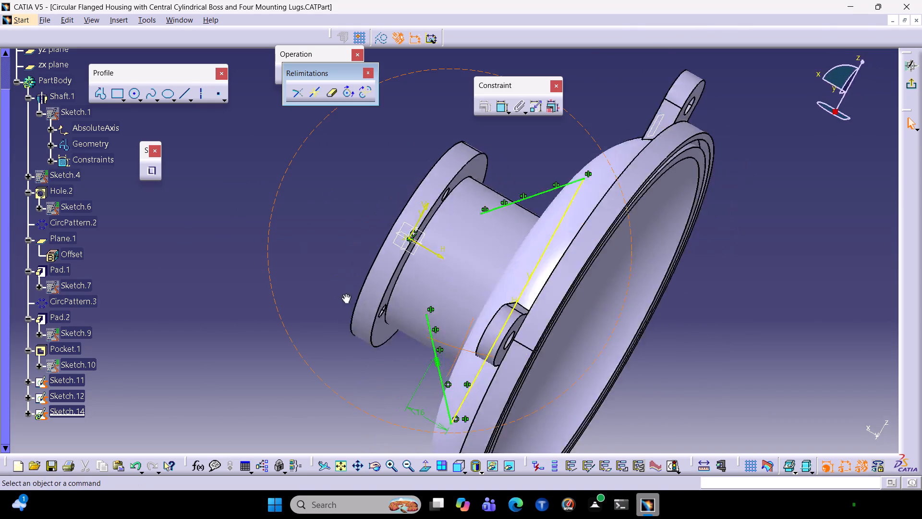
middle_click_drag(345, 294, 340, 321)
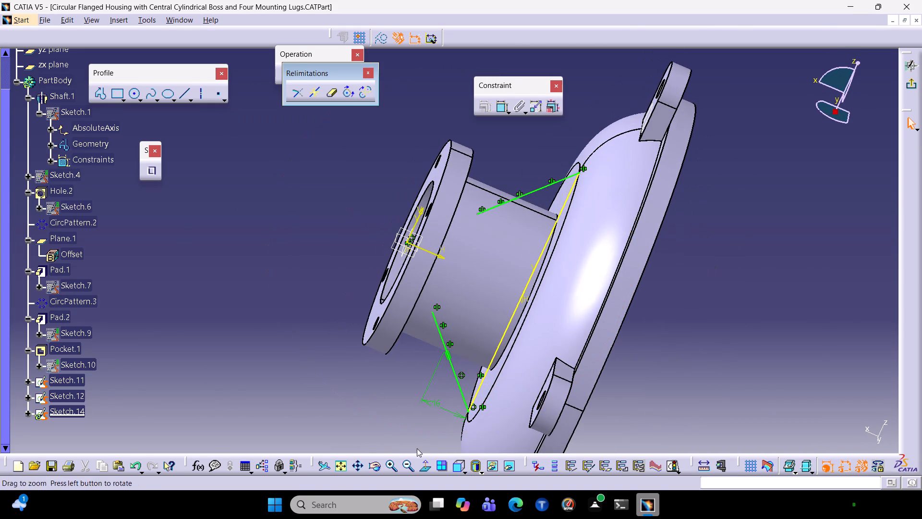
left_click(463, 472)
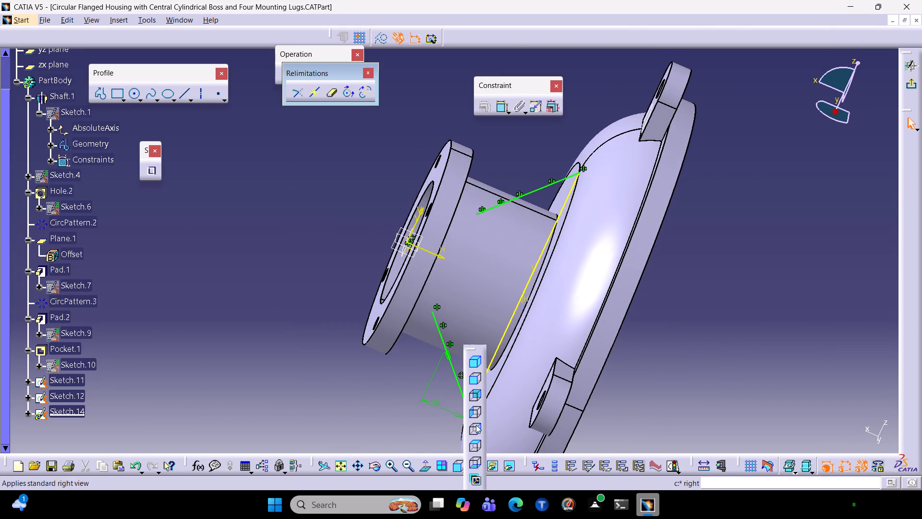
left_click(476, 425)
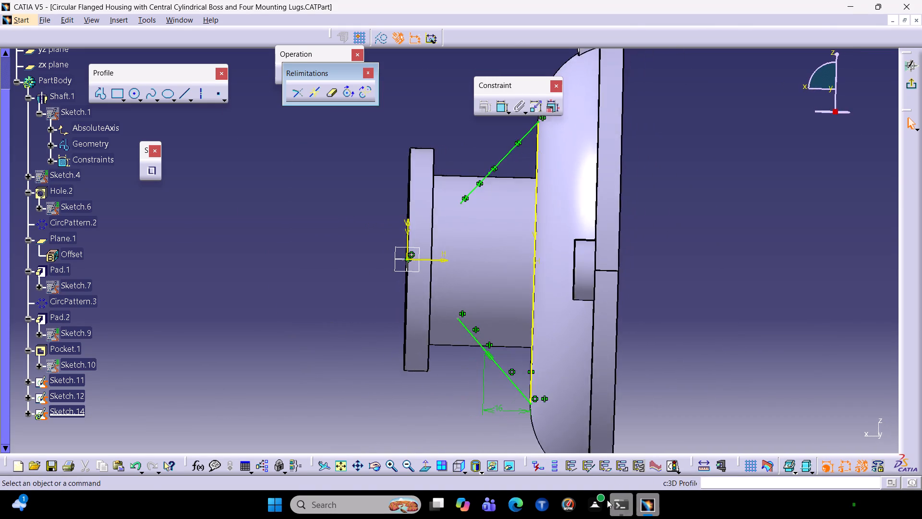
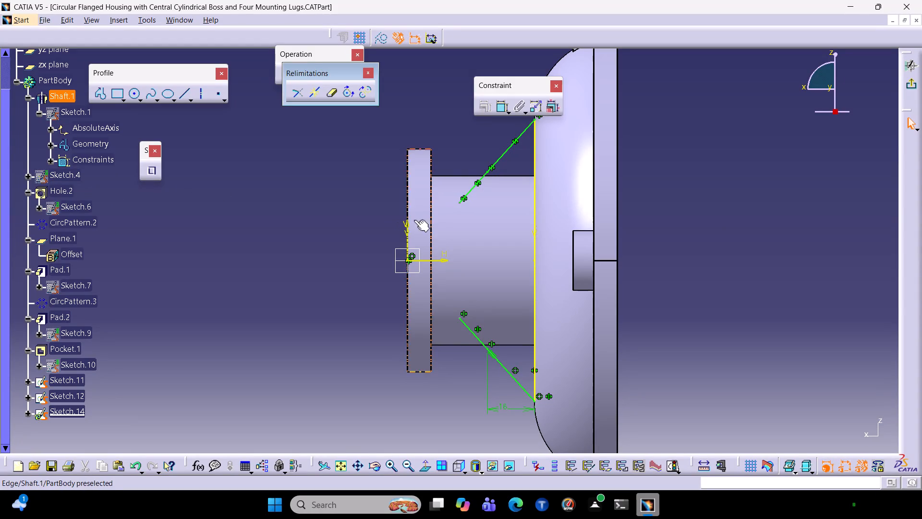
Select the lower diagonal's inner segment, where it runs inside the boss, and check its position against the boss.
left_click(475, 335)
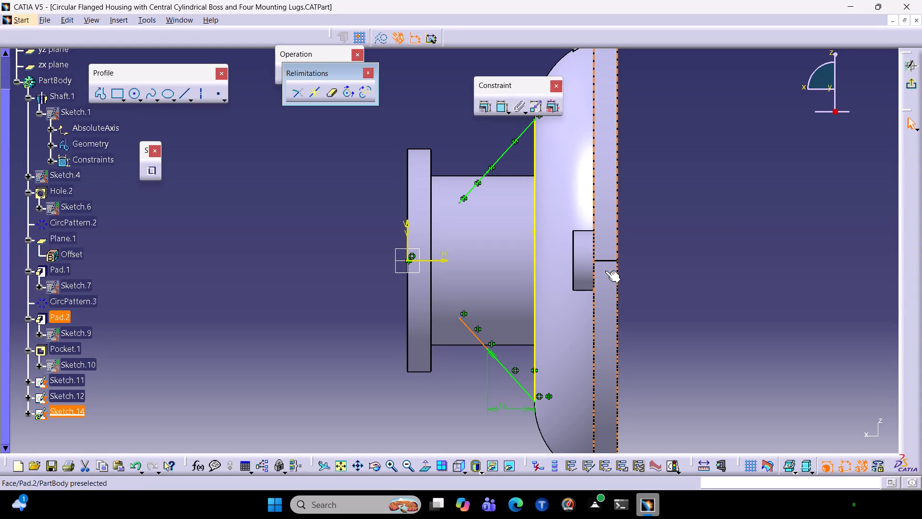
middle_click_drag(433, 389, 436, 378)
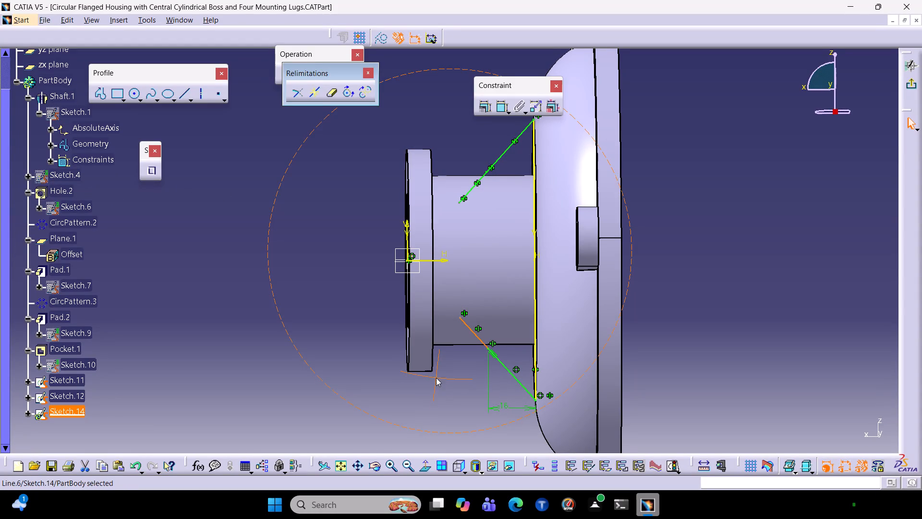
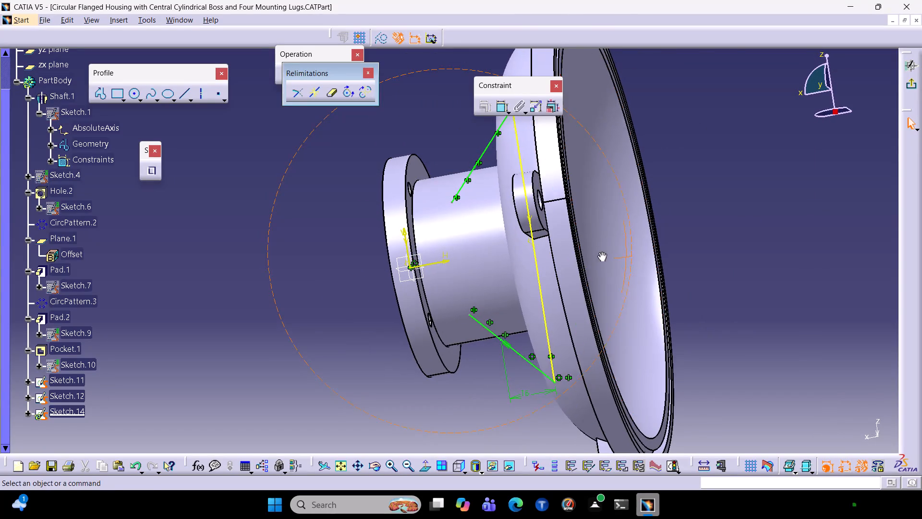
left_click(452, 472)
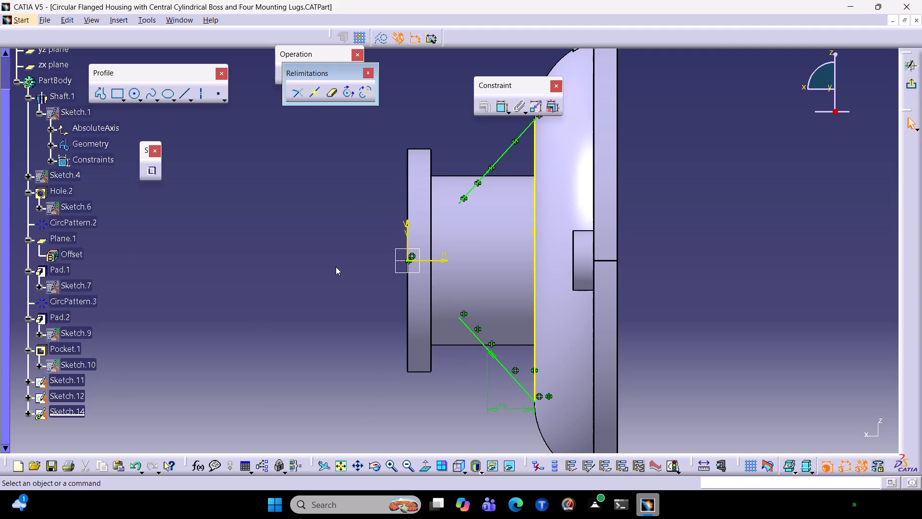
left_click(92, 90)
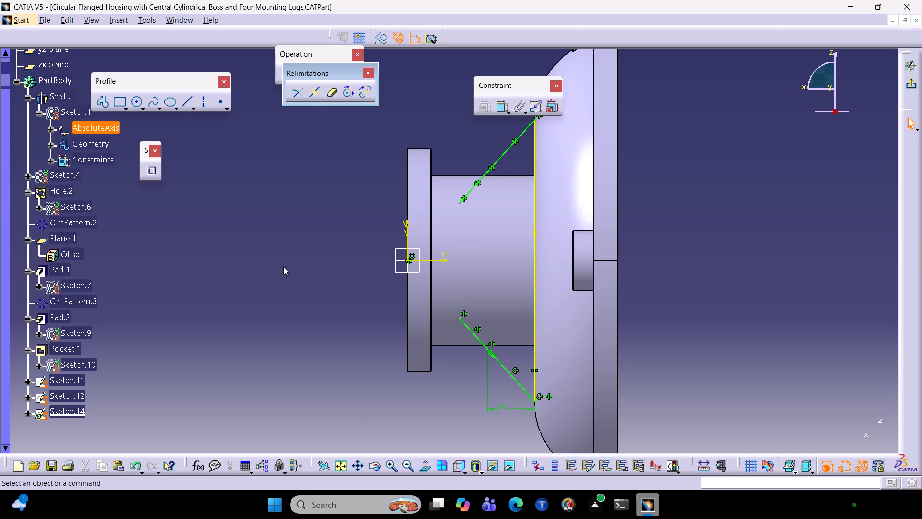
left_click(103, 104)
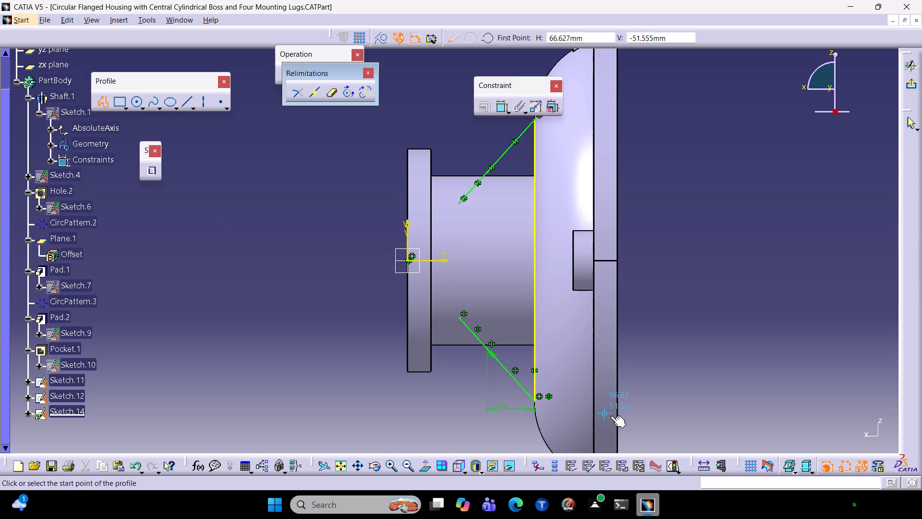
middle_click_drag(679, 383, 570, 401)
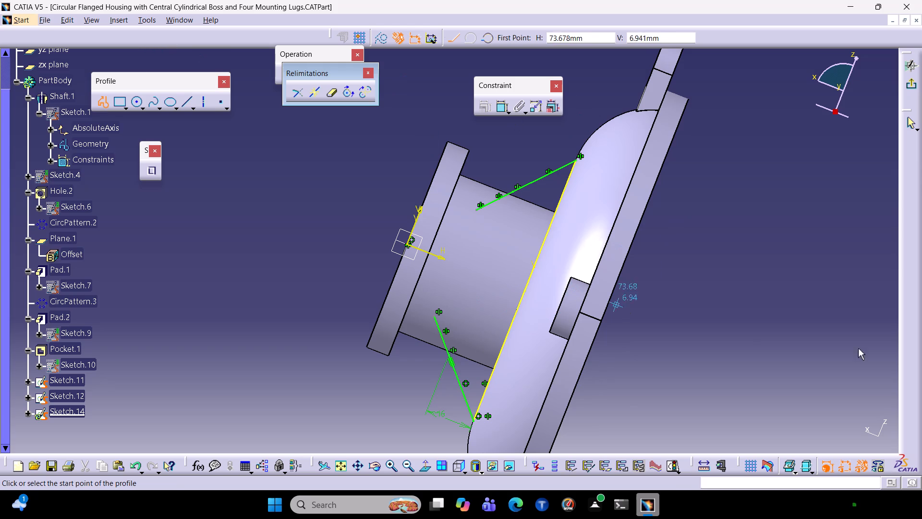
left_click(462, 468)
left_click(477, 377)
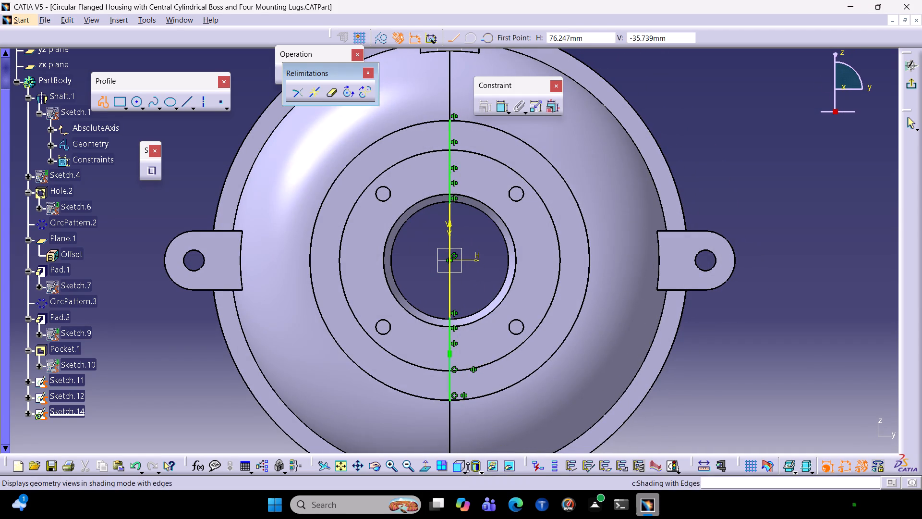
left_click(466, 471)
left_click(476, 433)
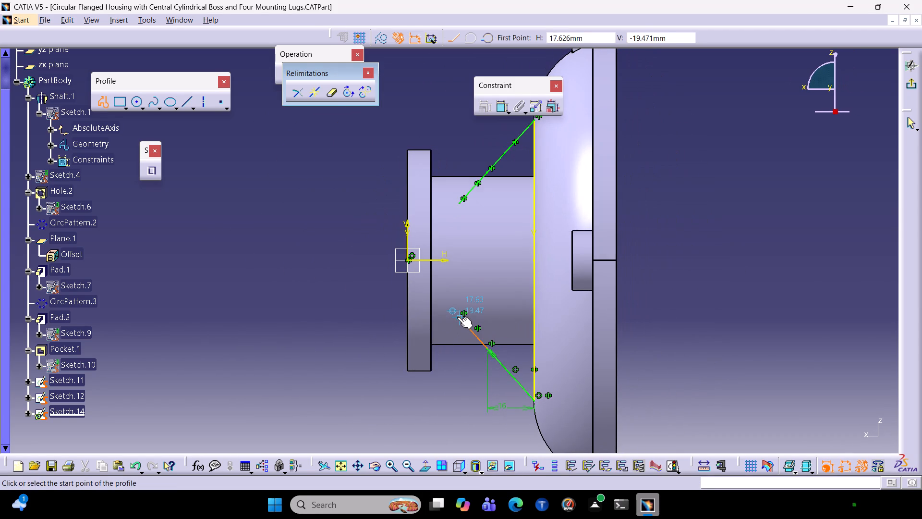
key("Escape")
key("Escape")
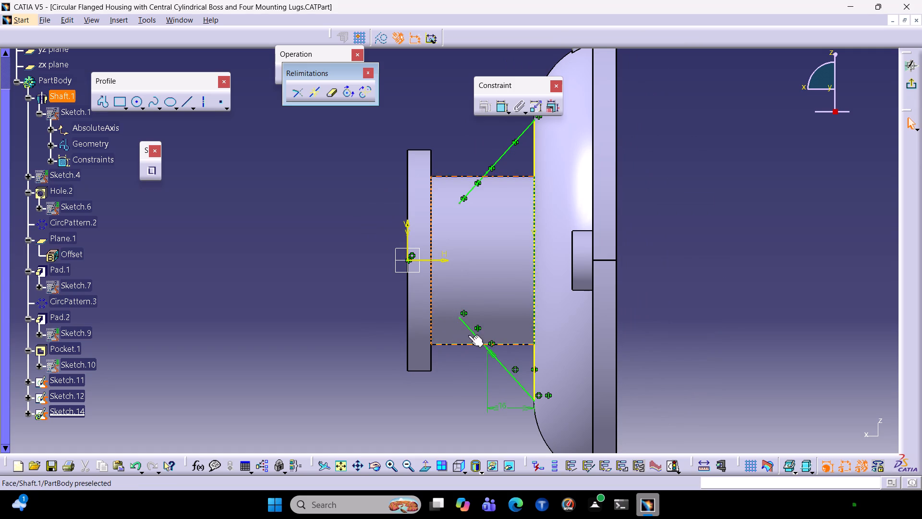
Delete the inner segments of the lower and upper diagonals where they run inside the boss.
left_click(469, 334)
left_click(473, 331)
key("Delete")
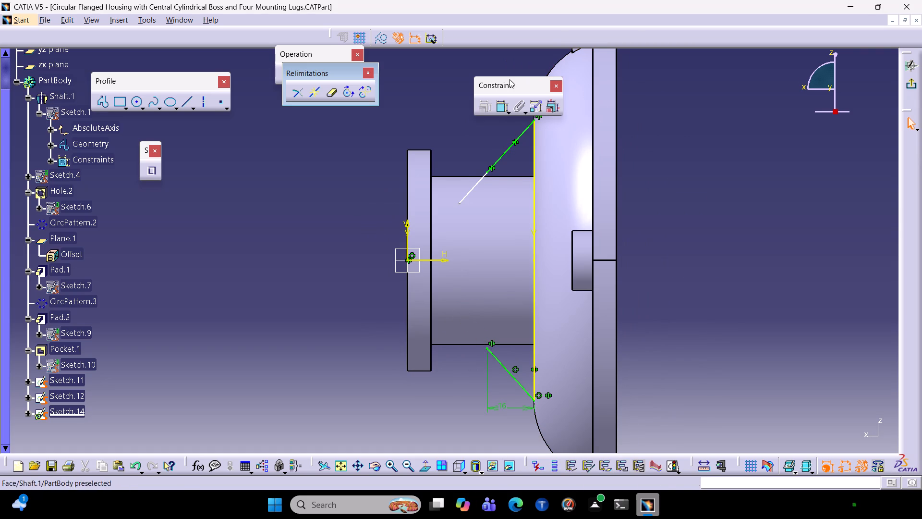
left_click(480, 179)
key("Delete")
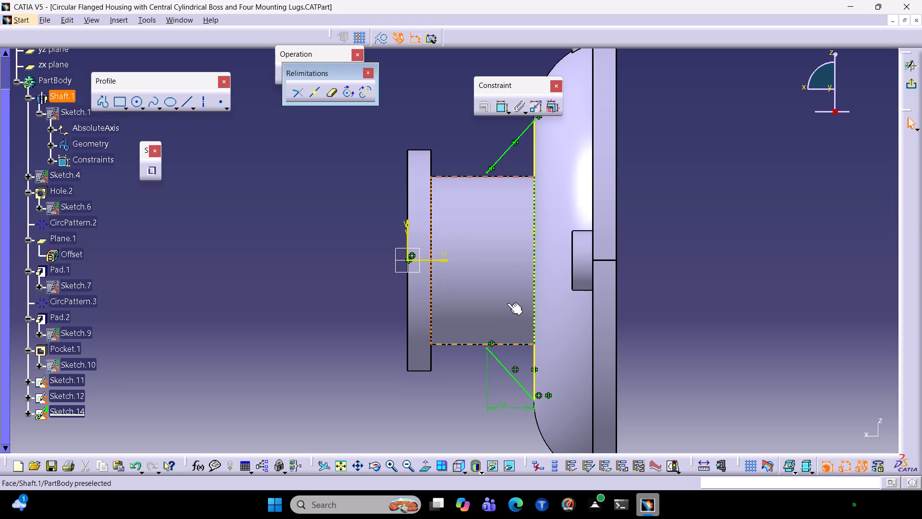
key("Escape")
key("Escape")
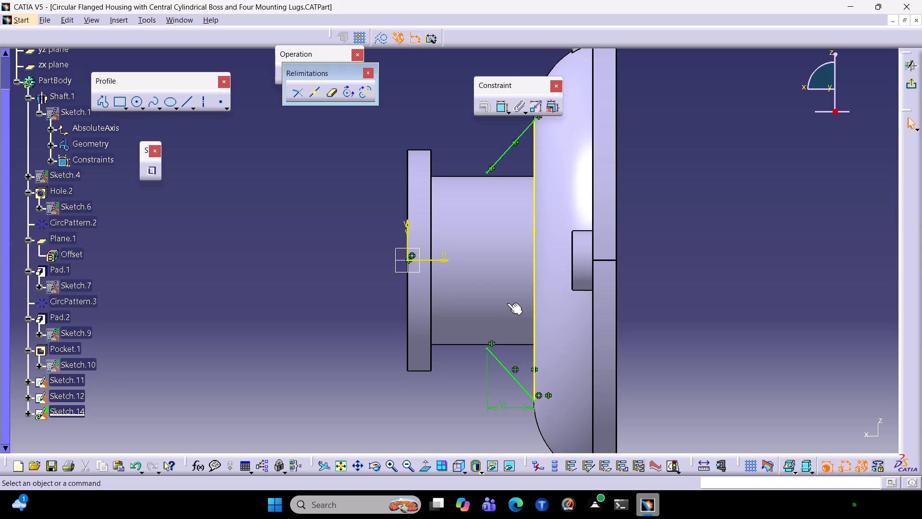
key("Escape")
key("Escape")
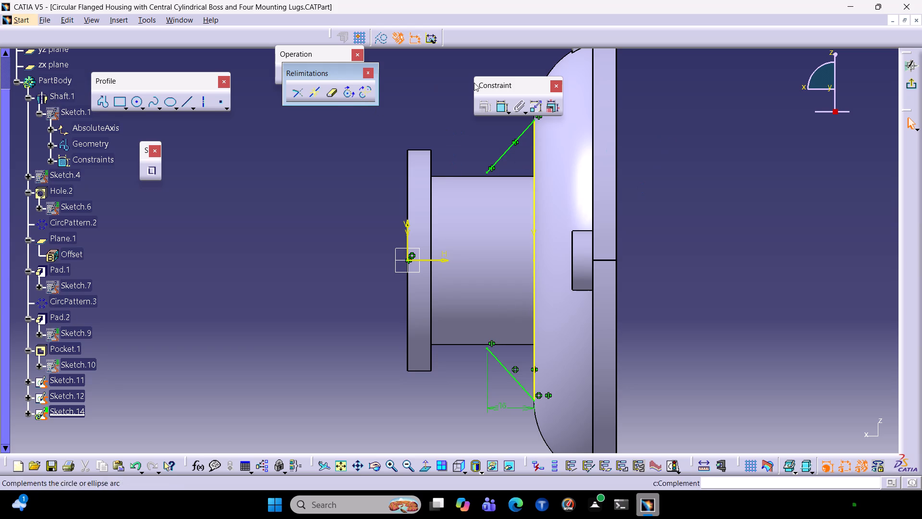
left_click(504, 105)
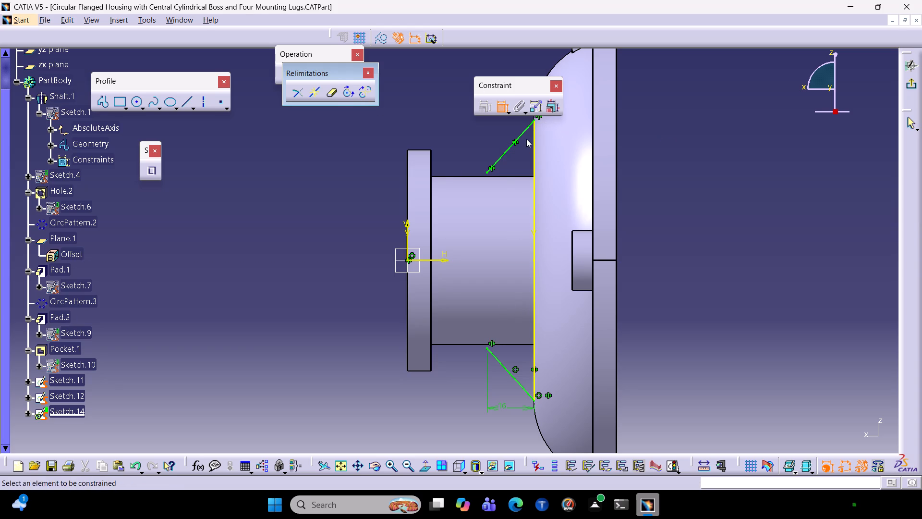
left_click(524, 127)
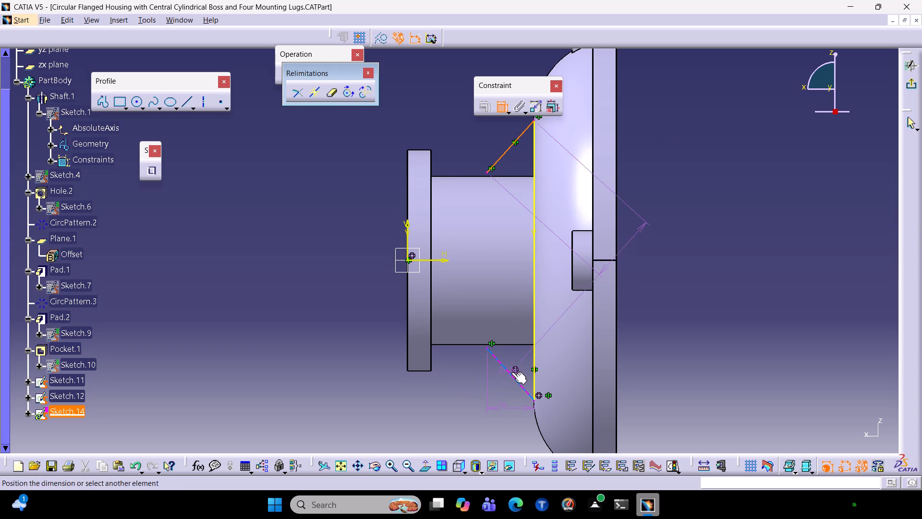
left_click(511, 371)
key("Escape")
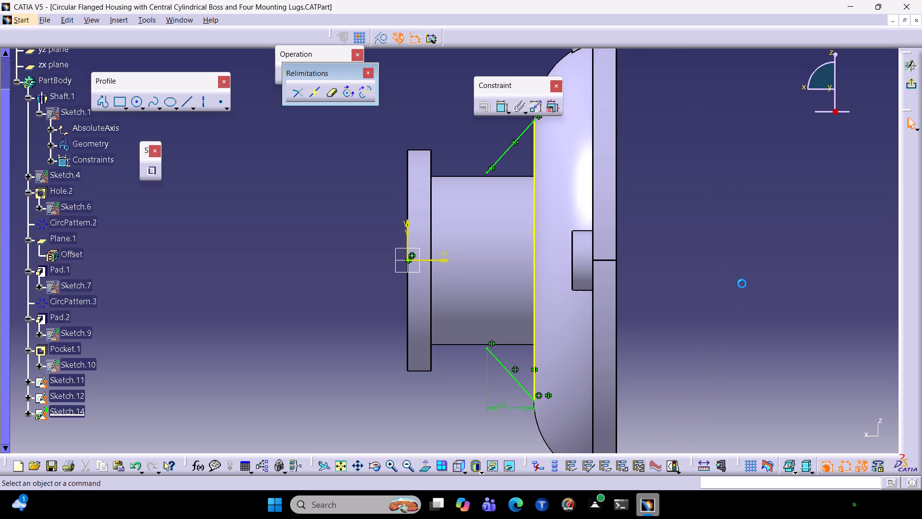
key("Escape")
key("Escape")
Delete the vertical sketch line joining the two diagonals' outer ends along the housing face.
left_click(532, 171)
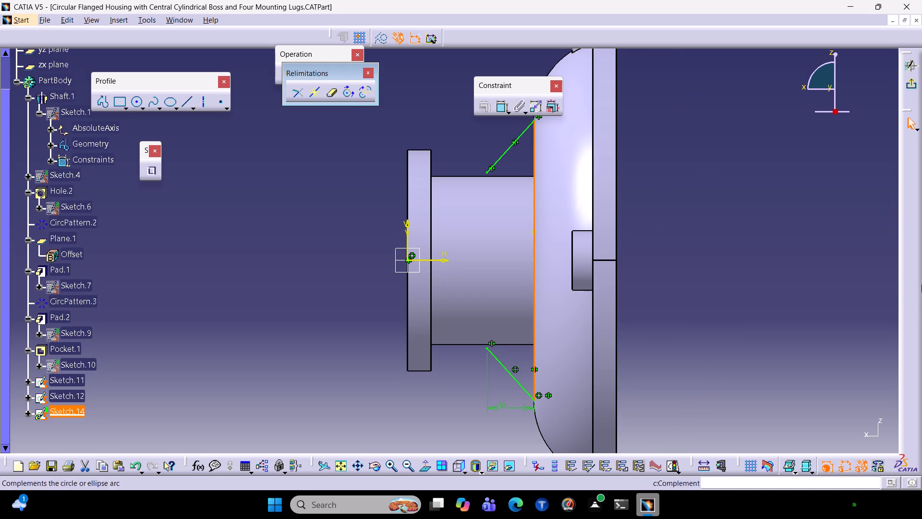
key("Delete")
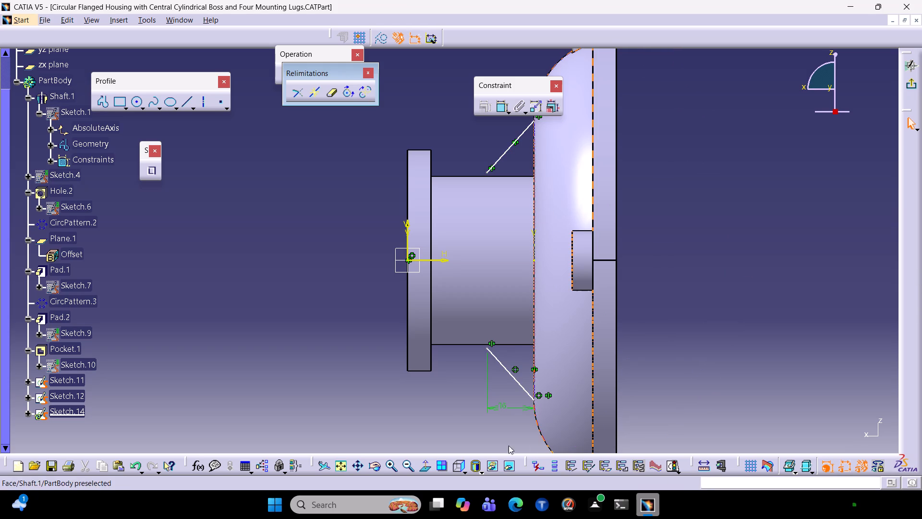
Constrain the lower diagonal's outer endpoint as coincident with the housing's flat face edge where the boss meets it.
middle_click_drag(452, 396, 474, 295)
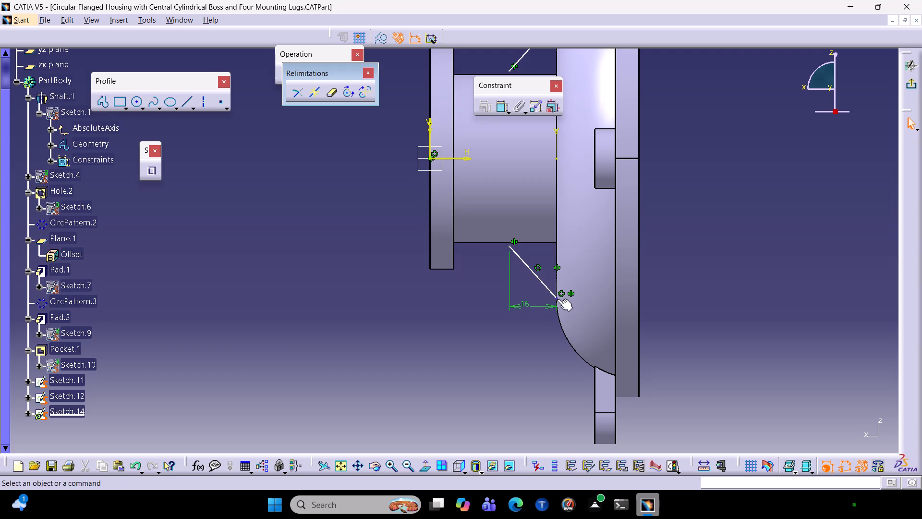
left_click(558, 298)
left_click(556, 284, "ctrl")
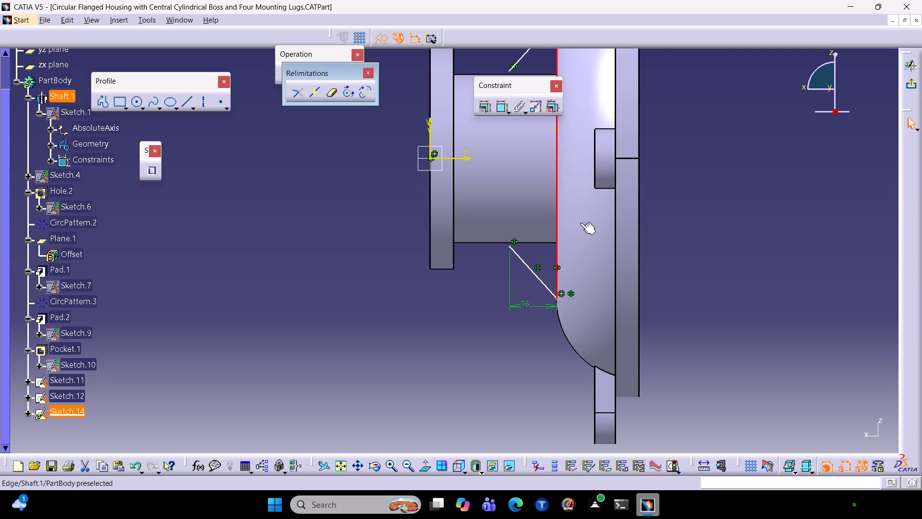
left_click(484, 108)
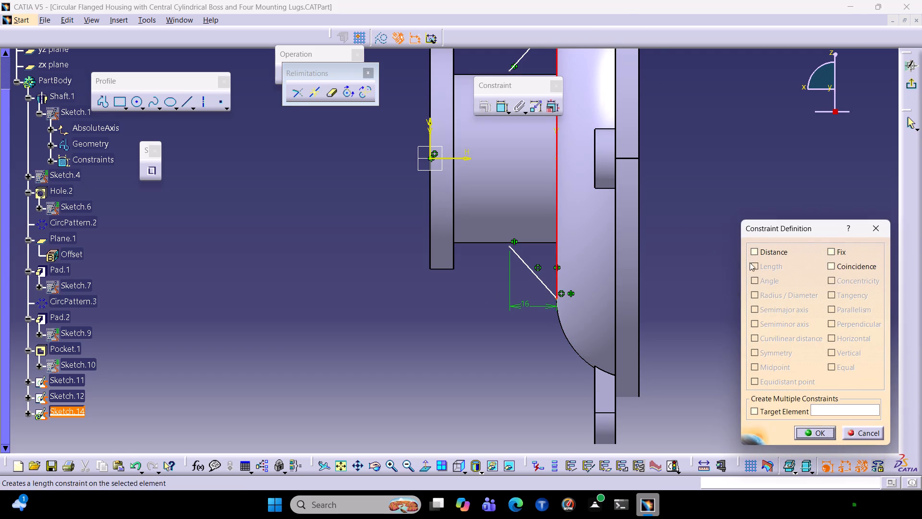
left_click(836, 268)
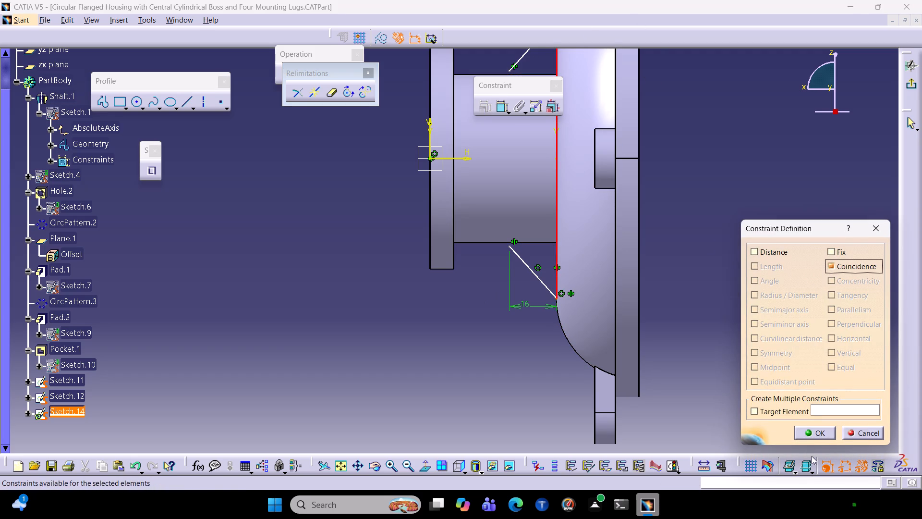
left_click(814, 435)
left_click(420, 330)
Examine both remaining diagonals against the boss and the housing face from several angles.
middle_click_drag(420, 329, 553, 297)
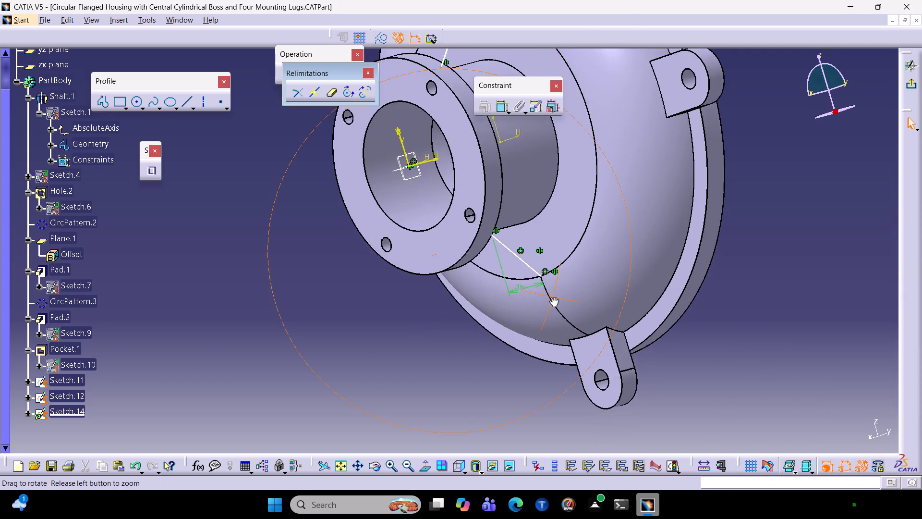
middle_click_drag(553, 297, 430, 341)
middle_click_drag(525, 205, 514, 360)
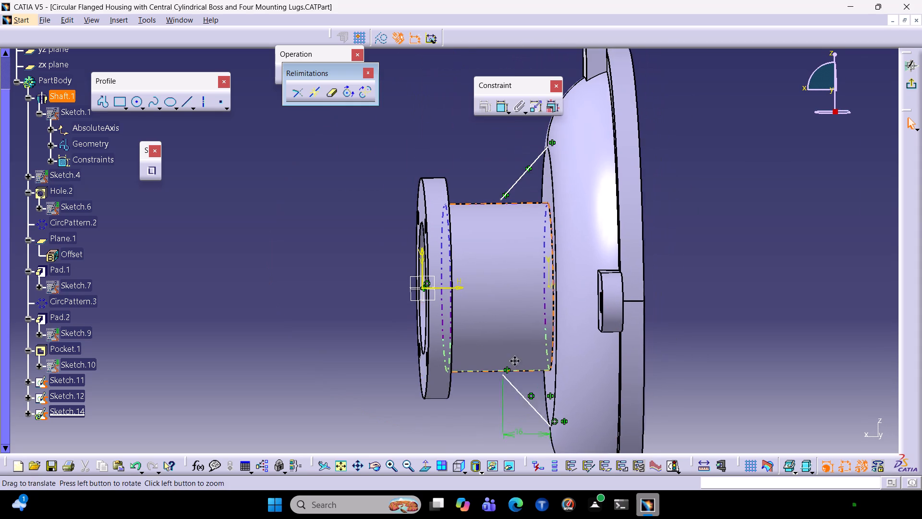
middle_click_drag(514, 360, 510, 400)
middle_click_drag(633, 239, 591, 222)
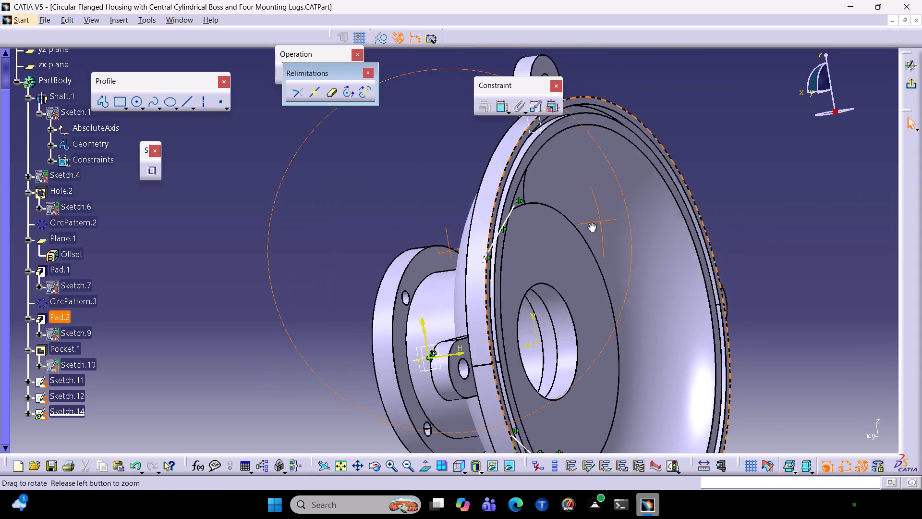
middle_click_drag(591, 222, 648, 219)
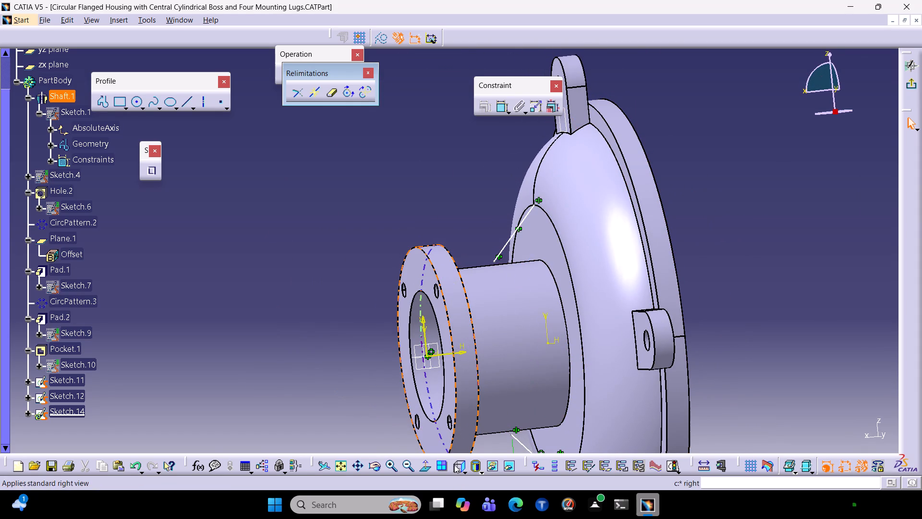
left_click(455, 464)
middle_click_drag(666, 347, 669, 278)
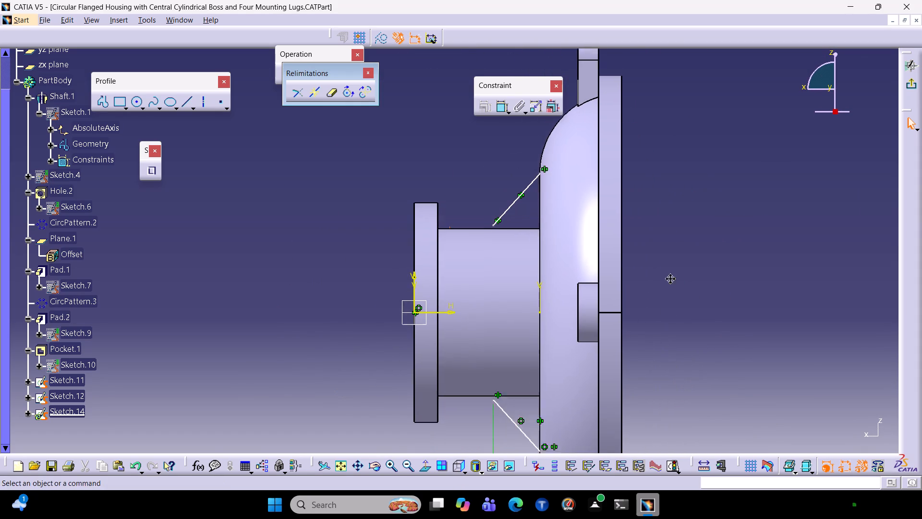
middle_click_drag(669, 278, 671, 239)
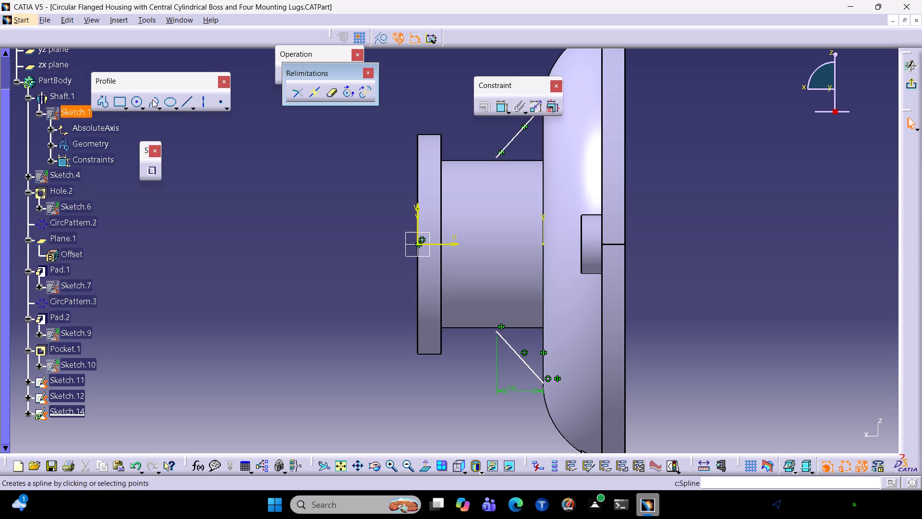
Draw an 87 mm vertical line with symmetrical extension, centred on the horizontal axis at the housing's flat face.
left_click(190, 106)
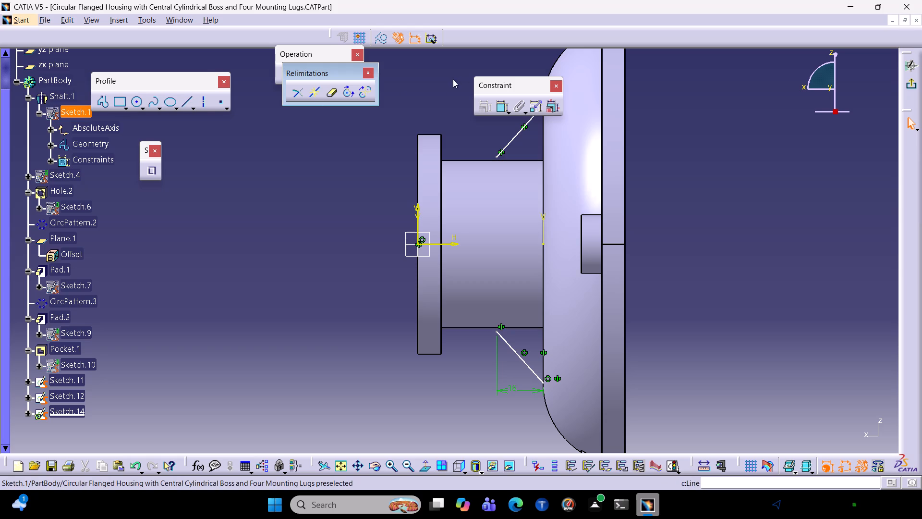
left_click(184, 99)
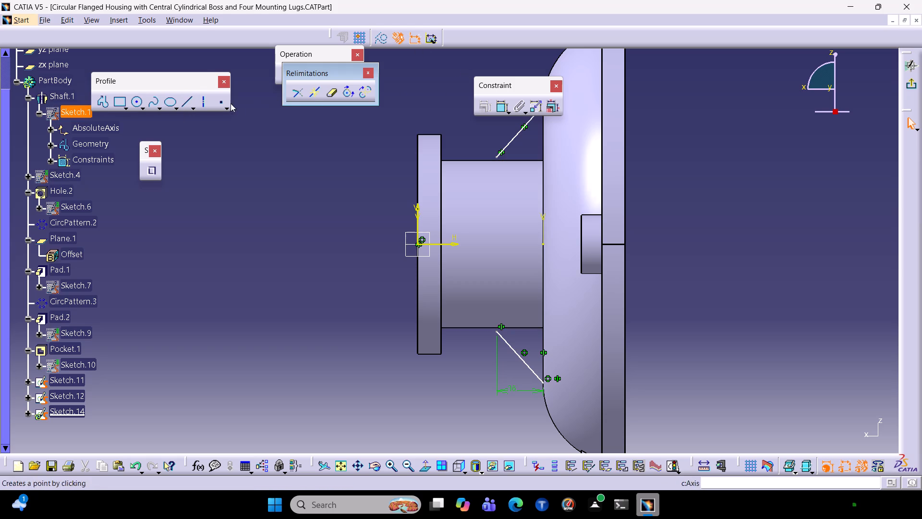
left_click(188, 99)
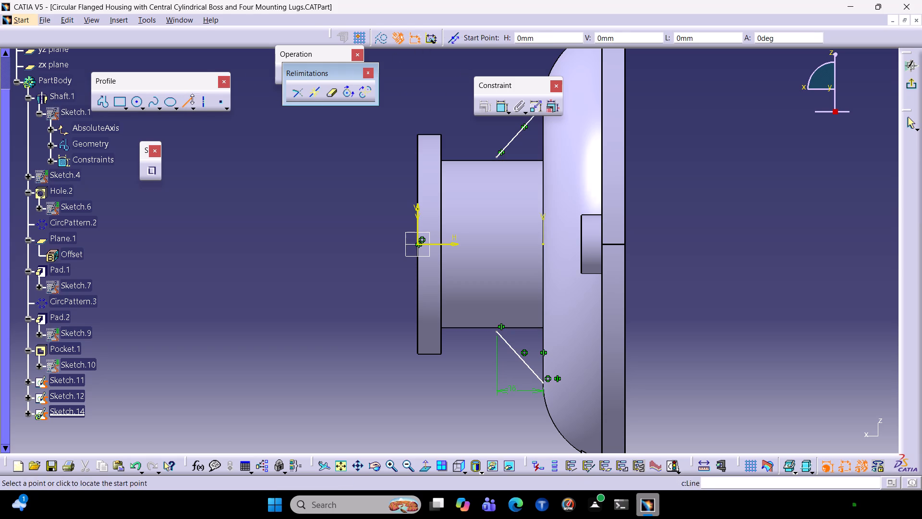
left_click(458, 38)
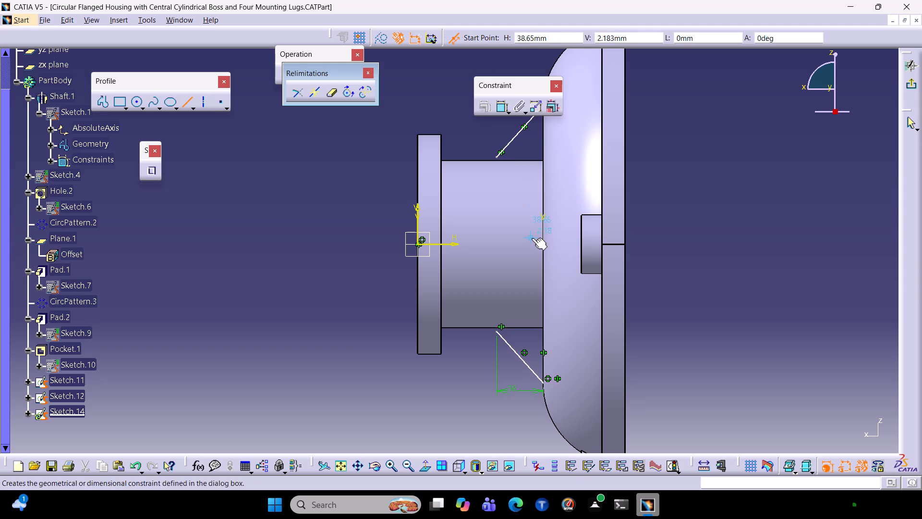
left_click(544, 244)
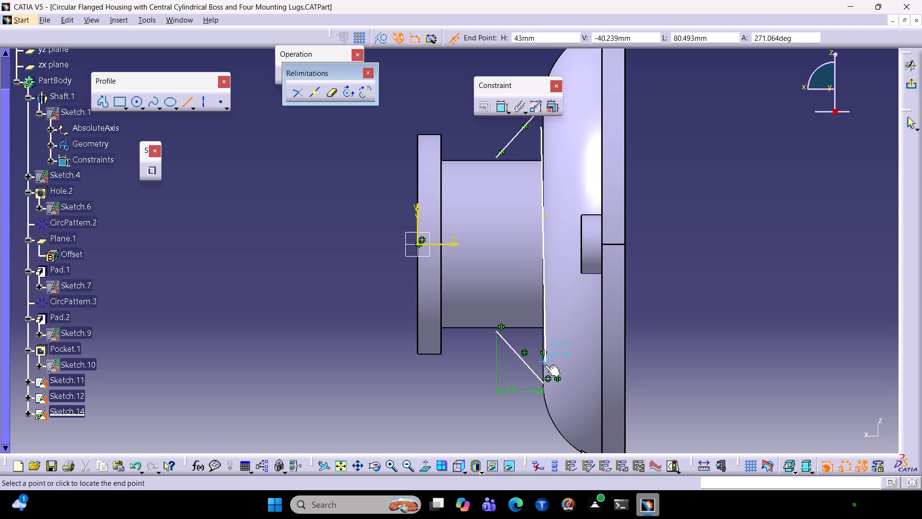
key("Tab")
key("Tab")
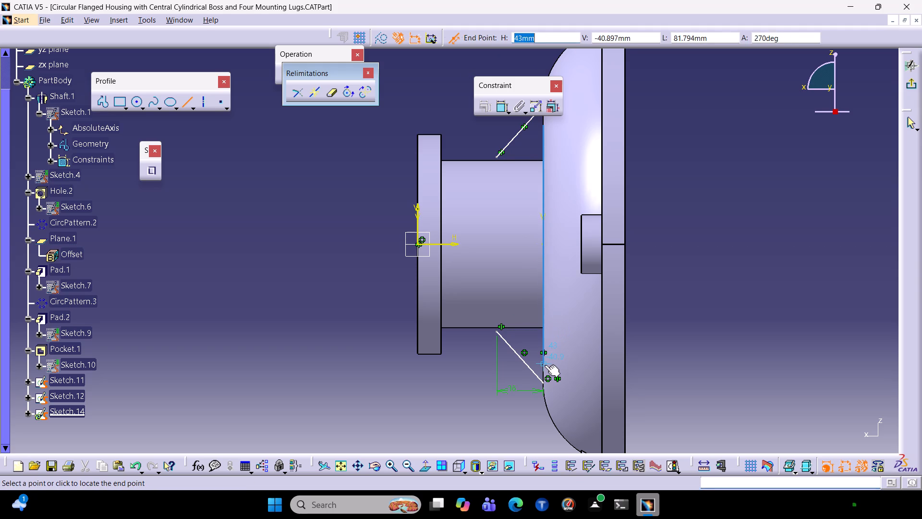
key("Tab")
key("Tab")
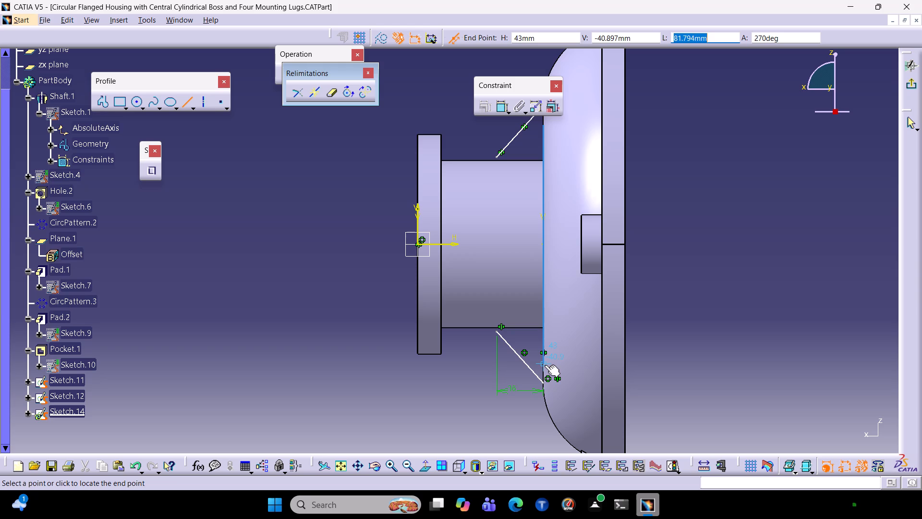
type("87")
key("Return")
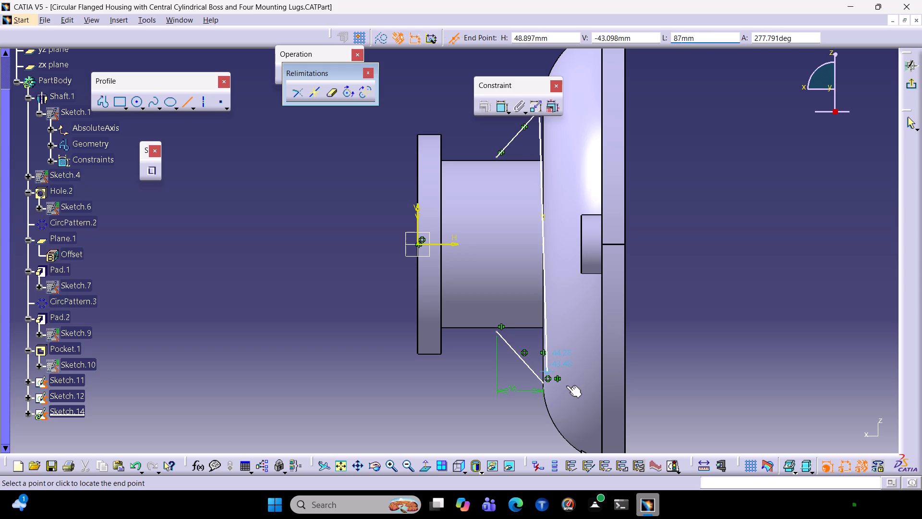
left_click(544, 366)
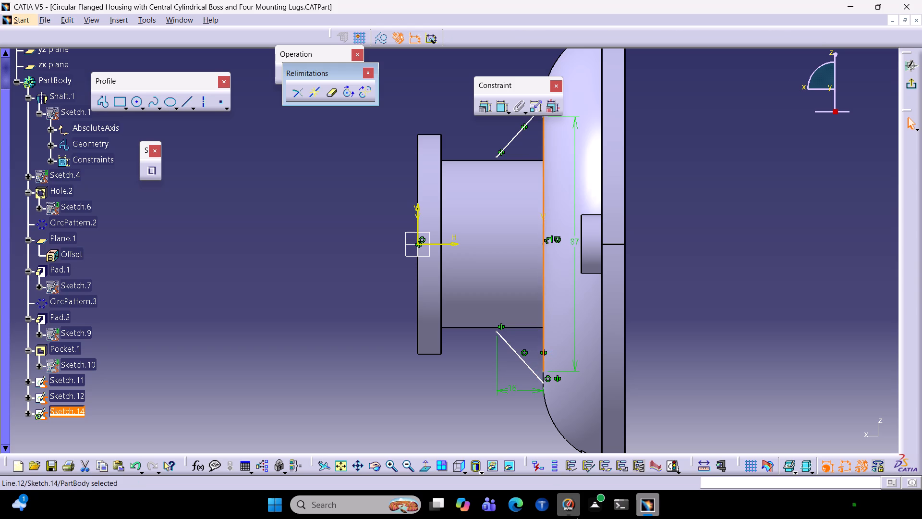
Constrain the lower diagonal's outer endpoint as coincident with the lower end of the 87 mm vertical line.
key("Escape")
key("Escape")
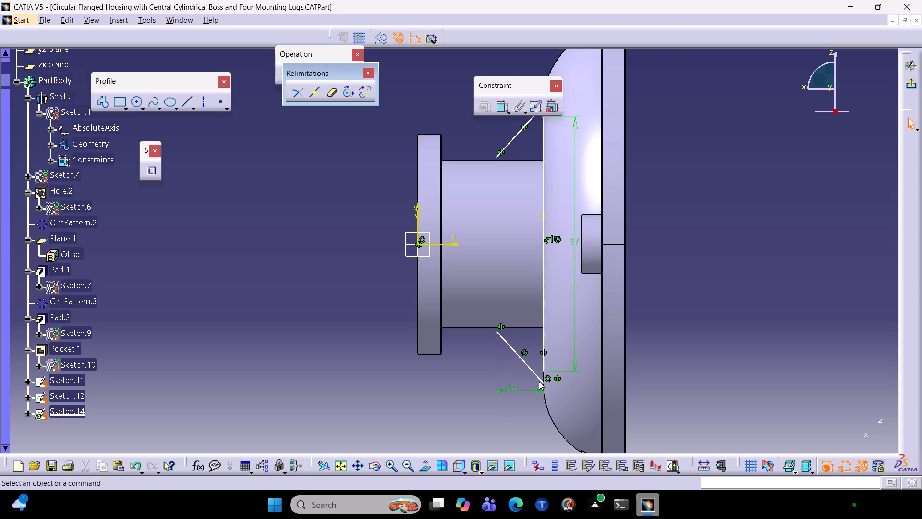
left_click(544, 383)
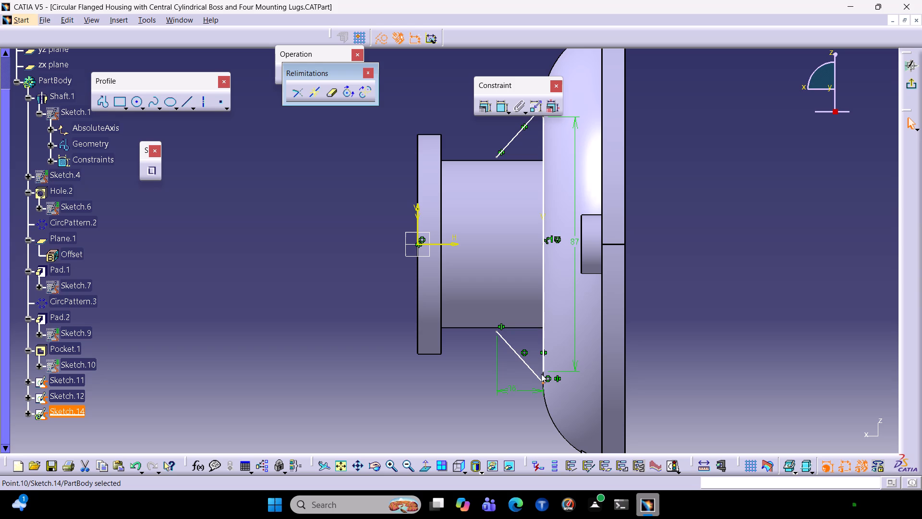
left_click(543, 371, "ctrl")
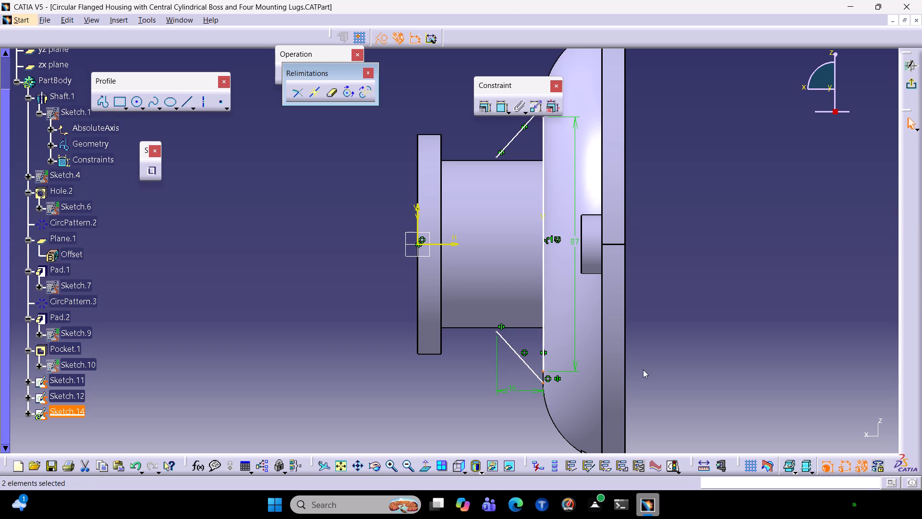
left_click(484, 107)
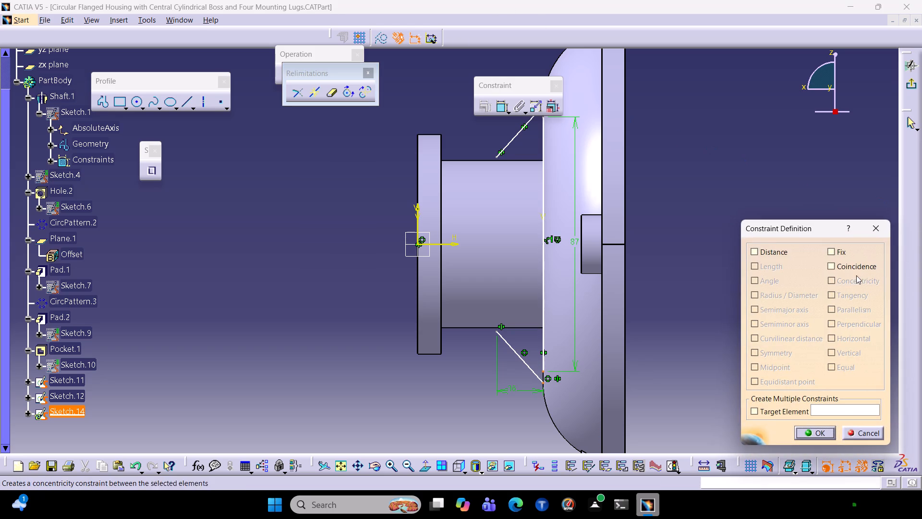
left_click(855, 264)
left_click(813, 436)
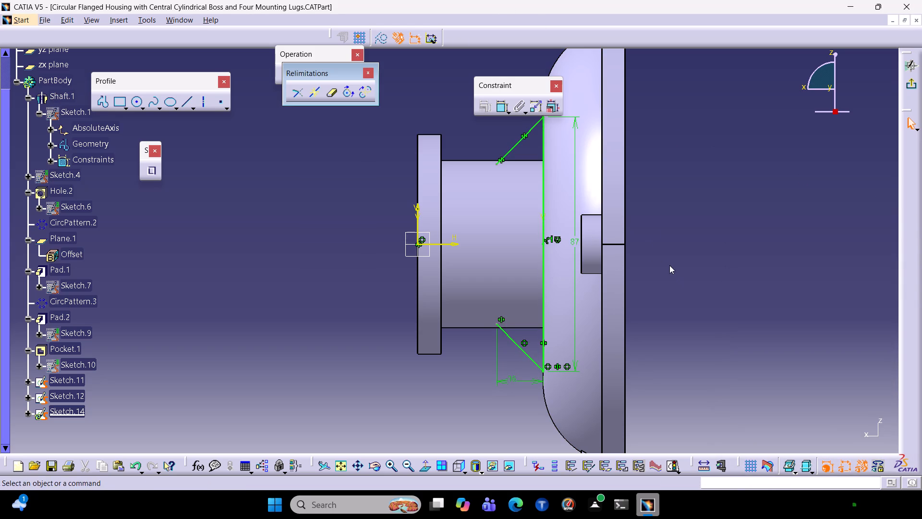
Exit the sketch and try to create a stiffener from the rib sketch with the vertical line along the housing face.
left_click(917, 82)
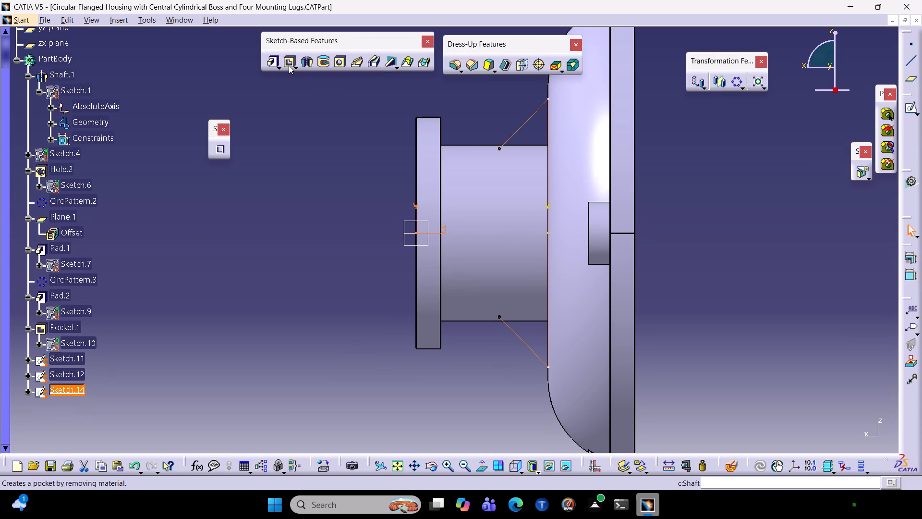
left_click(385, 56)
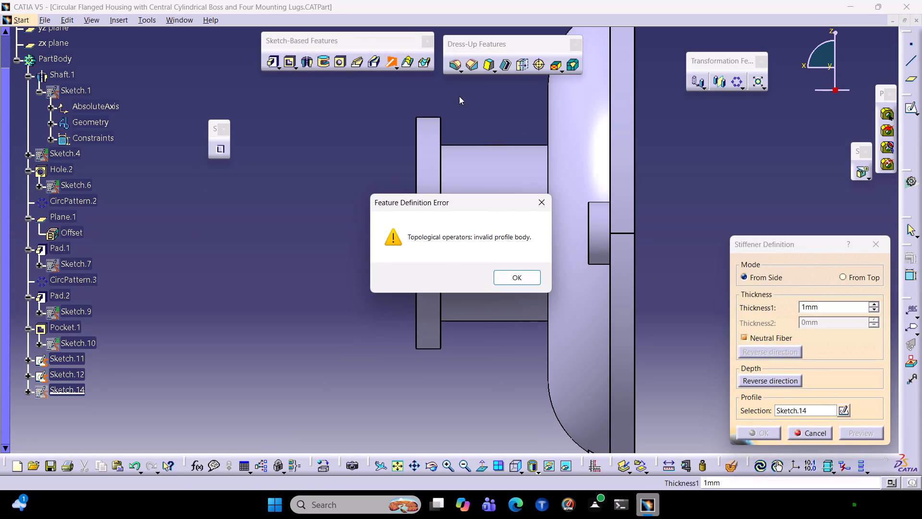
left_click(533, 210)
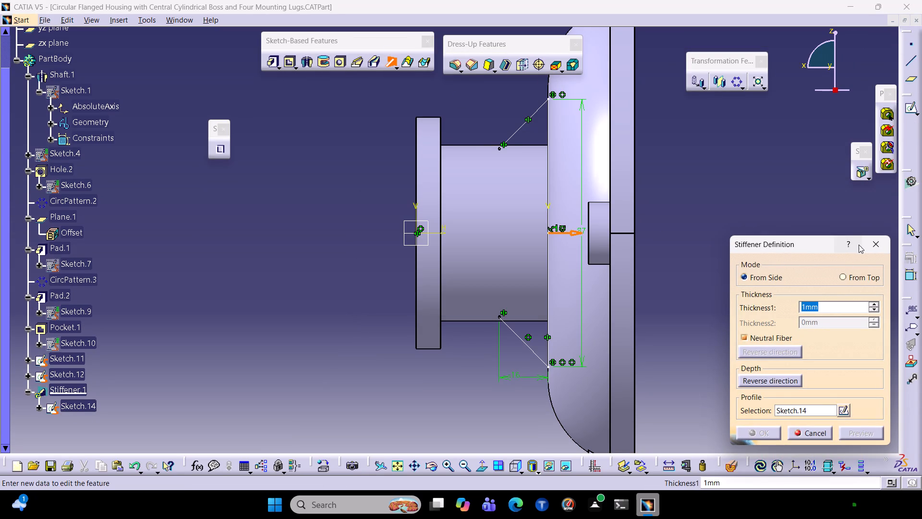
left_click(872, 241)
Reopen the rib sketch and draw a vertical profile line joining the inner ends of the two diagonals on the boss.
double_click(521, 339)
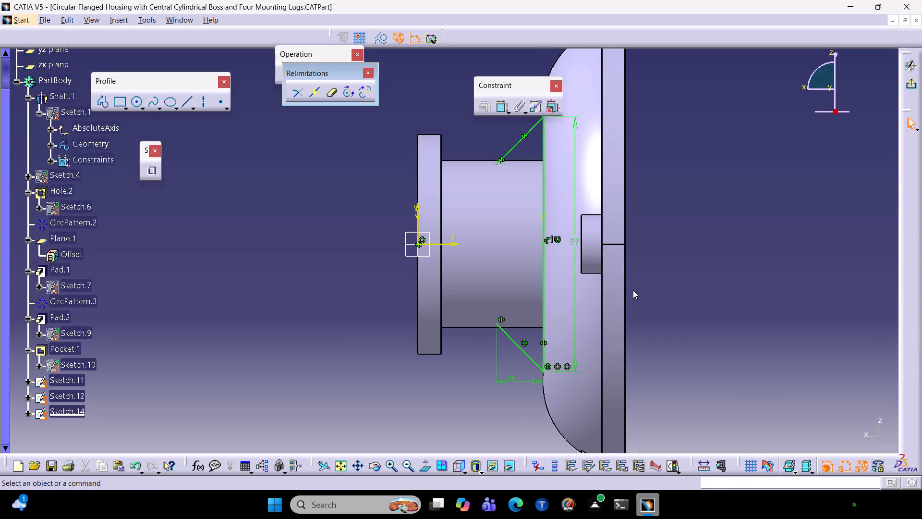
middle_click_drag(633, 289, 634, 247)
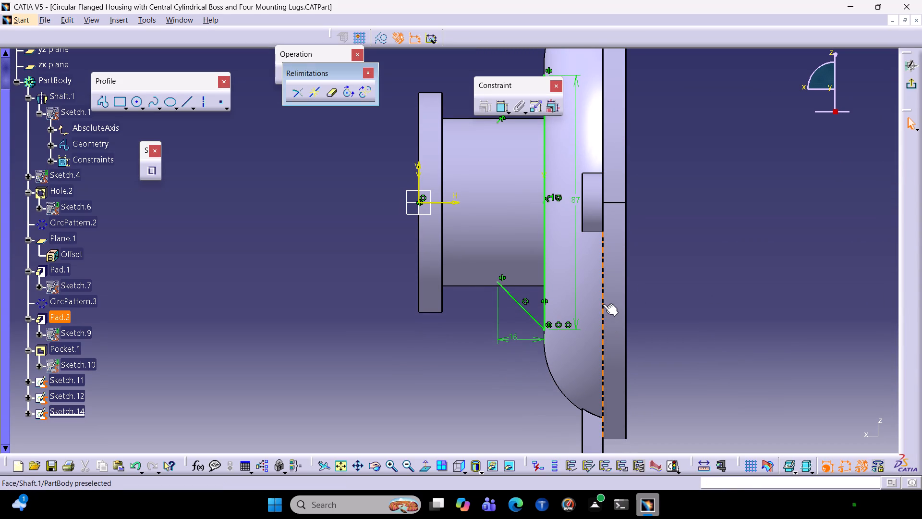
left_click(100, 104)
left_click(497, 281)
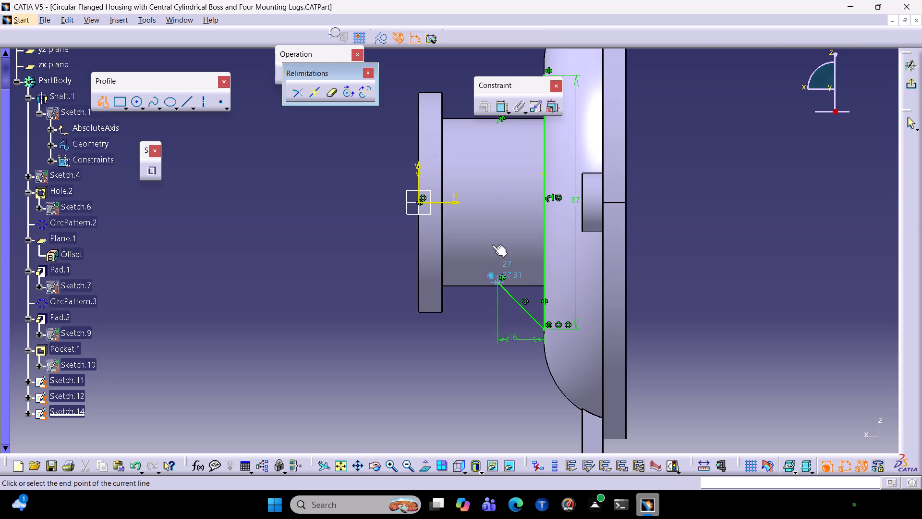
left_click(497, 122)
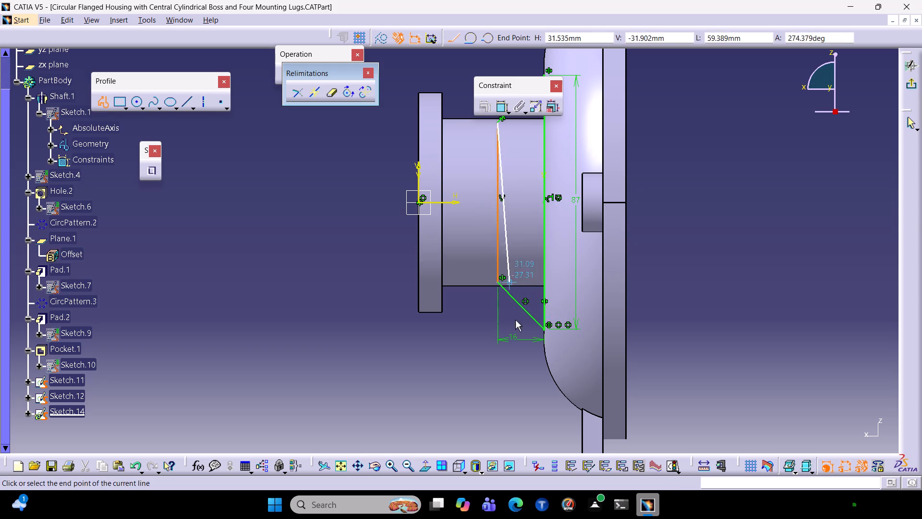
key("Escape")
key("Escape")
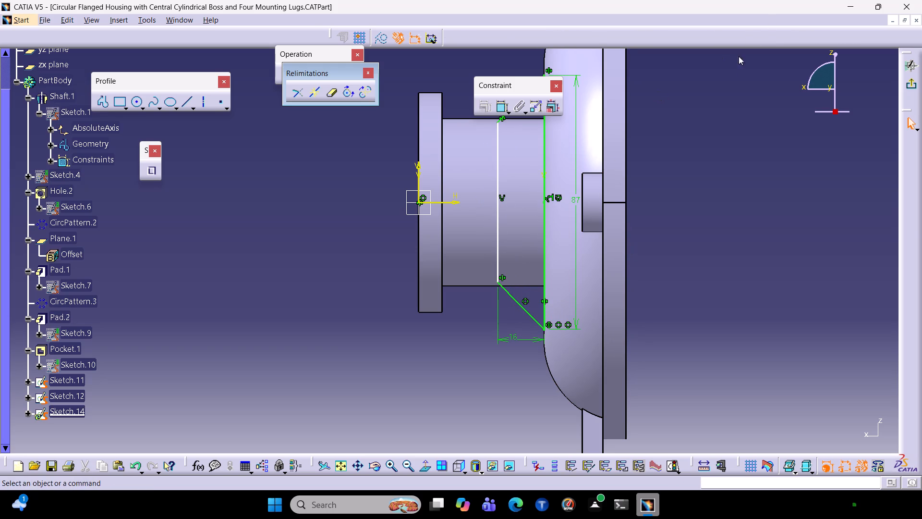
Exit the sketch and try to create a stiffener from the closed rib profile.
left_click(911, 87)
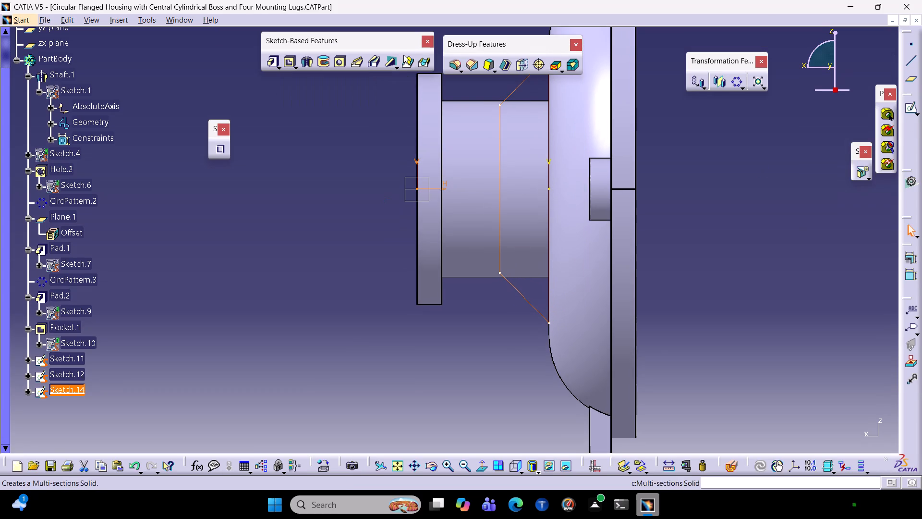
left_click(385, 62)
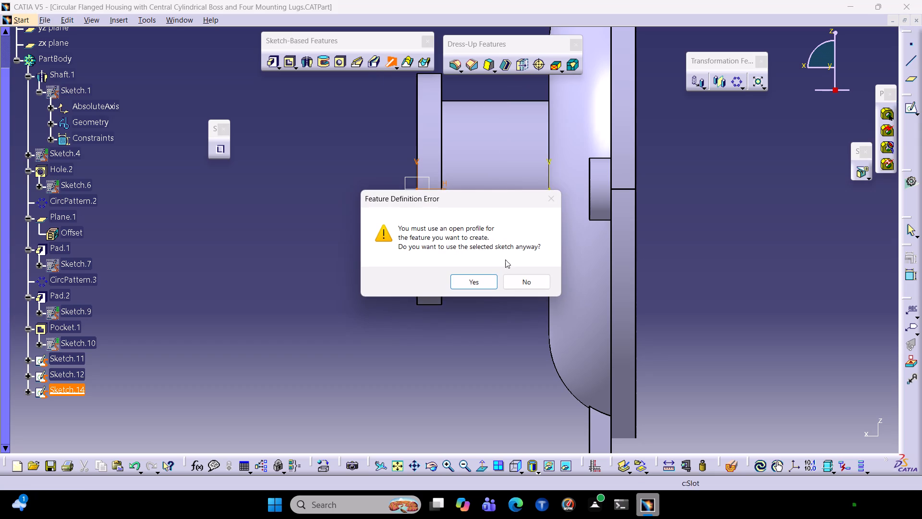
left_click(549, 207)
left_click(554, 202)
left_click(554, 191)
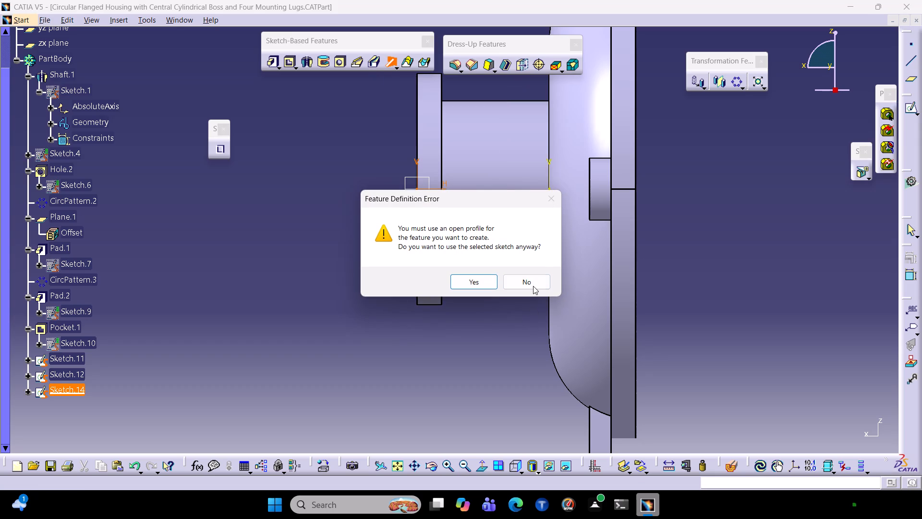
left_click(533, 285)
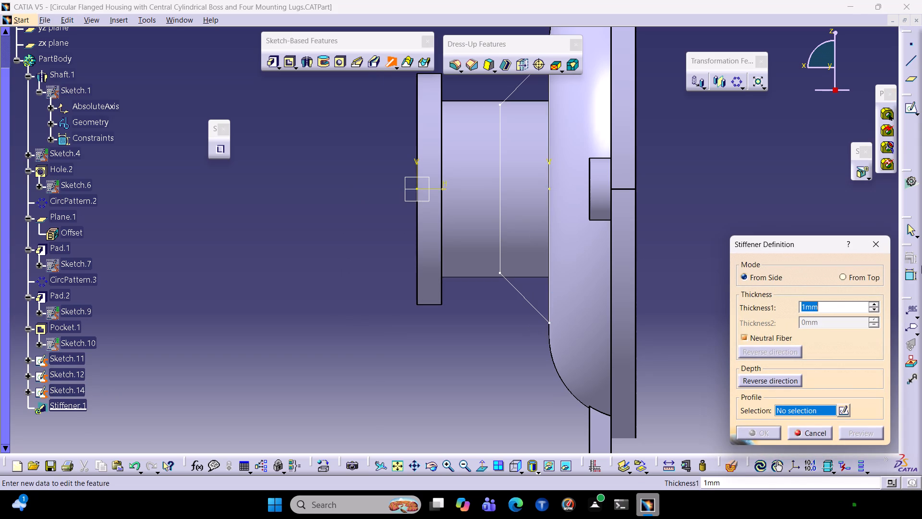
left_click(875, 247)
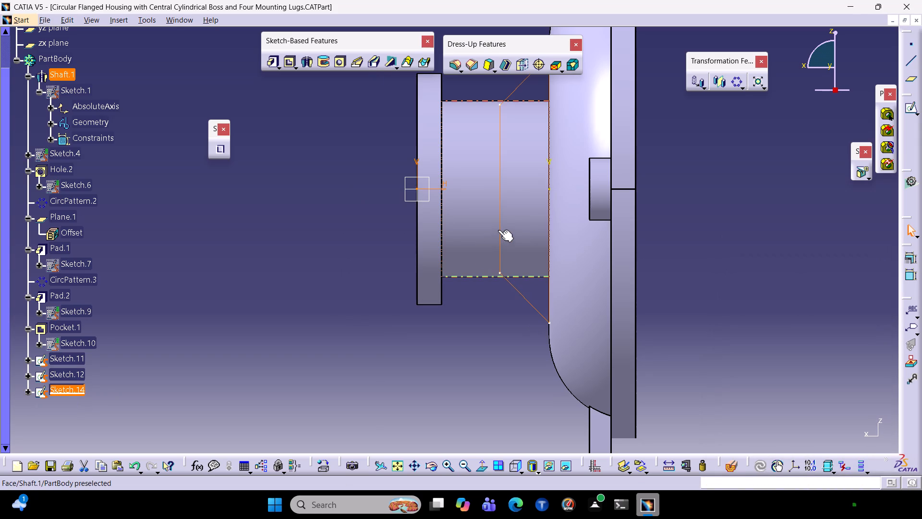
Reopen the rib sketch and delete the vertical line along the housing face to open the profile.
double_click(499, 227)
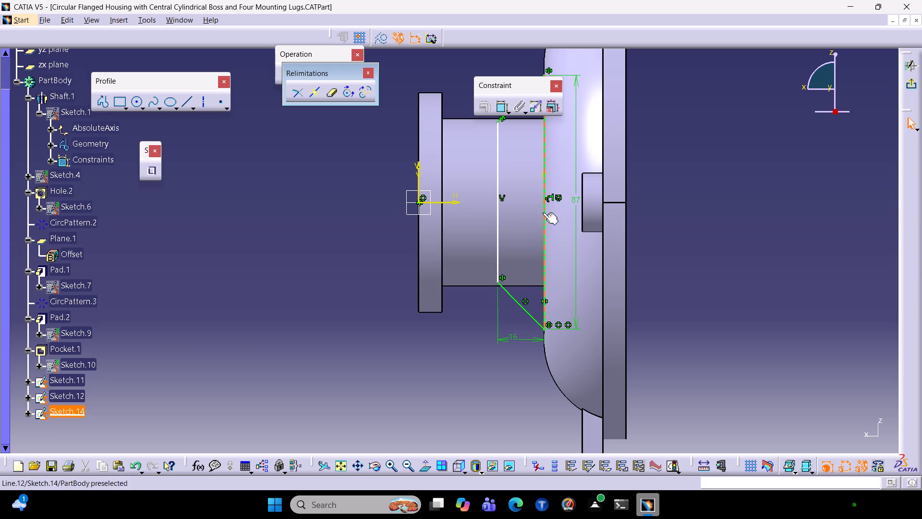
left_click(543, 212)
key("Delete")
Dimension the vertical distance between the two diagonals' outer endpoints and exit the sketch.
middle_click_drag(642, 147, 644, 219)
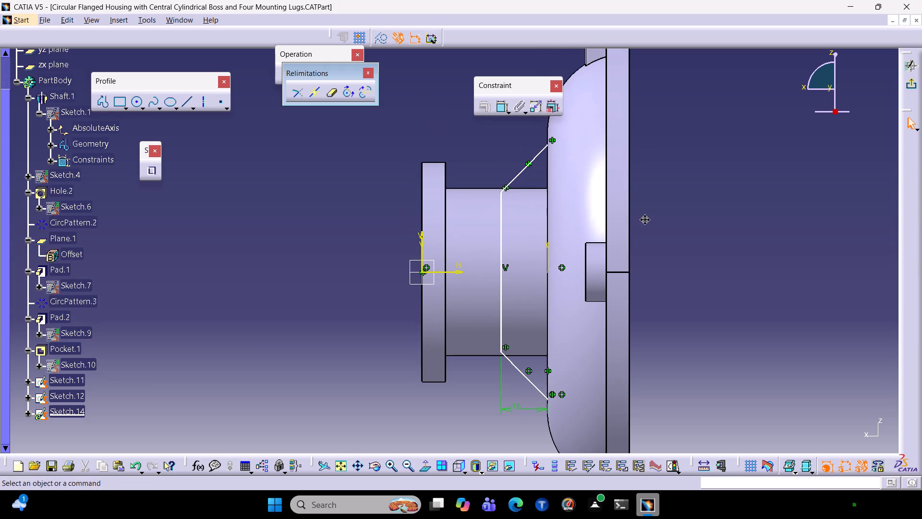
middle_click_drag(644, 219, 644, 219)
left_click(499, 109)
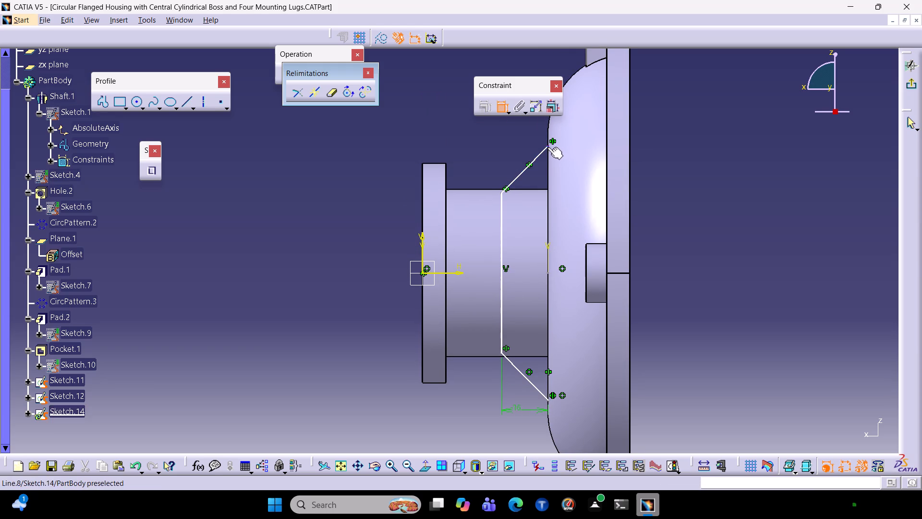
left_click(547, 147)
left_click(548, 399)
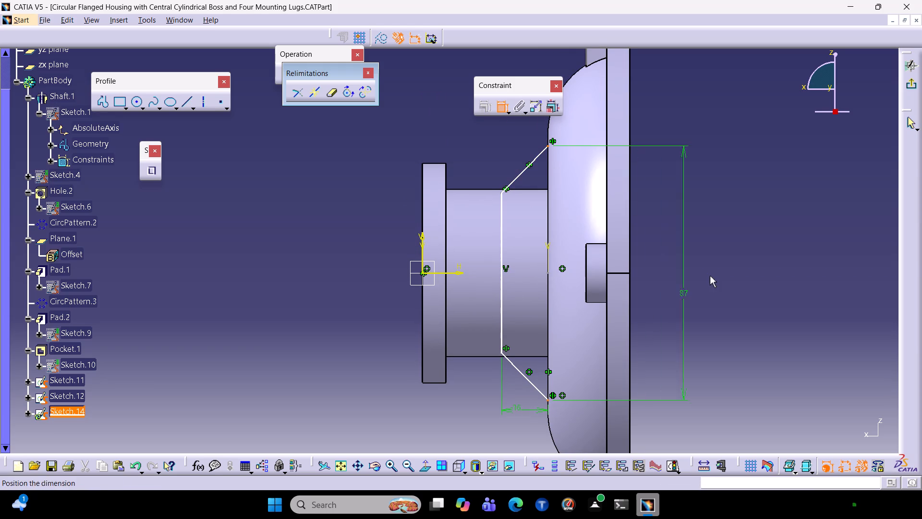
left_click(716, 261)
left_click(910, 87)
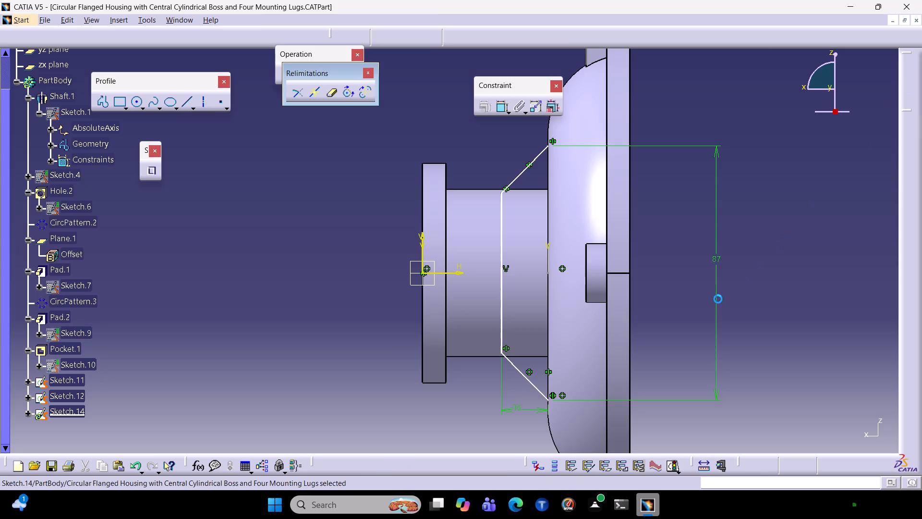
Create a 5 mm thick stiffener from the rib sketch in From Side mode with neutral fiber, previewing it first.
left_click(391, 58)
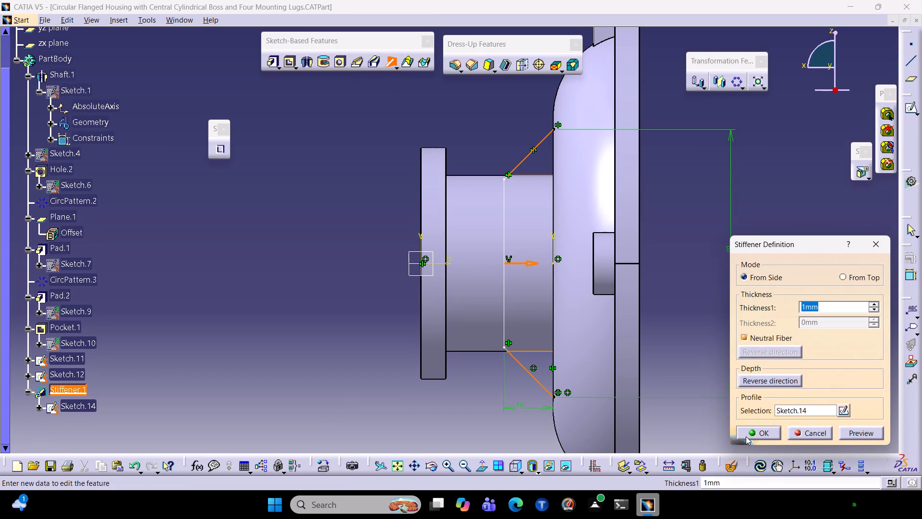
key("5")
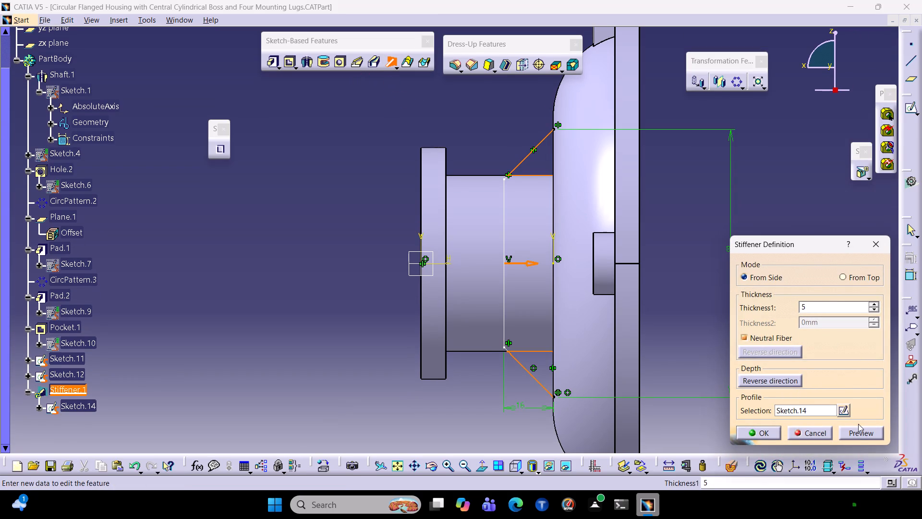
left_click(859, 434)
middle_click_drag(693, 288, 499, 271)
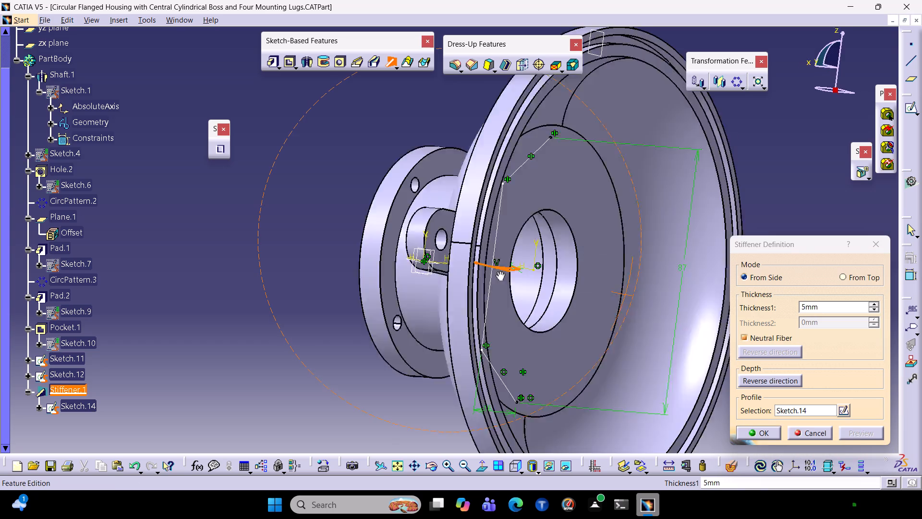
middle_click_drag(499, 271, 860, 98)
middle_click_drag(737, 195, 678, 188)
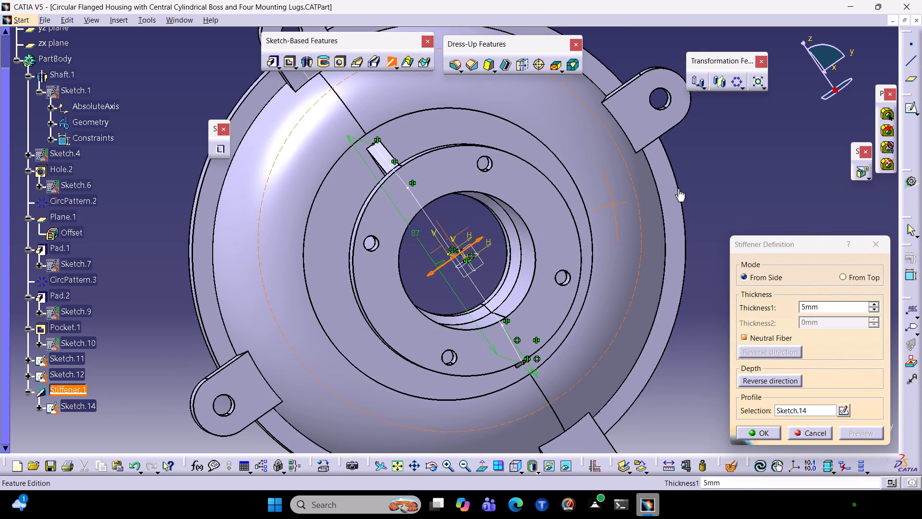
middle_click_drag(678, 188, 629, 182)
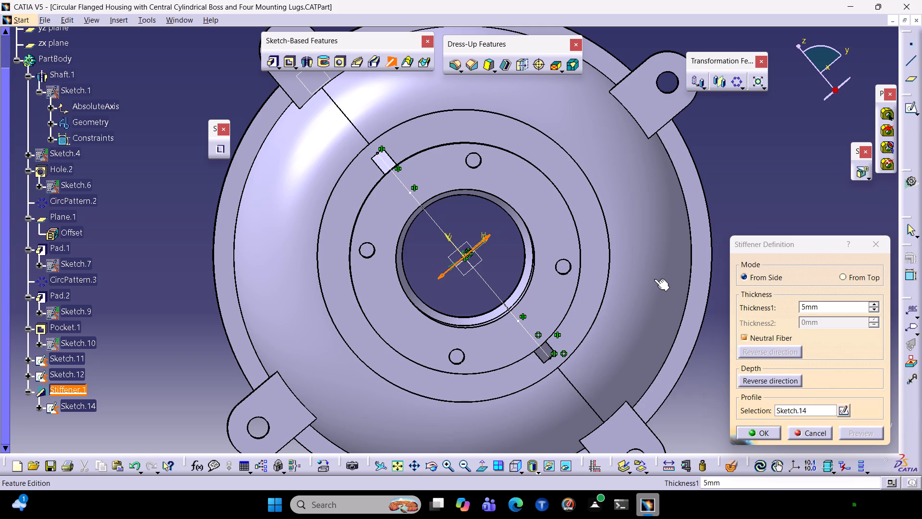
left_click(750, 430)
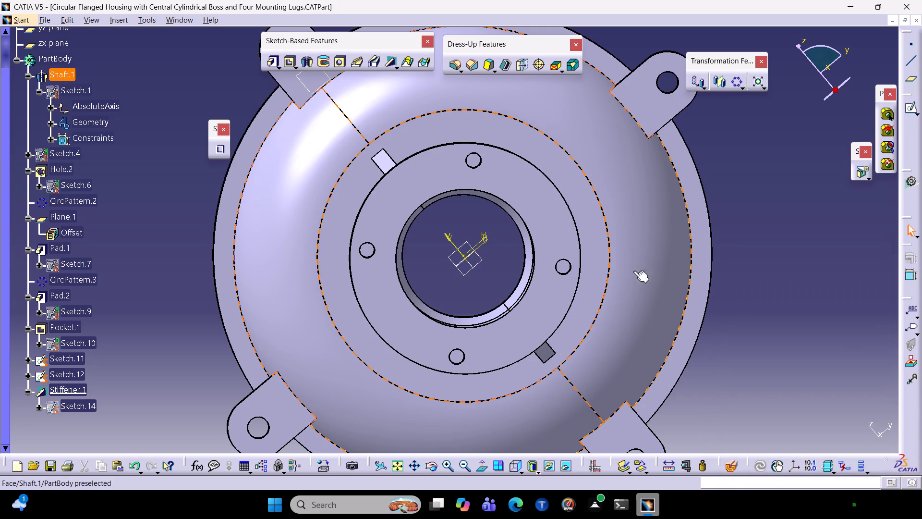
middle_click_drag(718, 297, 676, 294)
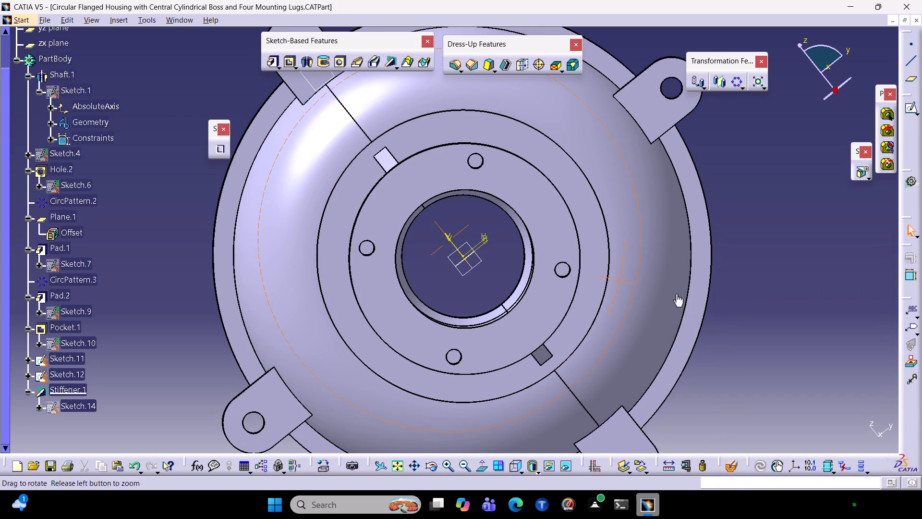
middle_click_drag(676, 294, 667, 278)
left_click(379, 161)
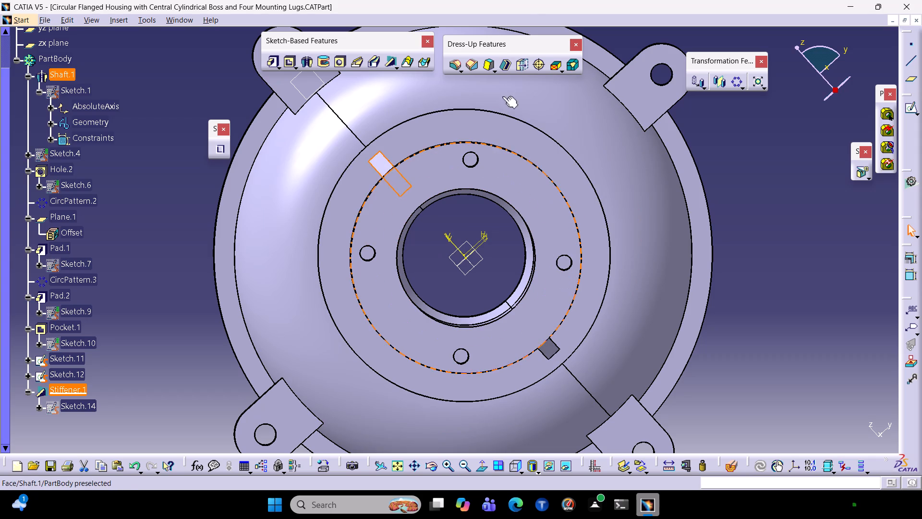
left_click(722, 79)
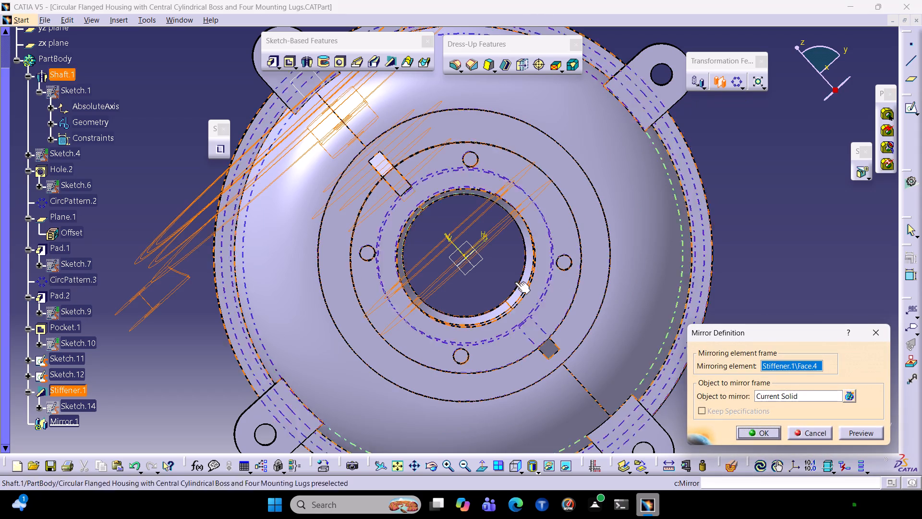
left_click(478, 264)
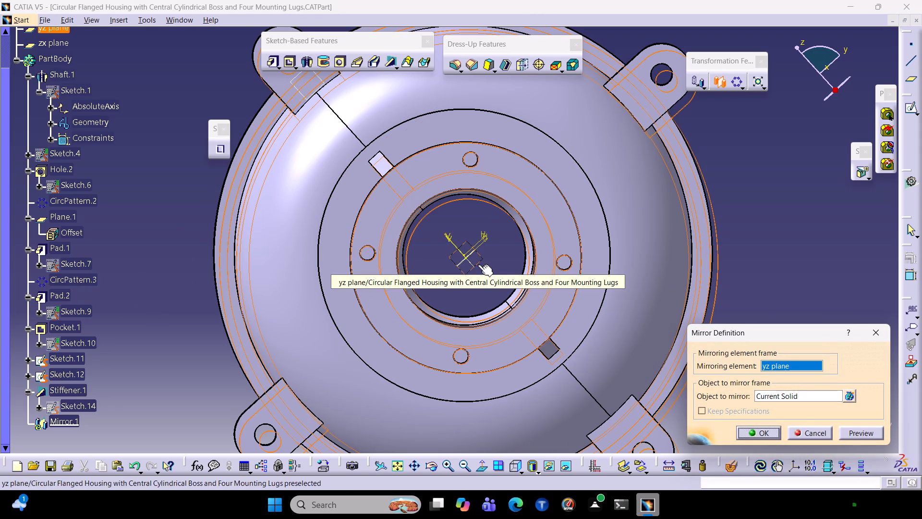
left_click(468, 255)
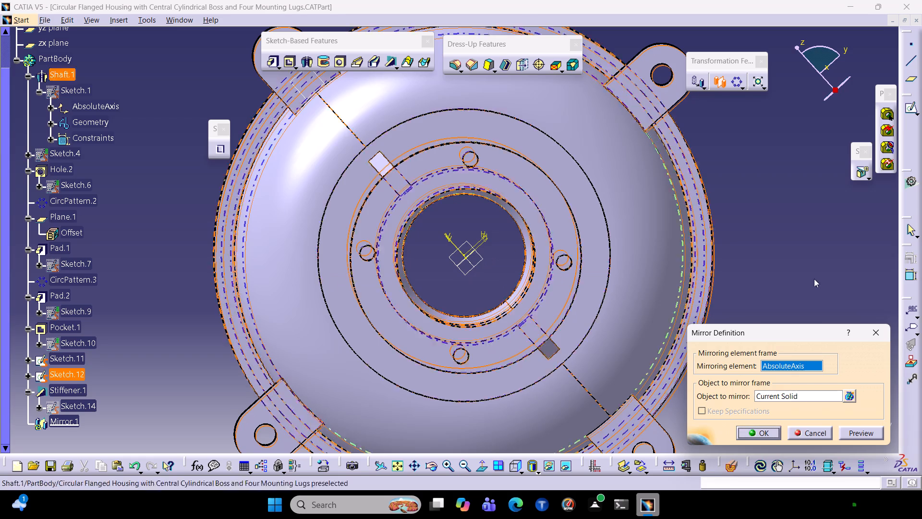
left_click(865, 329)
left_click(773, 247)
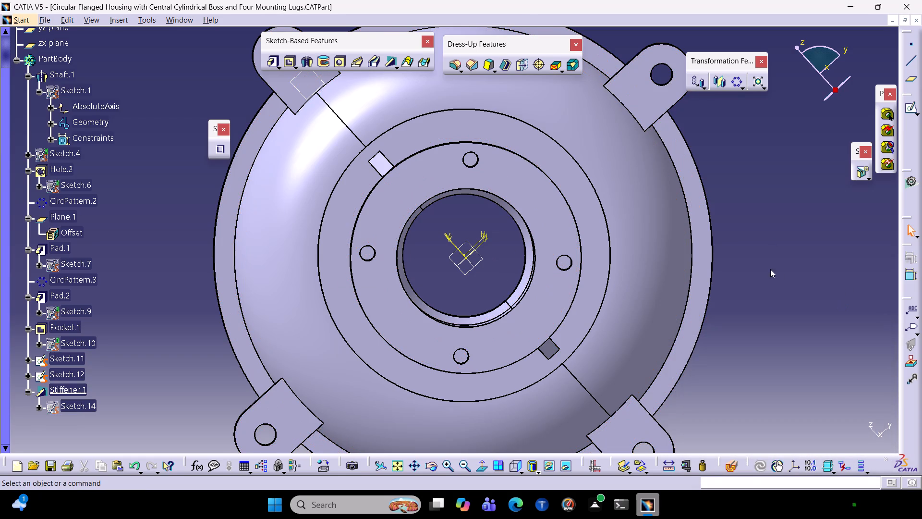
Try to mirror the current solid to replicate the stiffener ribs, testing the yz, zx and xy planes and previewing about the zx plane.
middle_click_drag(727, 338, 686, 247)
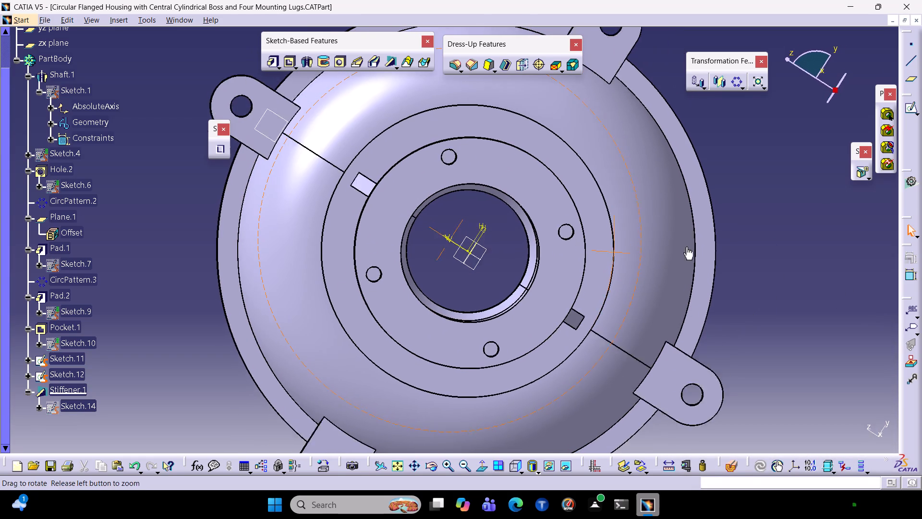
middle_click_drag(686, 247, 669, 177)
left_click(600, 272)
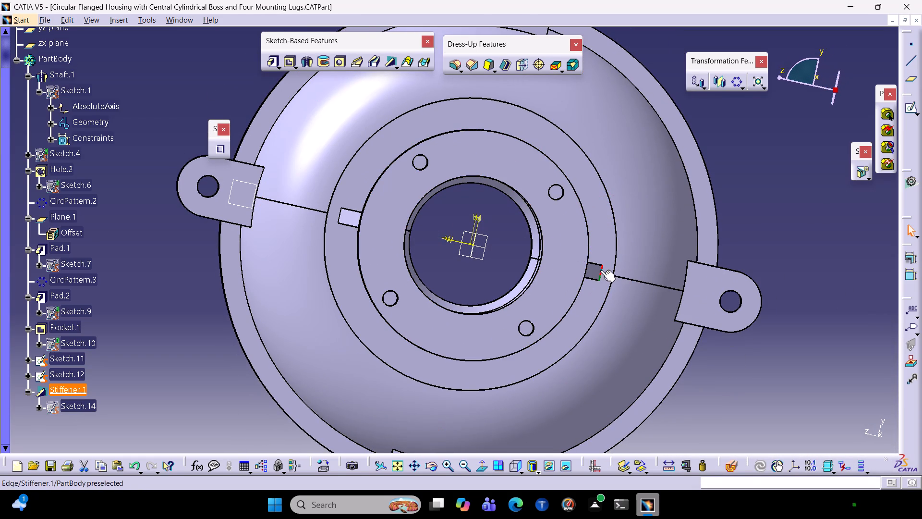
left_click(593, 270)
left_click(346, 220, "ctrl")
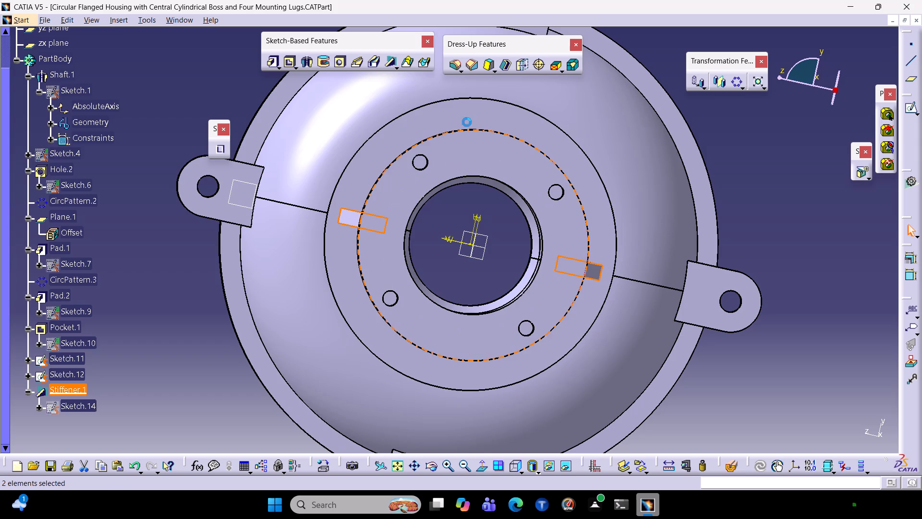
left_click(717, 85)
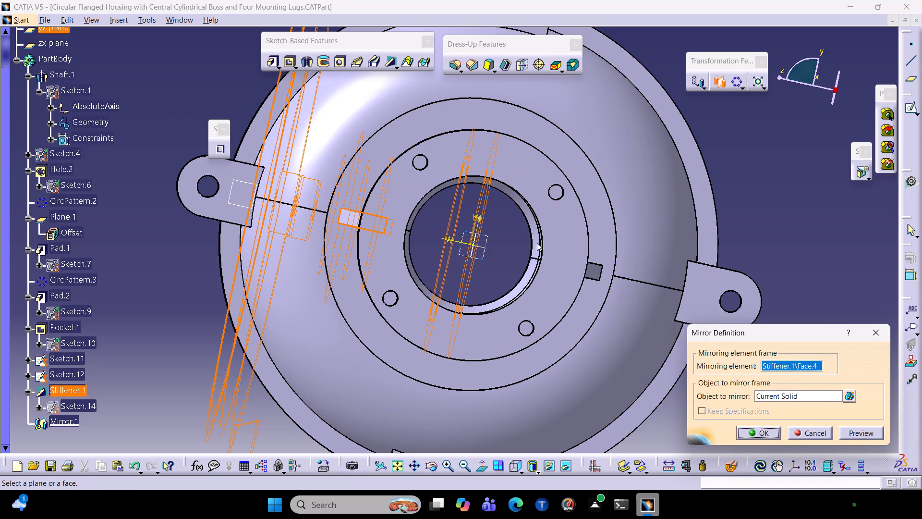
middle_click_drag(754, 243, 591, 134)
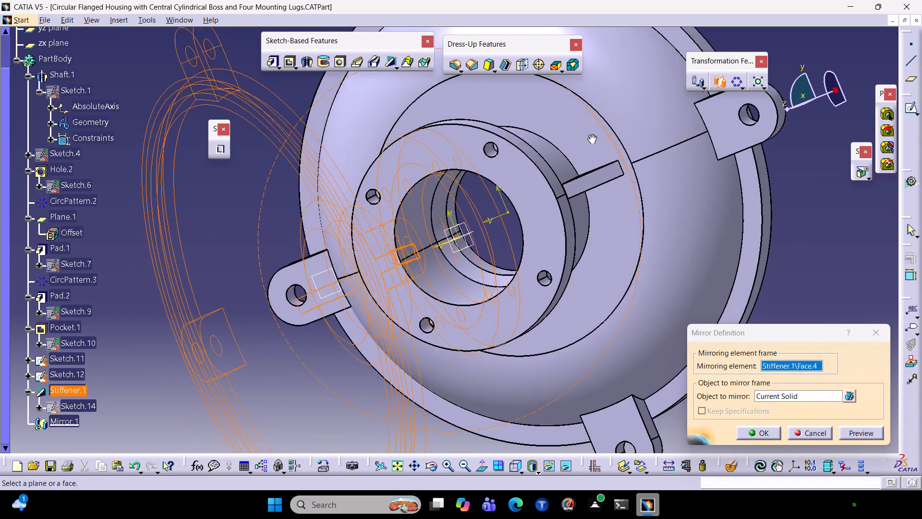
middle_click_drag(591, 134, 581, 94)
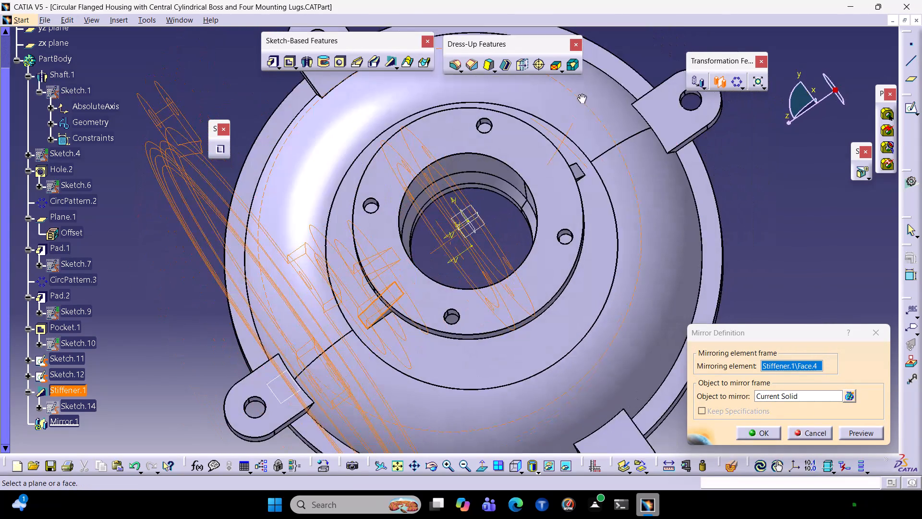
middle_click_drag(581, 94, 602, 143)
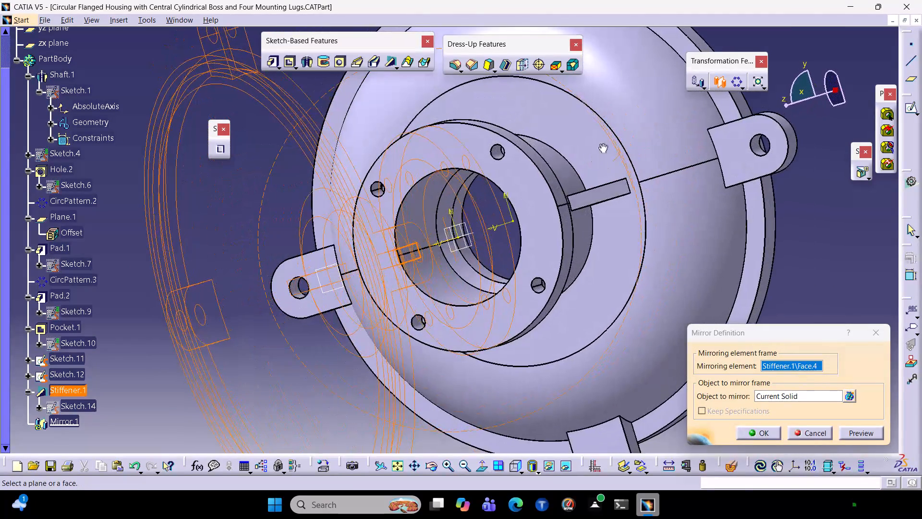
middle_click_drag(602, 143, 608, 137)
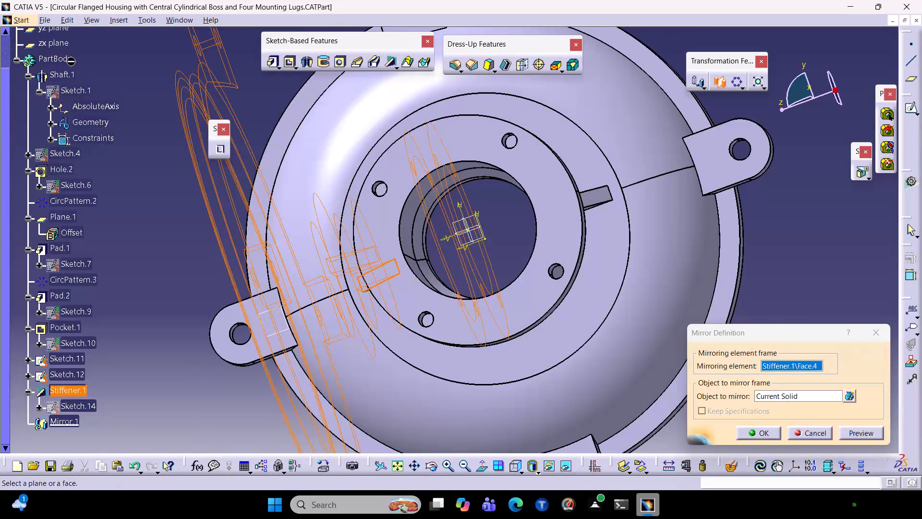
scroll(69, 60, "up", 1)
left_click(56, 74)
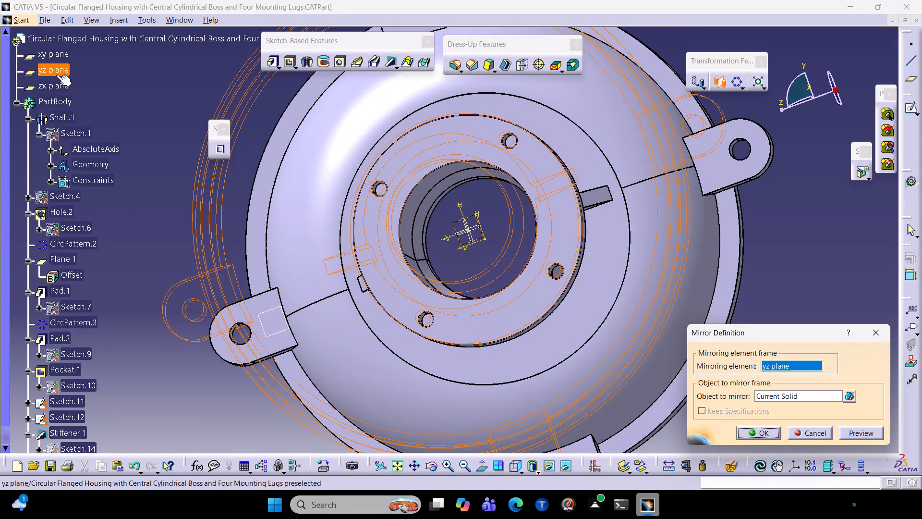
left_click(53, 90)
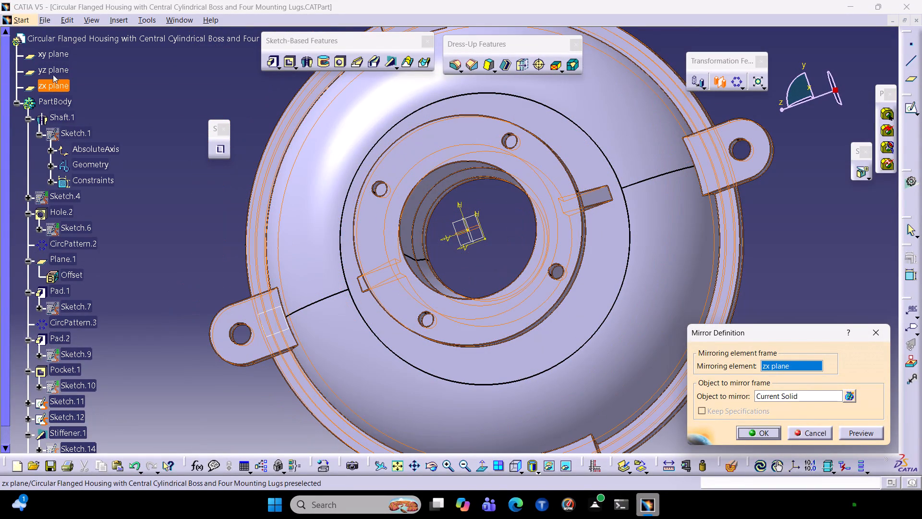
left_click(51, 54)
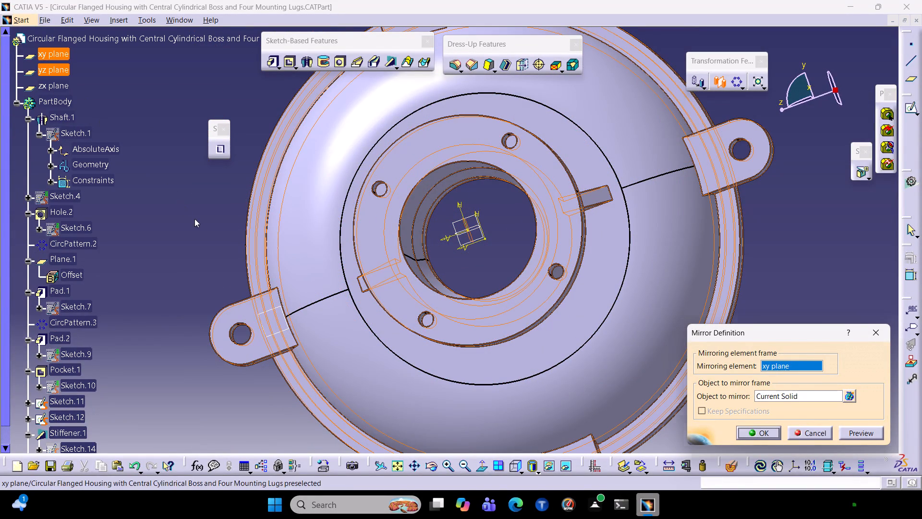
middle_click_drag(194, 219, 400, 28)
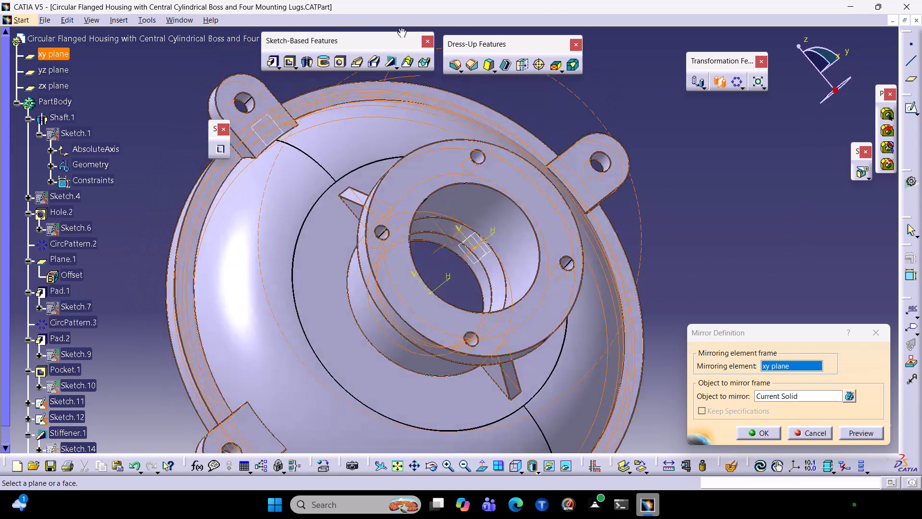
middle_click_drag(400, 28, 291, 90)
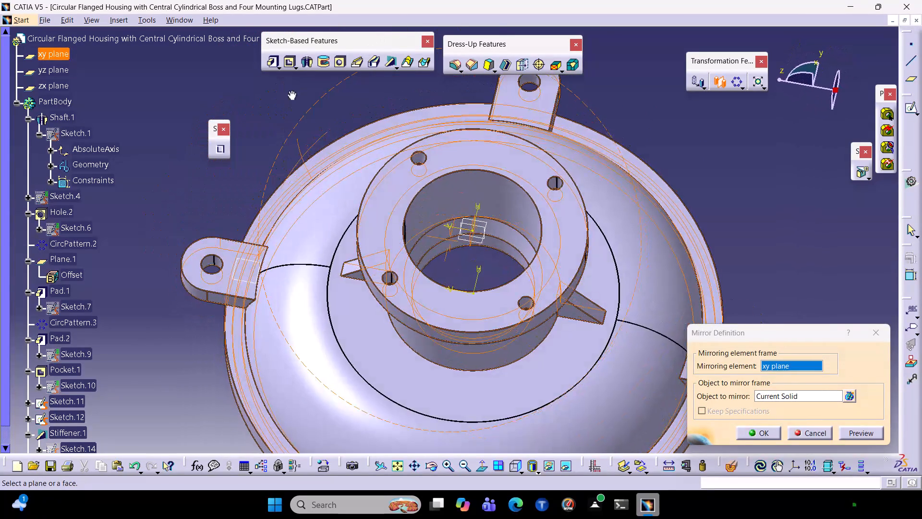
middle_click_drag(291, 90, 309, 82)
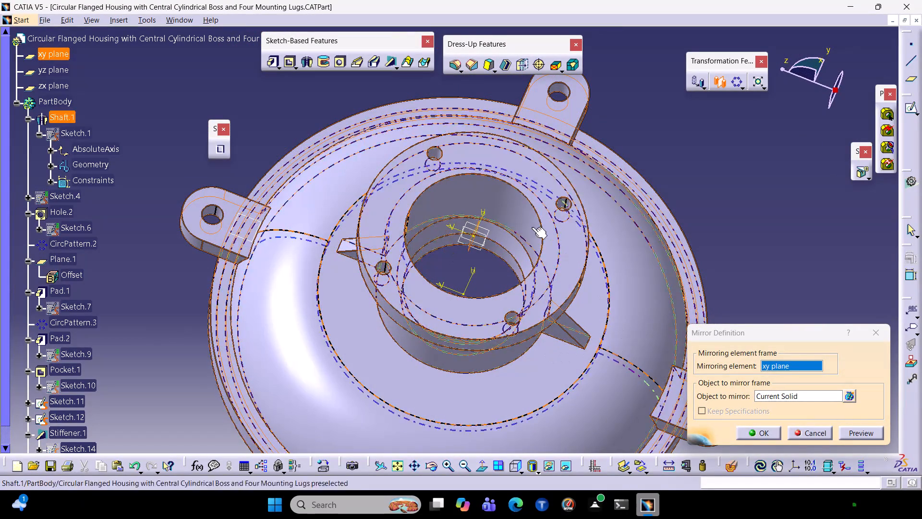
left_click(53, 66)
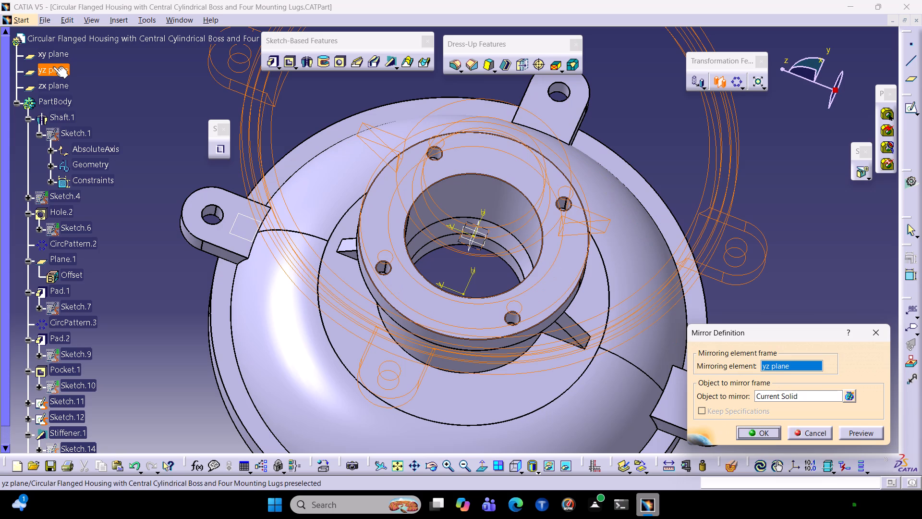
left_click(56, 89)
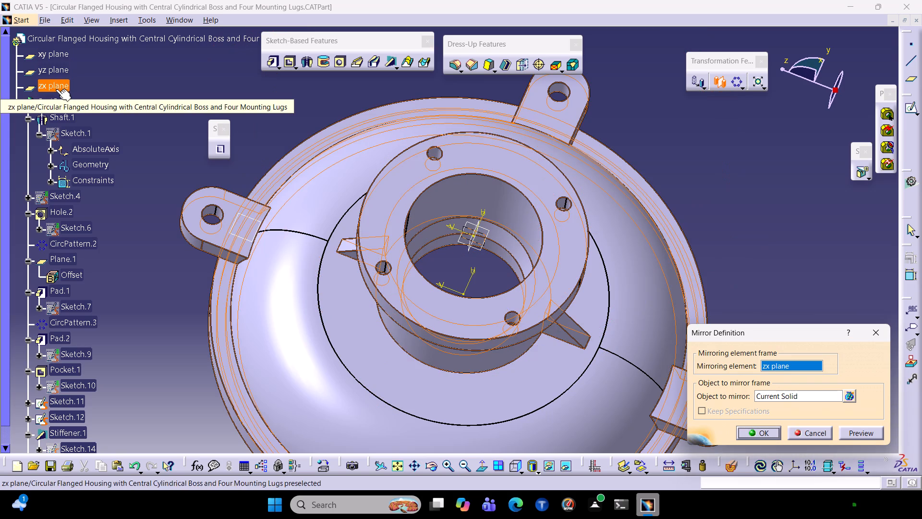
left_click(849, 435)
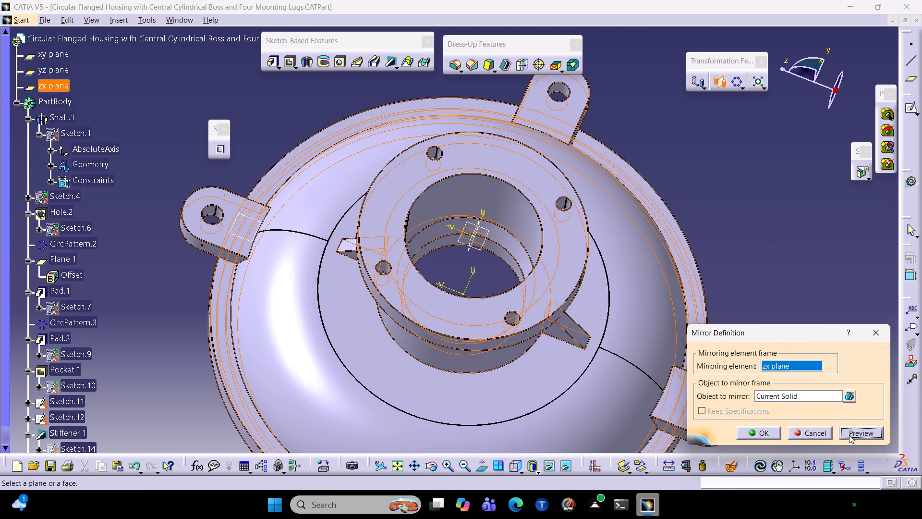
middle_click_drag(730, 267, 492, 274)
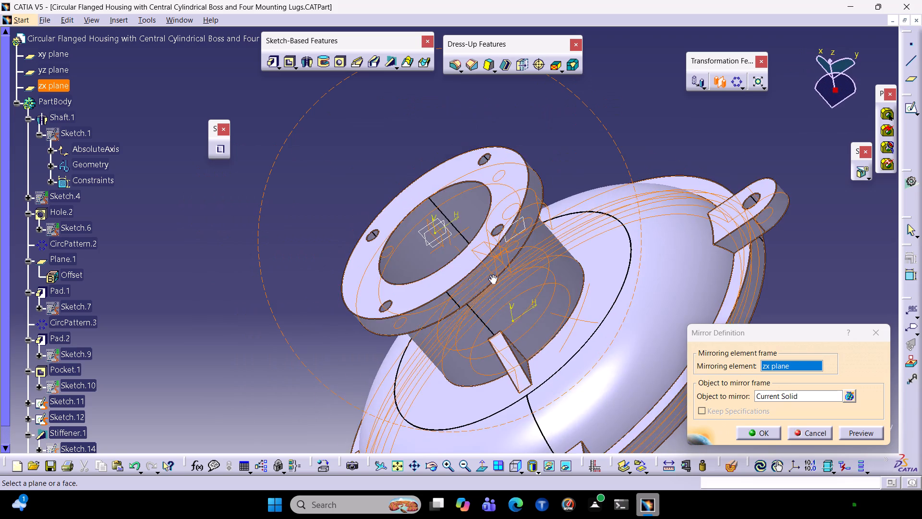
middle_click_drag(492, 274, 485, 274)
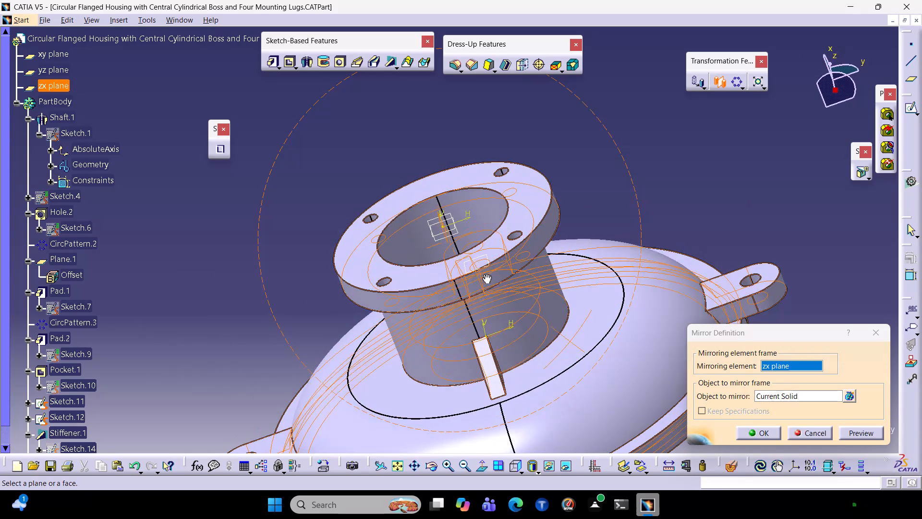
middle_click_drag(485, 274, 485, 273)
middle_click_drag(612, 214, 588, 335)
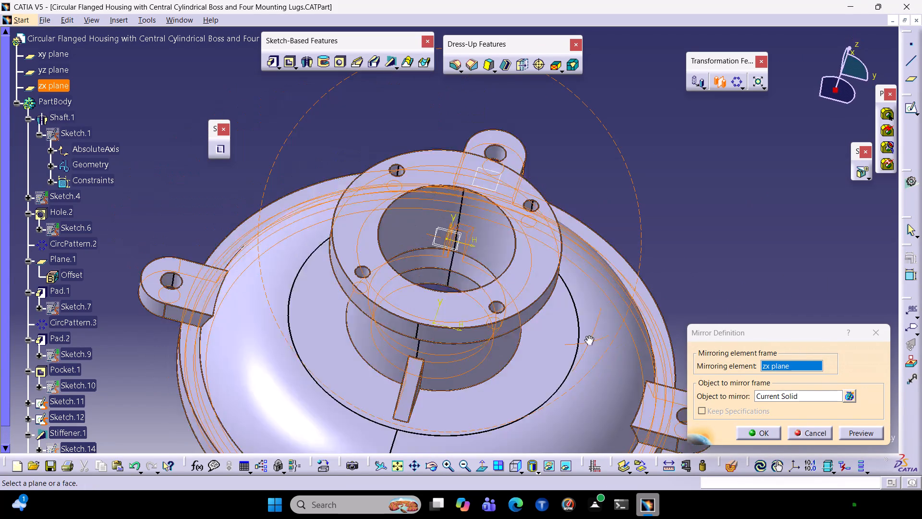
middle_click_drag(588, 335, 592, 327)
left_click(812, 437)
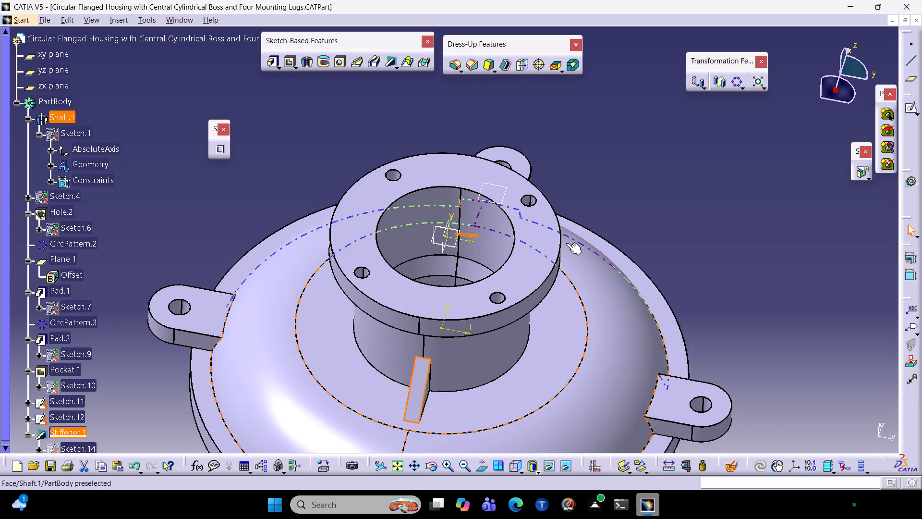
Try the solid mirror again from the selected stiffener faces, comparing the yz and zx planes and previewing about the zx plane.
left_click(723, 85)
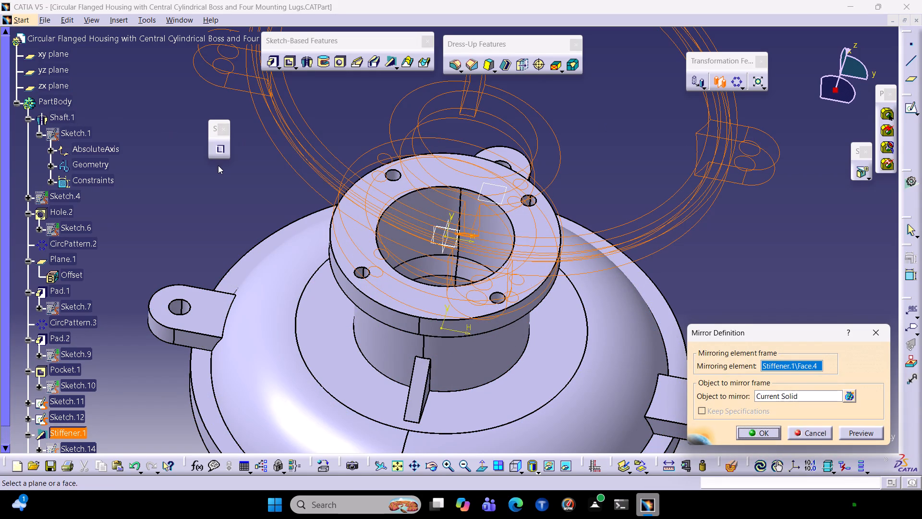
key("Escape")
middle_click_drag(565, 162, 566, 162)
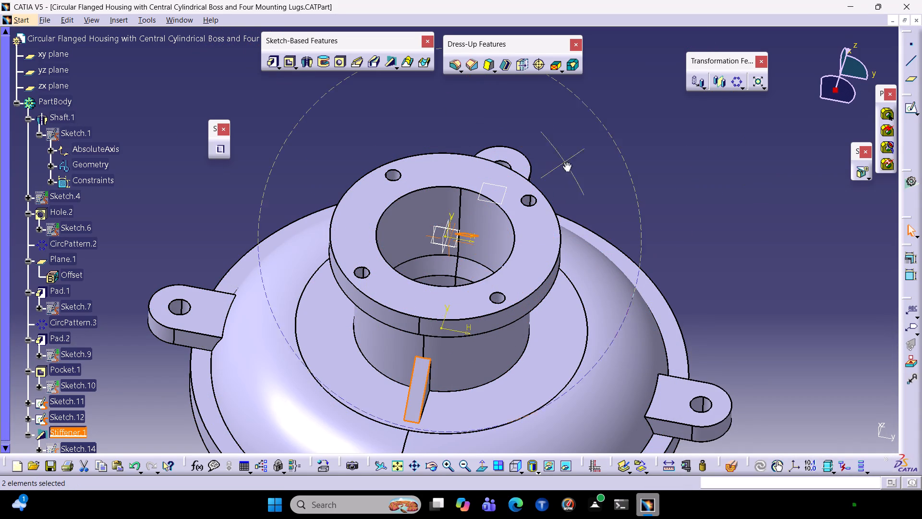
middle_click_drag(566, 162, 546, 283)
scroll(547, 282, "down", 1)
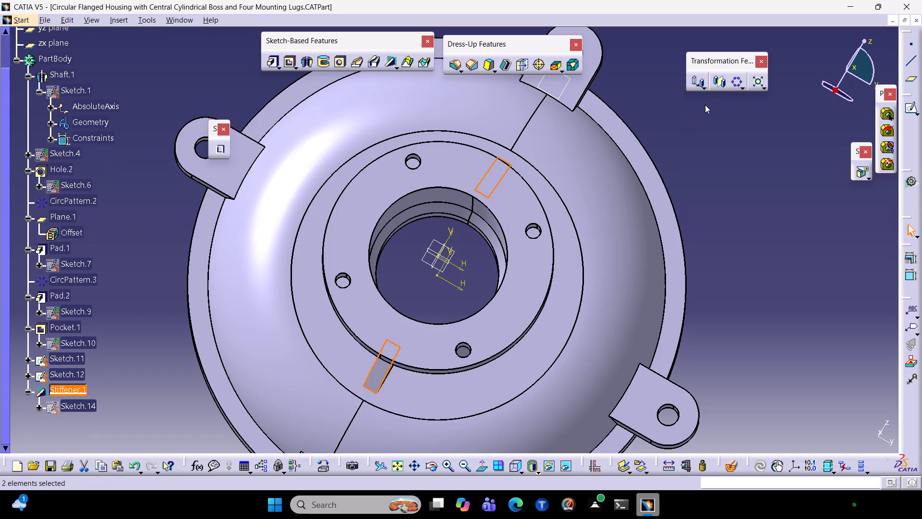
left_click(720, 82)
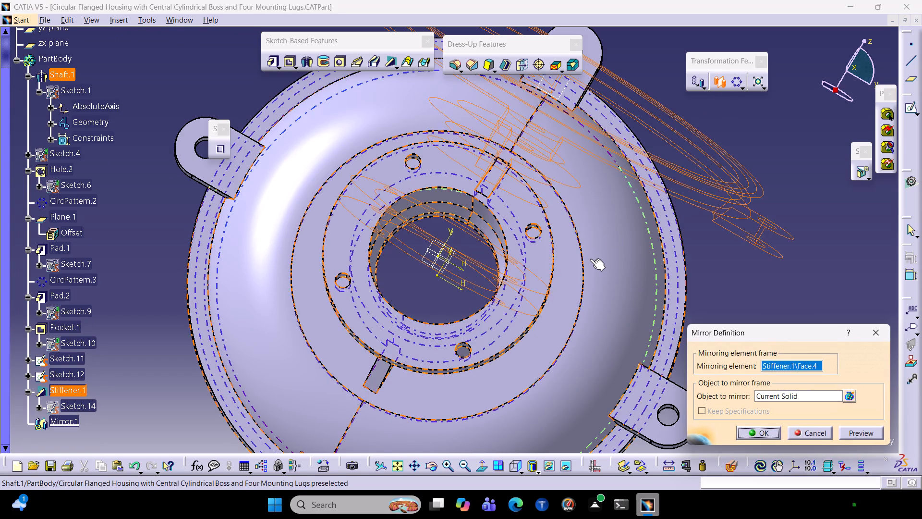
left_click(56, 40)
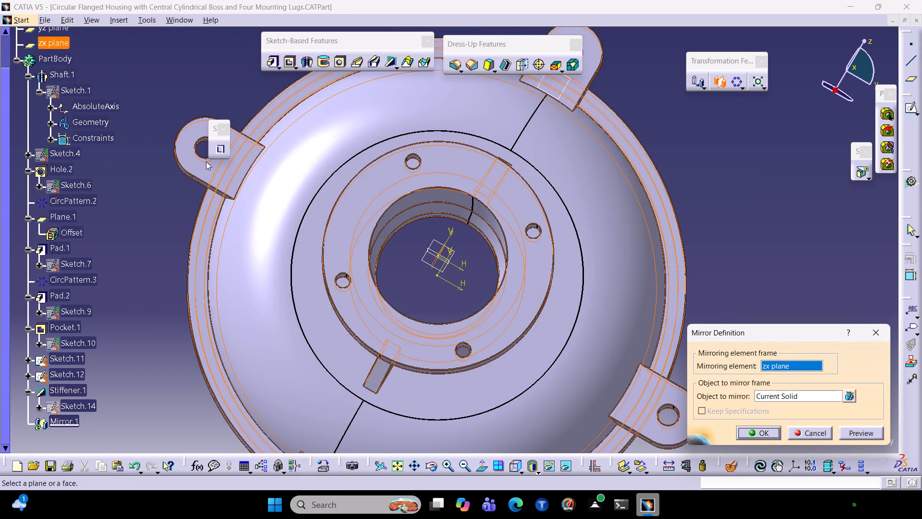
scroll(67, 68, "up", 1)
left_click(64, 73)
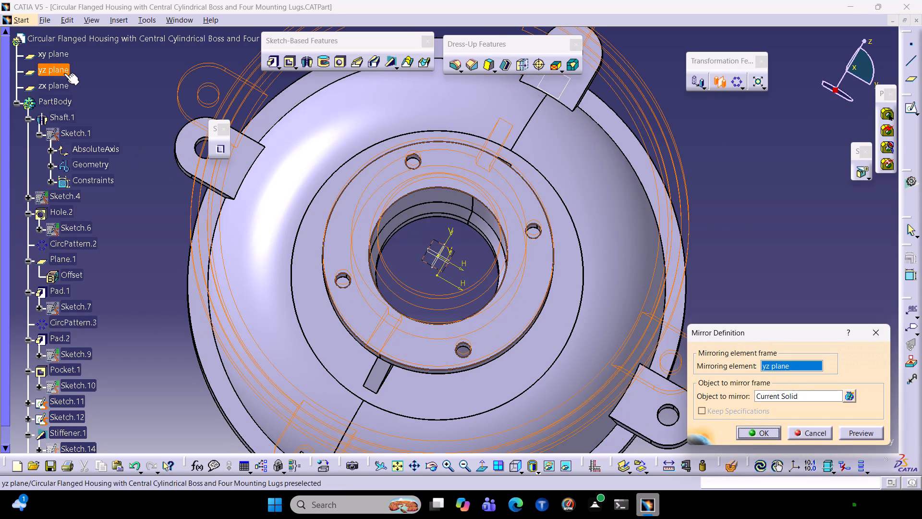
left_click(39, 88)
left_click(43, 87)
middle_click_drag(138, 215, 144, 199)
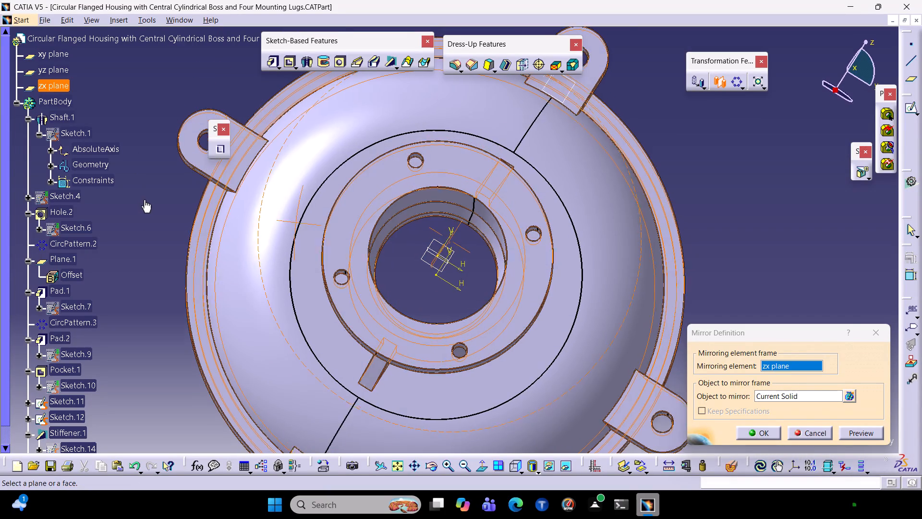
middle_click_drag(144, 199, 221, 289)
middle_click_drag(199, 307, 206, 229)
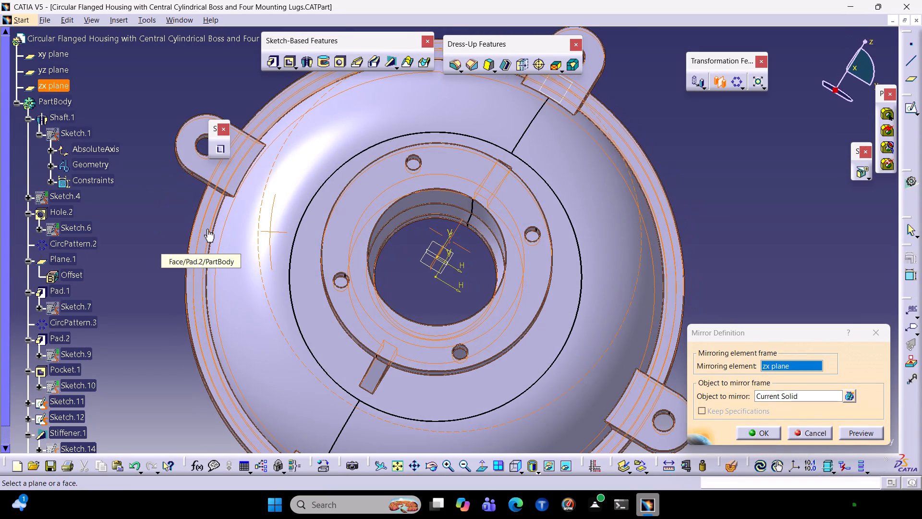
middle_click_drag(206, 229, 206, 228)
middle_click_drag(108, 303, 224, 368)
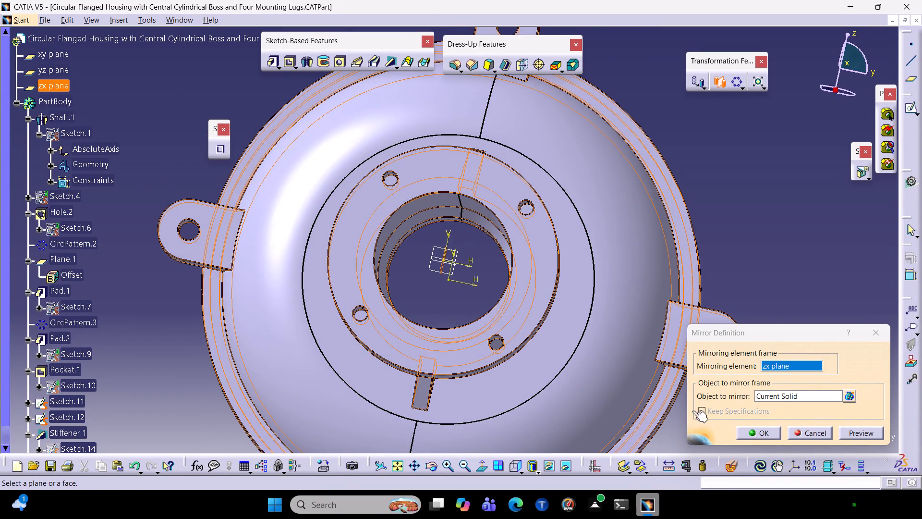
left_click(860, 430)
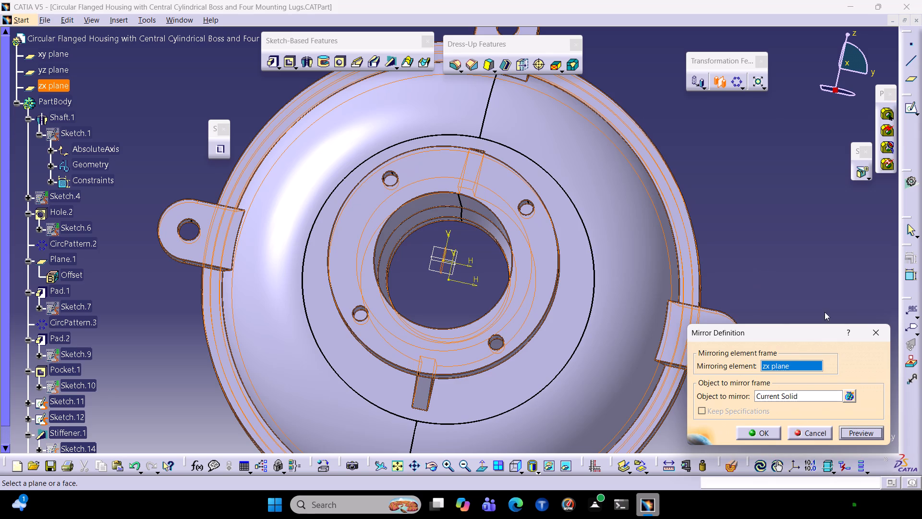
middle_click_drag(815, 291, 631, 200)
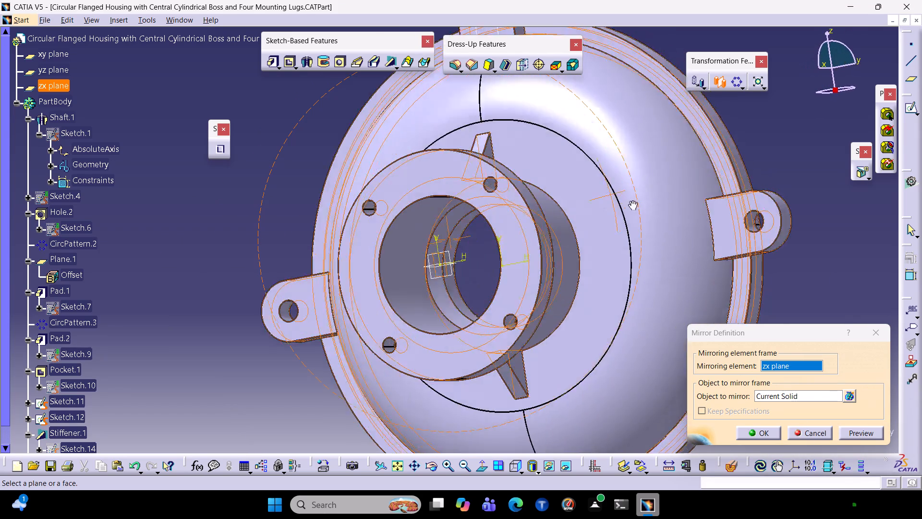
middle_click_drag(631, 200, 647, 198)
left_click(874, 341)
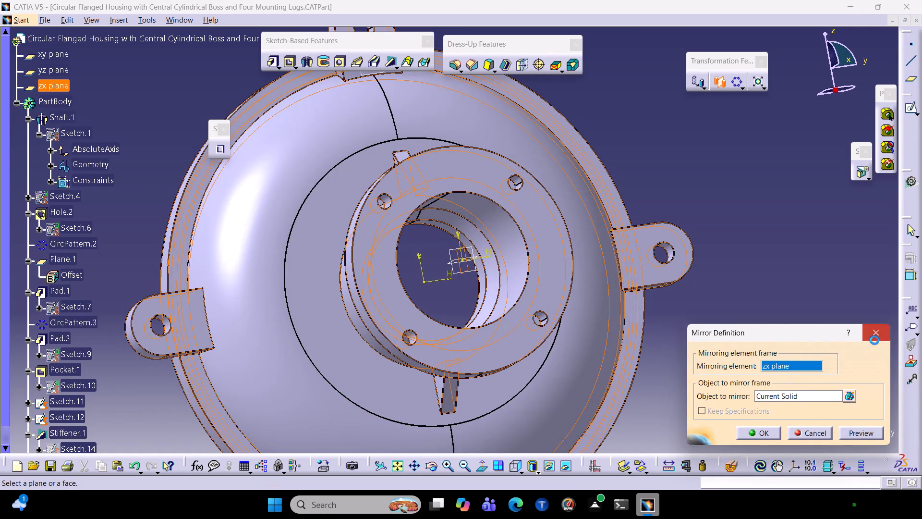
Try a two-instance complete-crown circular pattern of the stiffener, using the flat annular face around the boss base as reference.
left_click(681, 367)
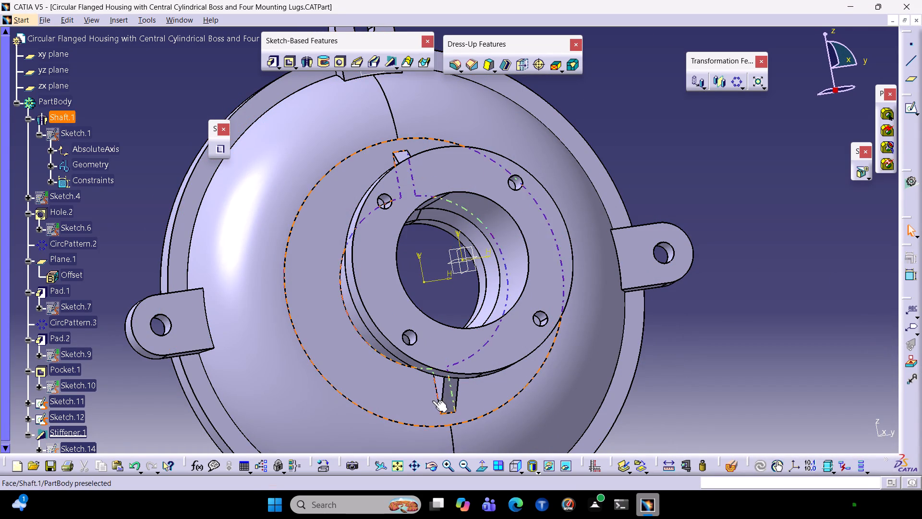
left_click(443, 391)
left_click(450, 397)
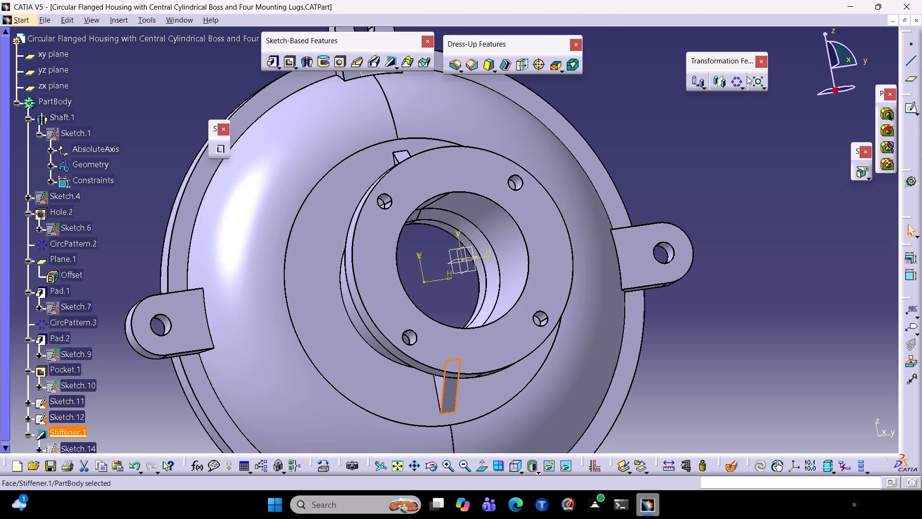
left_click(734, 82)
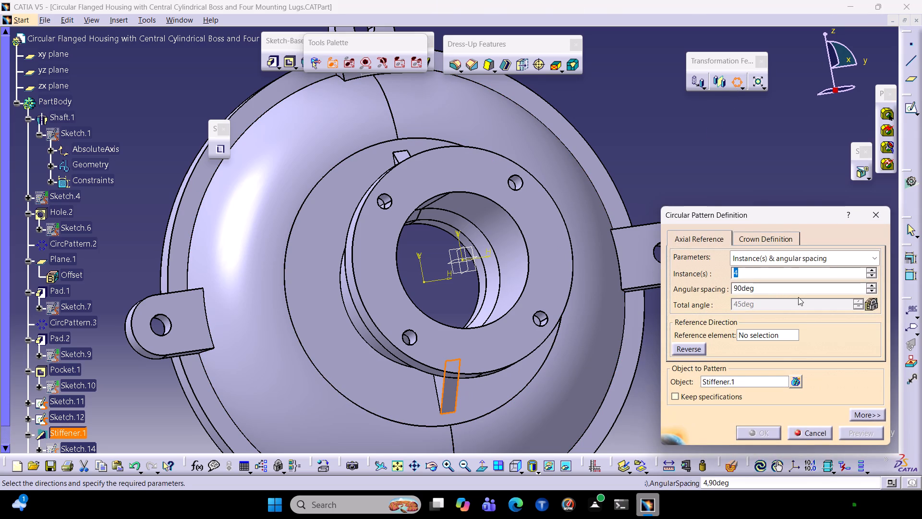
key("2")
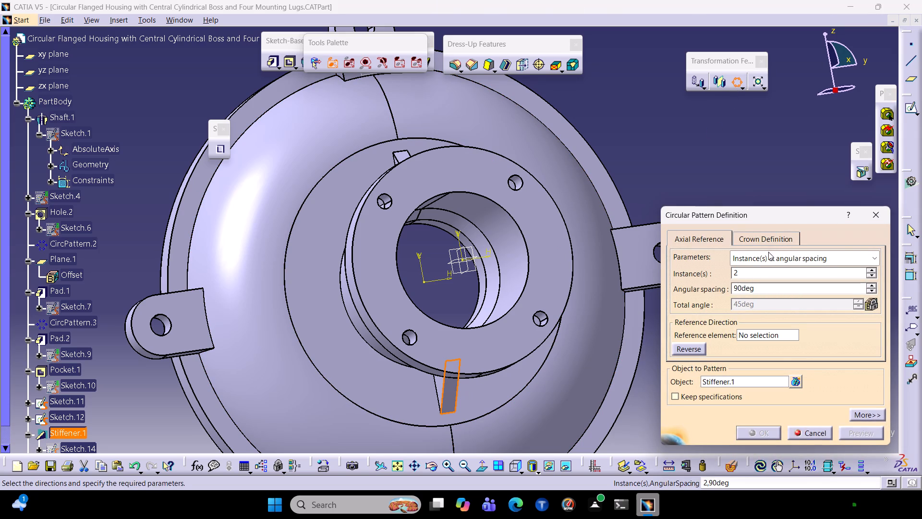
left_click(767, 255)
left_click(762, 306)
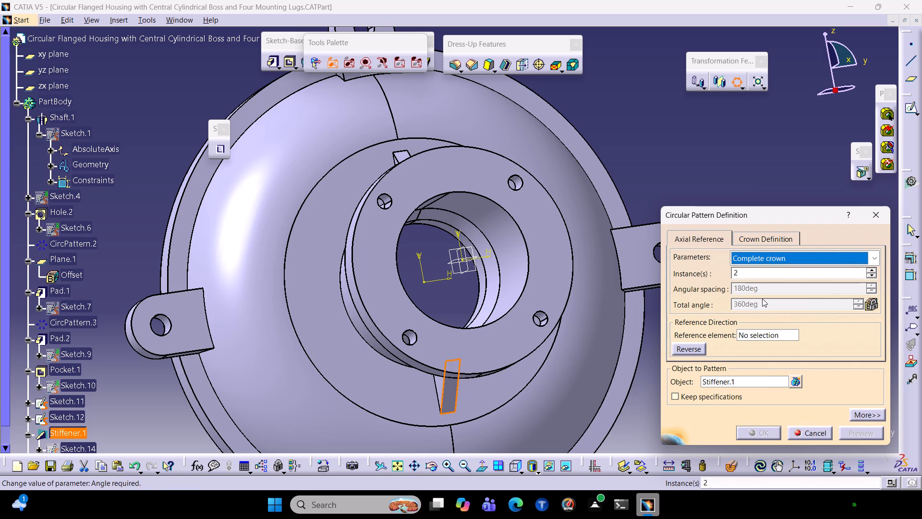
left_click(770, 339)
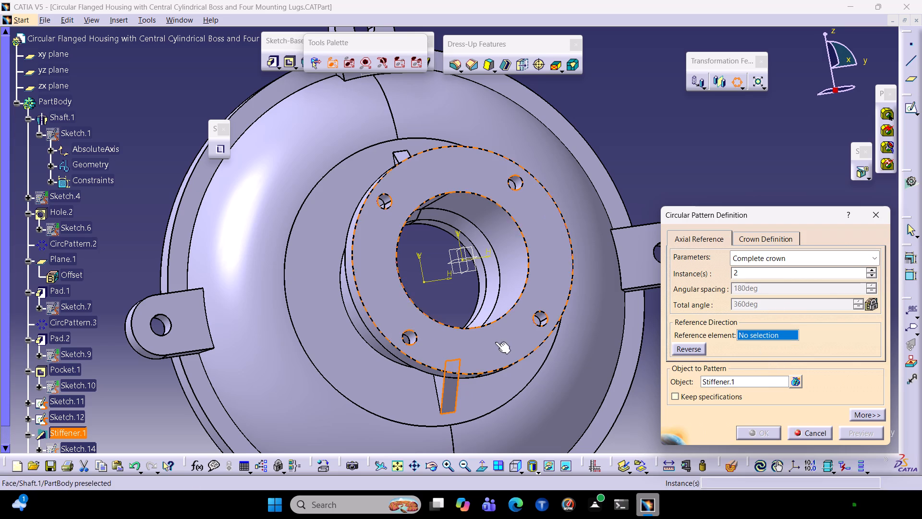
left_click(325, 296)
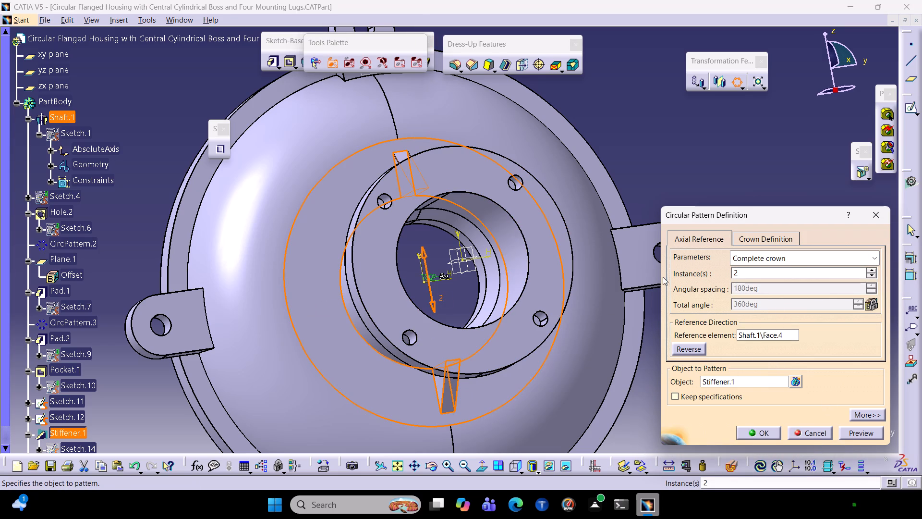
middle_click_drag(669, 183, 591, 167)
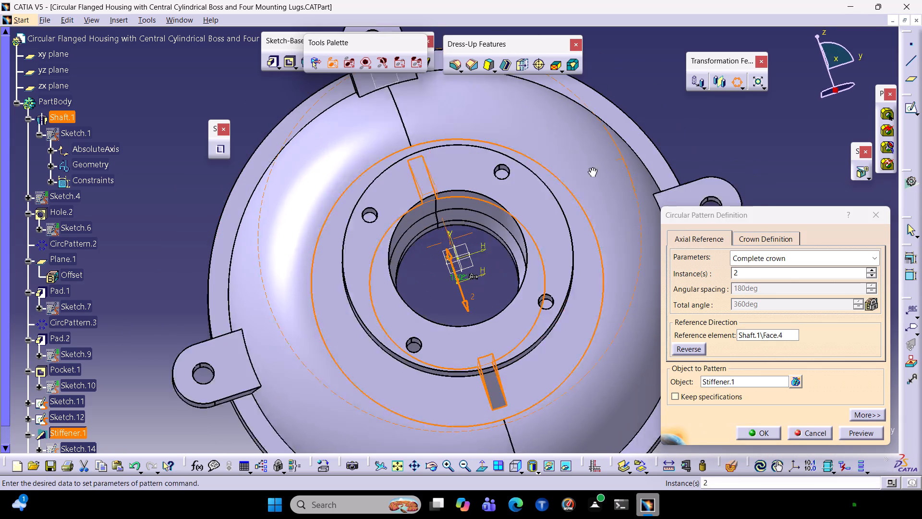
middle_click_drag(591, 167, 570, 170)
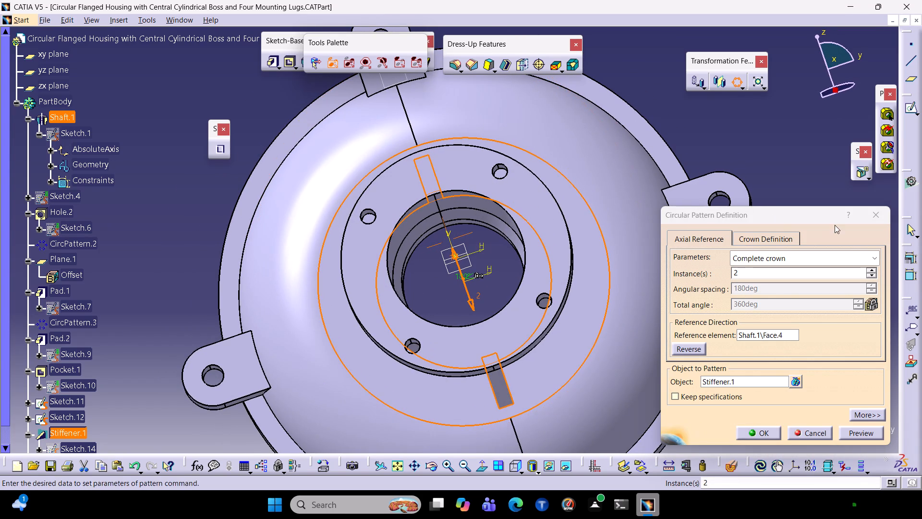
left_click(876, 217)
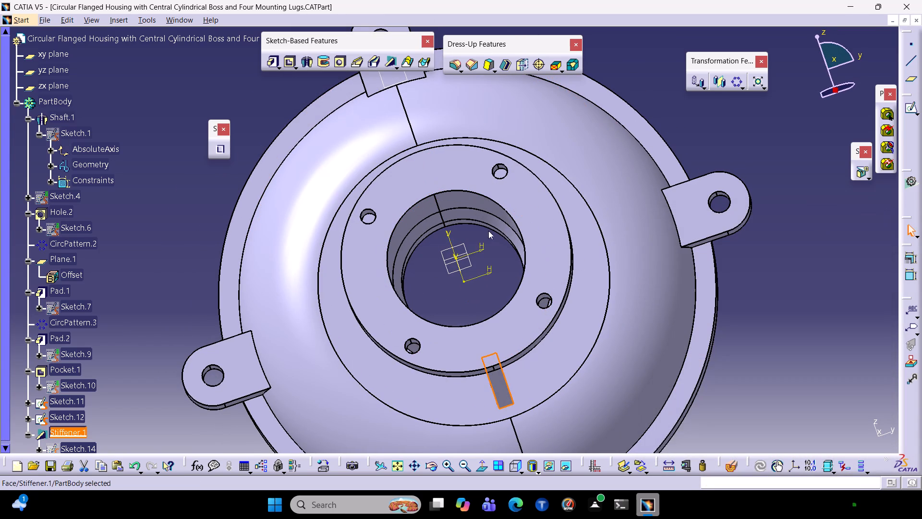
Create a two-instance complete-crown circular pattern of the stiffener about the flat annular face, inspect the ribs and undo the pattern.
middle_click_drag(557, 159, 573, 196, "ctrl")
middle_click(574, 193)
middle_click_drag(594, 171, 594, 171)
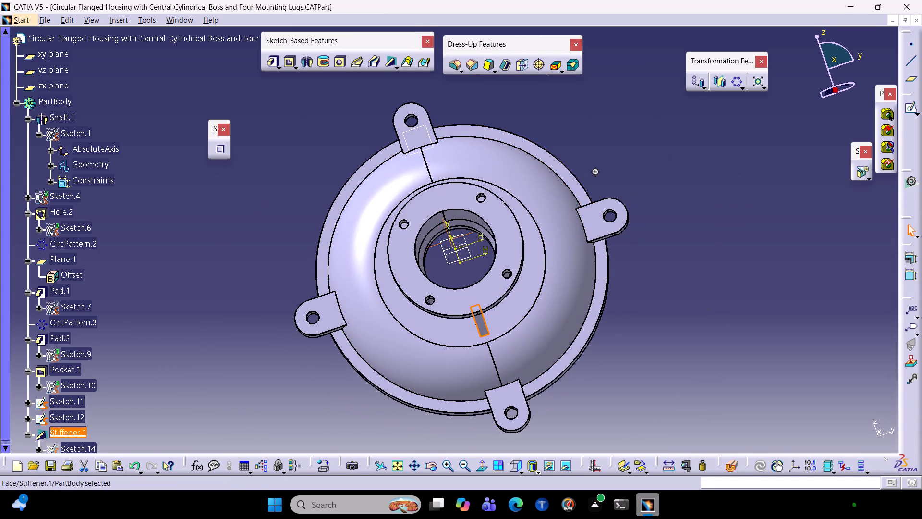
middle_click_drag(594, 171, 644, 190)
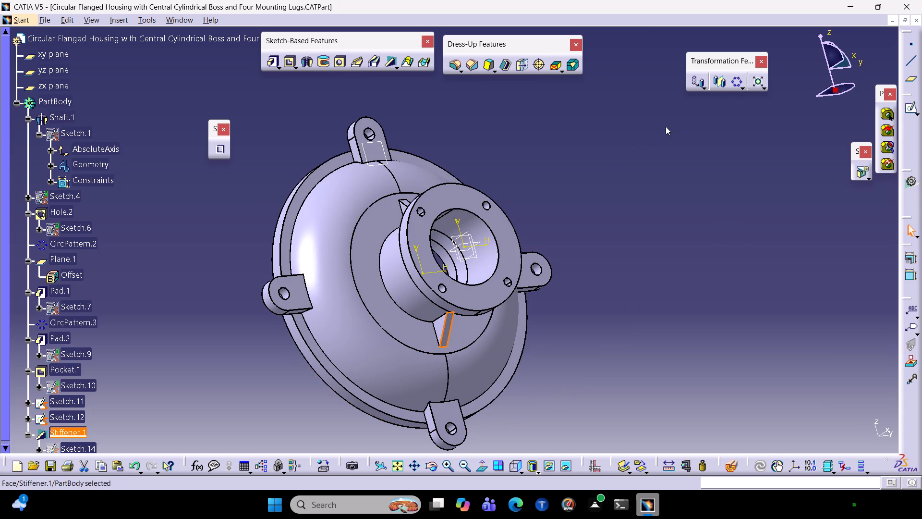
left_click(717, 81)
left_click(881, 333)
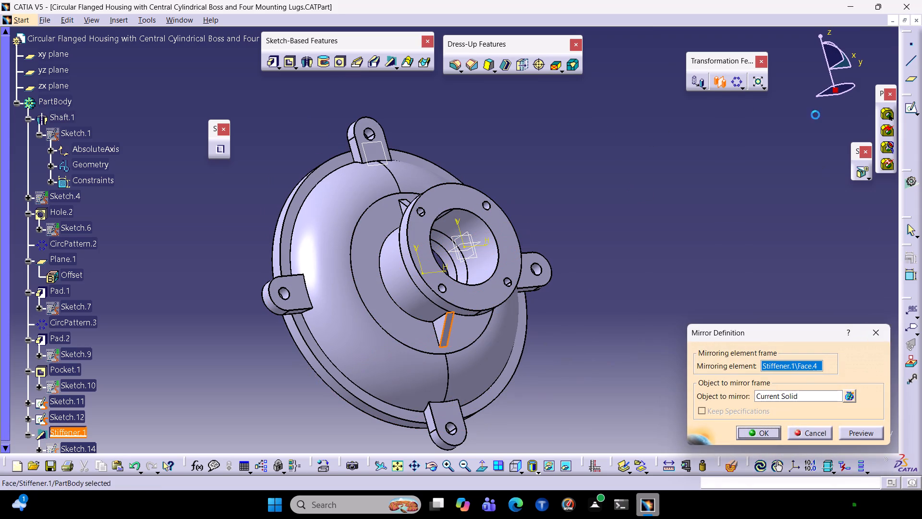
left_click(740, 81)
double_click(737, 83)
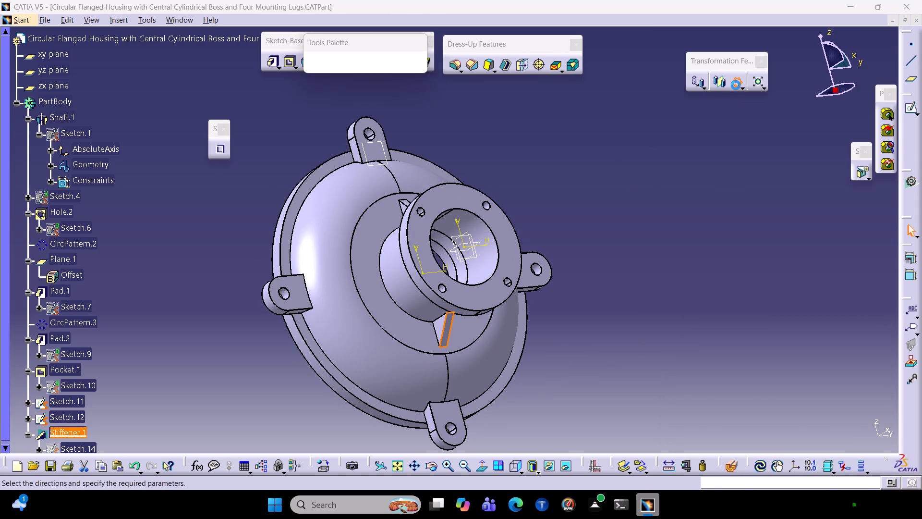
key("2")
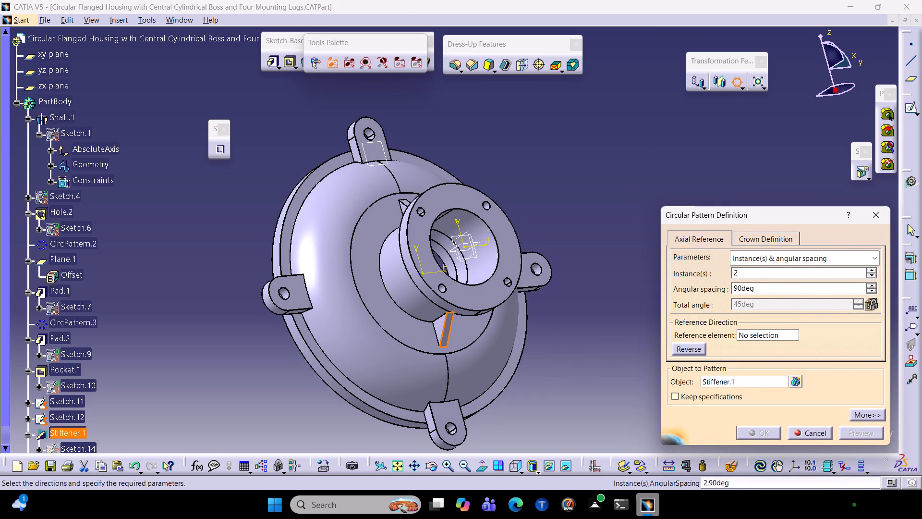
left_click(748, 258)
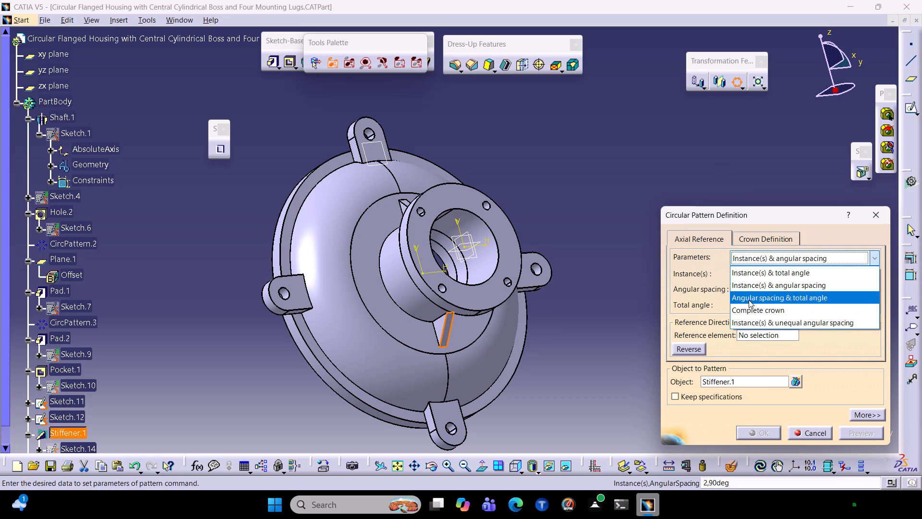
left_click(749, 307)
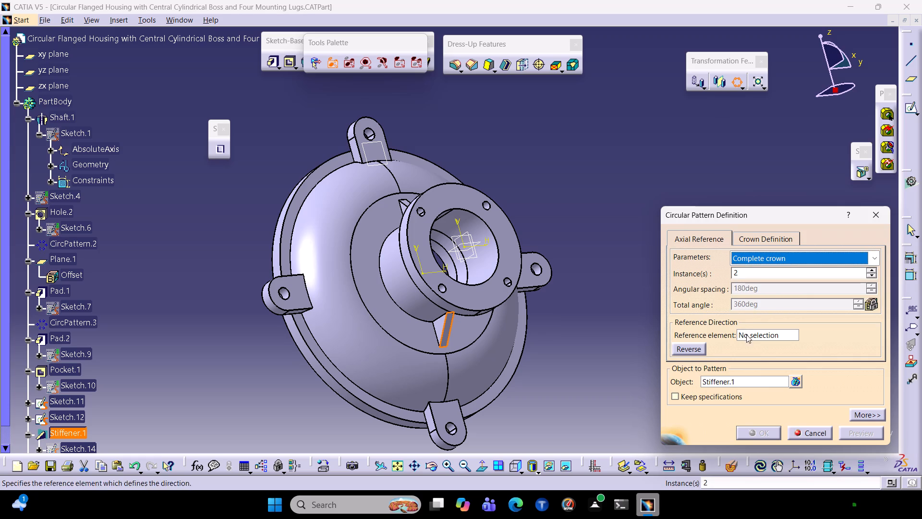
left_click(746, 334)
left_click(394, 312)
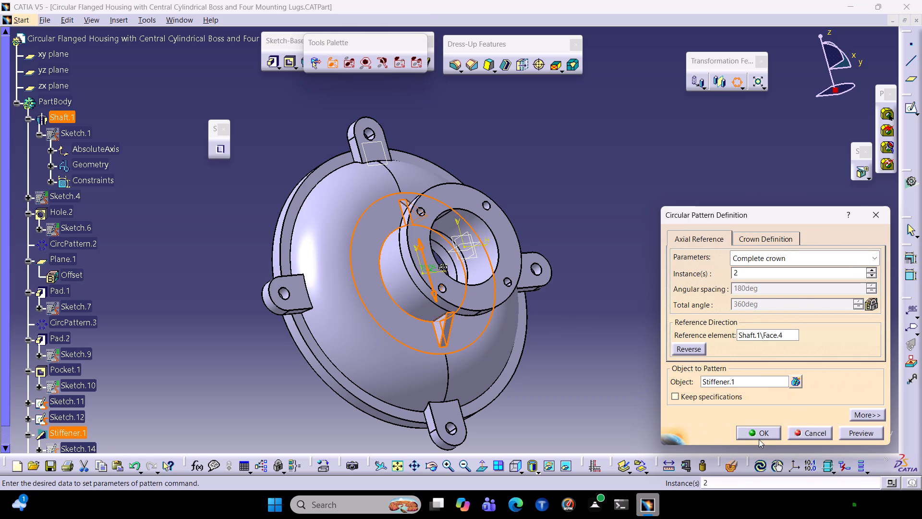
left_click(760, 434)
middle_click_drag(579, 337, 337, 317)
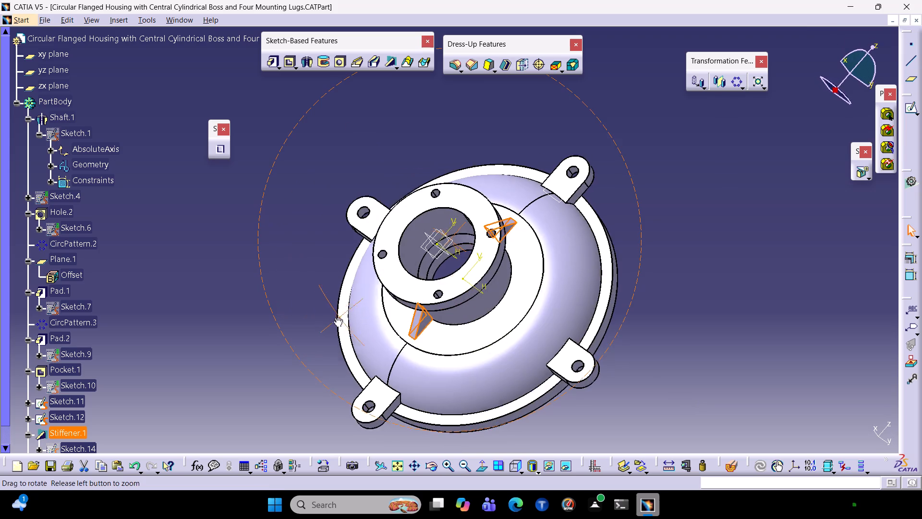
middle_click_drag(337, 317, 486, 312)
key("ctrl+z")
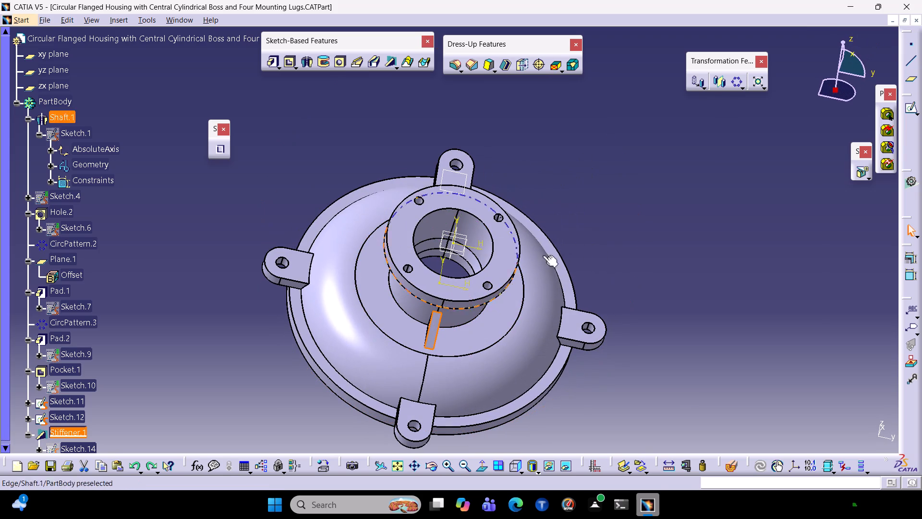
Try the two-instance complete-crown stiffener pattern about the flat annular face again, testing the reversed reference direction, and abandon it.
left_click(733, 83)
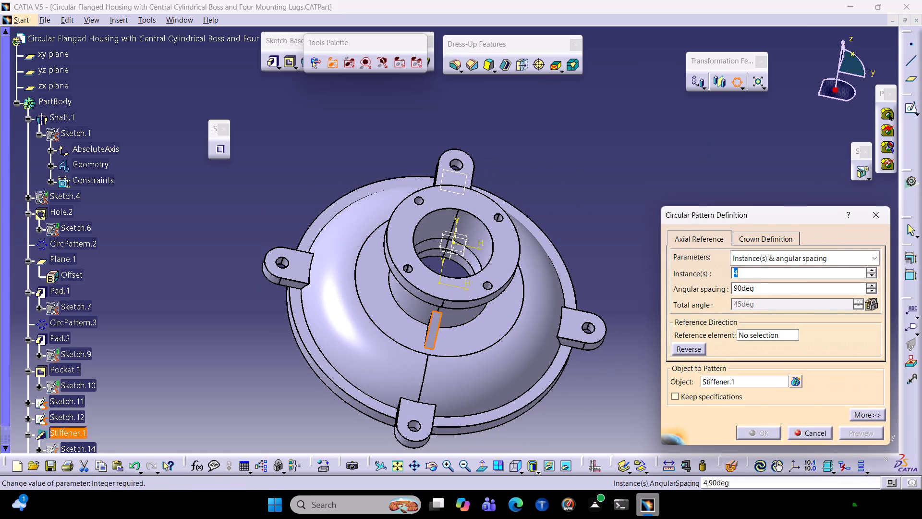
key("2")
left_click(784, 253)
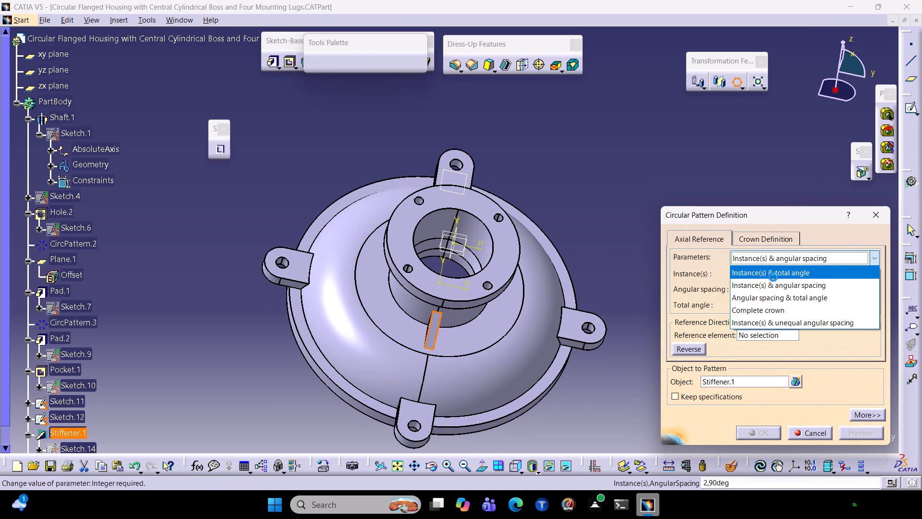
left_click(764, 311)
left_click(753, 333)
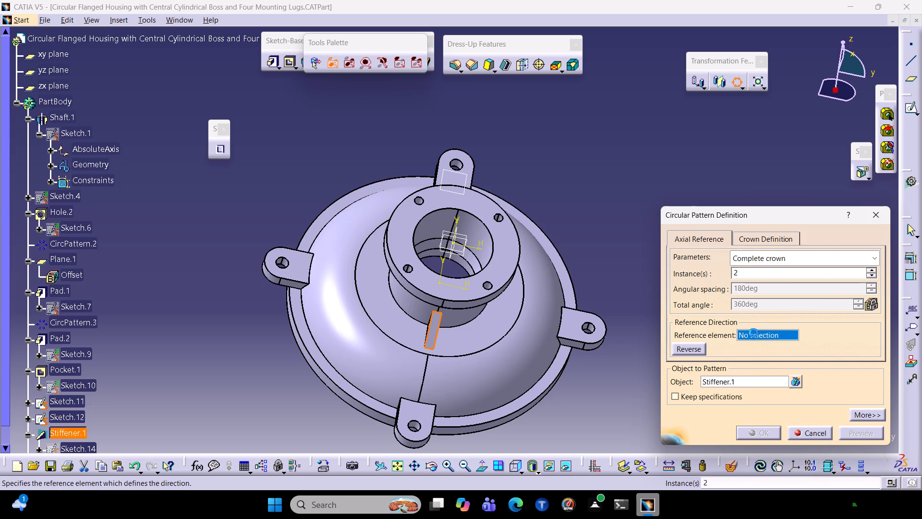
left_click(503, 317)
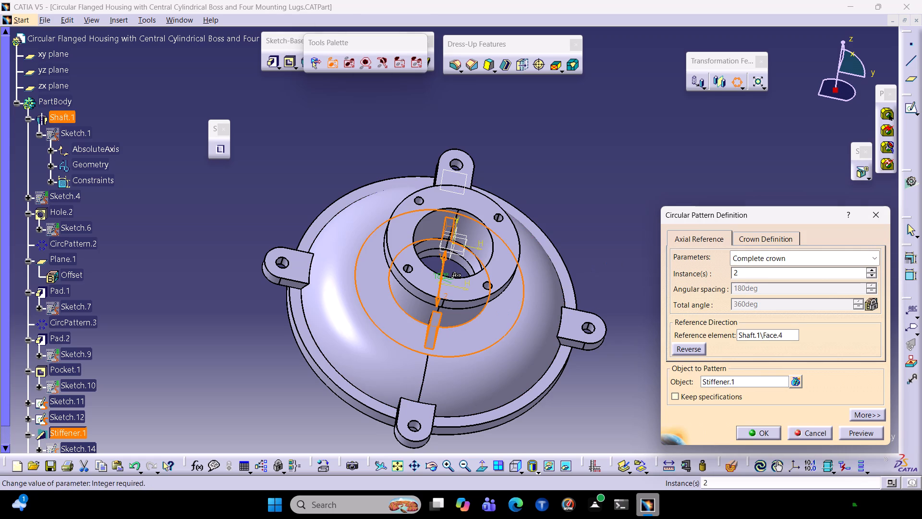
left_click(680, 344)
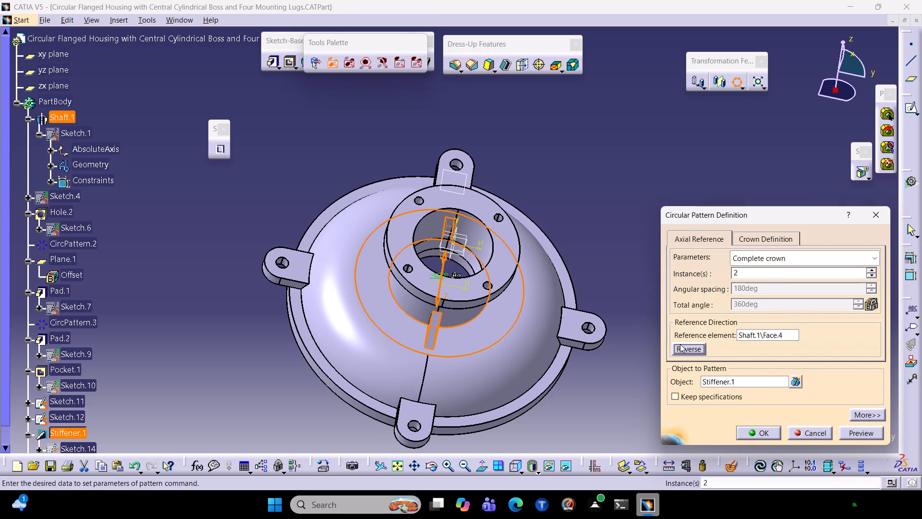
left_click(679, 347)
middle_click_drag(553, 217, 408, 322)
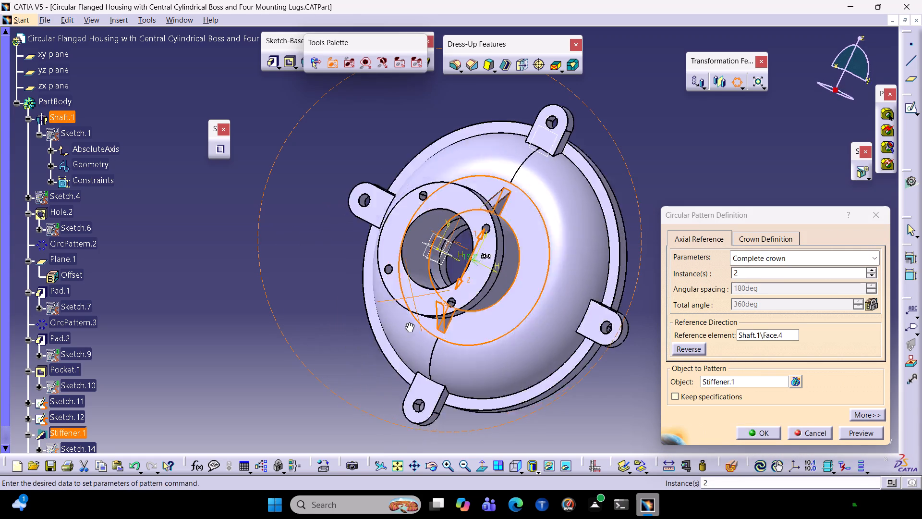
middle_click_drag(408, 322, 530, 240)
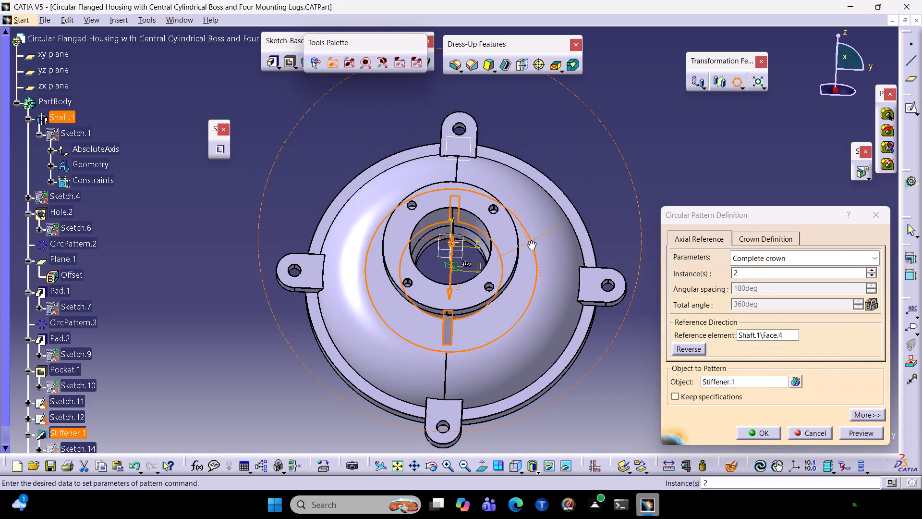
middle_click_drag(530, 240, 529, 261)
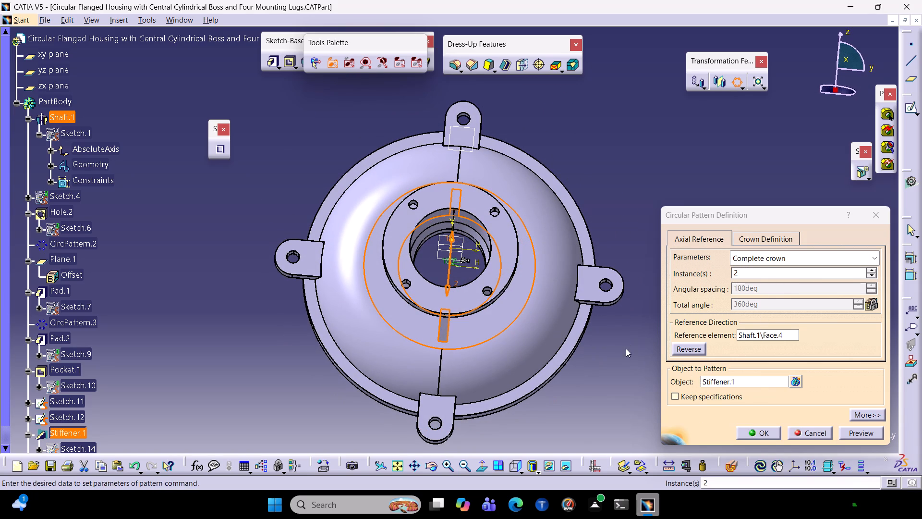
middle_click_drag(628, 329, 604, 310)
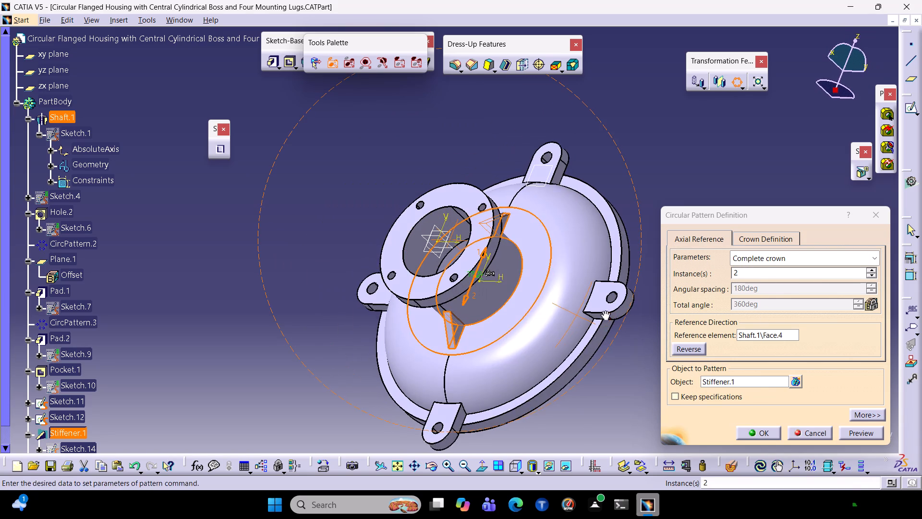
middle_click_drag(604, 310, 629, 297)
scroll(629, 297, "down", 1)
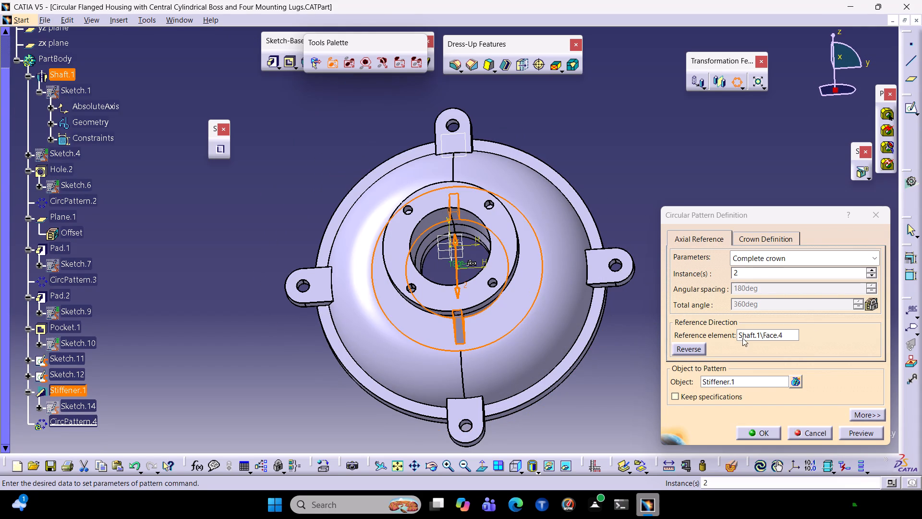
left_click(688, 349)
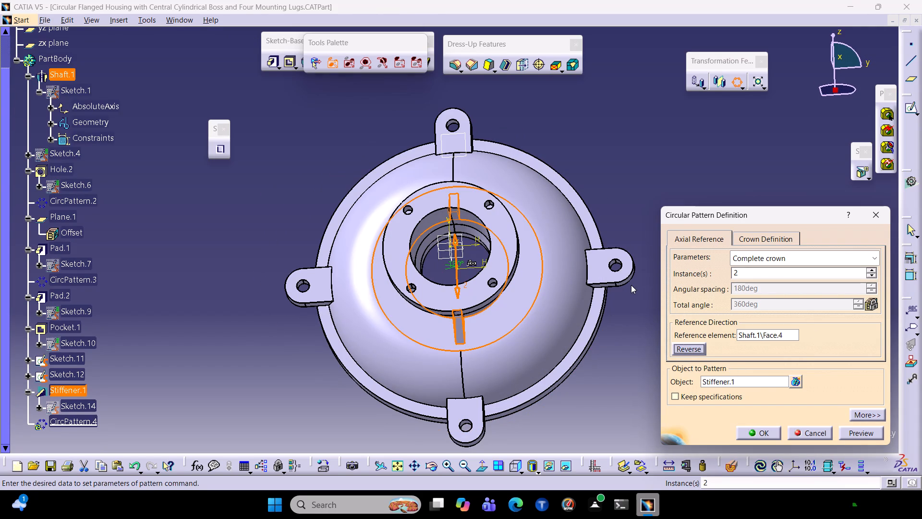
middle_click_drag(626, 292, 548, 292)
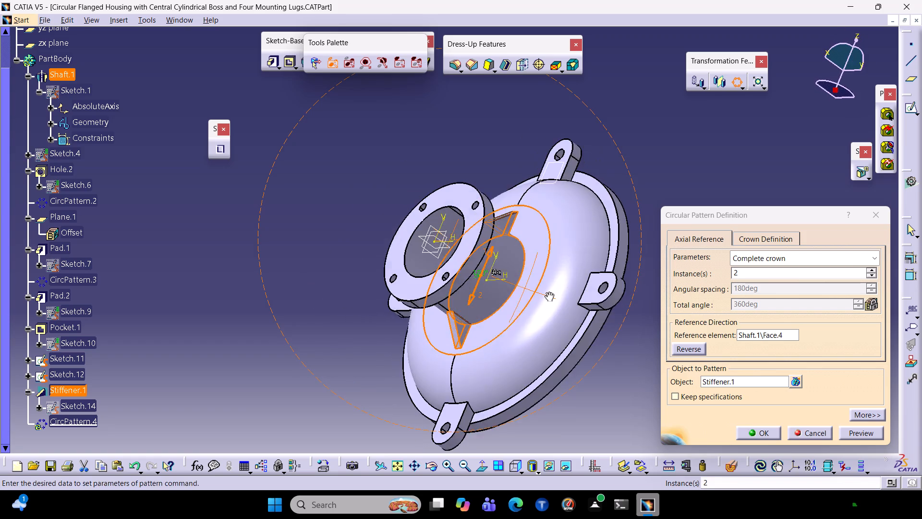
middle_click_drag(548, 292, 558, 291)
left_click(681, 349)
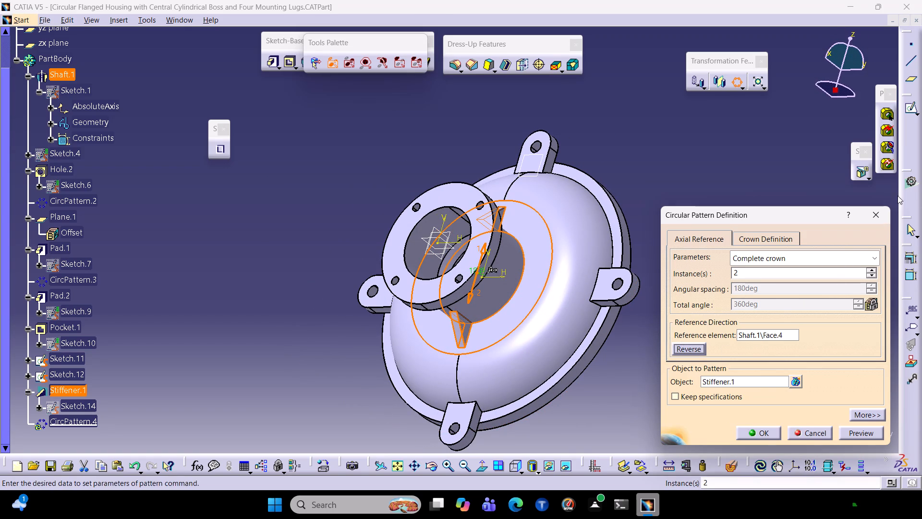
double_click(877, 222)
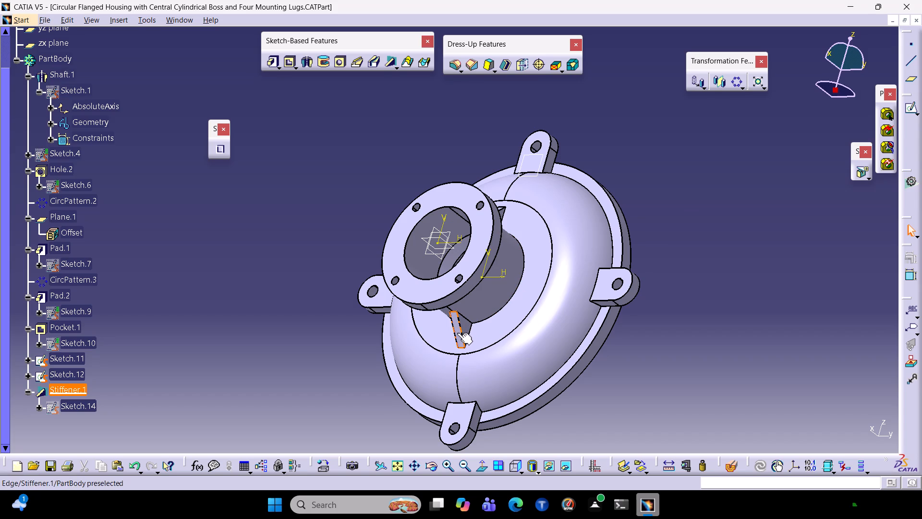
Review the stiffener's definition and its profile sketch, and examine the ribs between boss and dome from several sides.
double_click(457, 333)
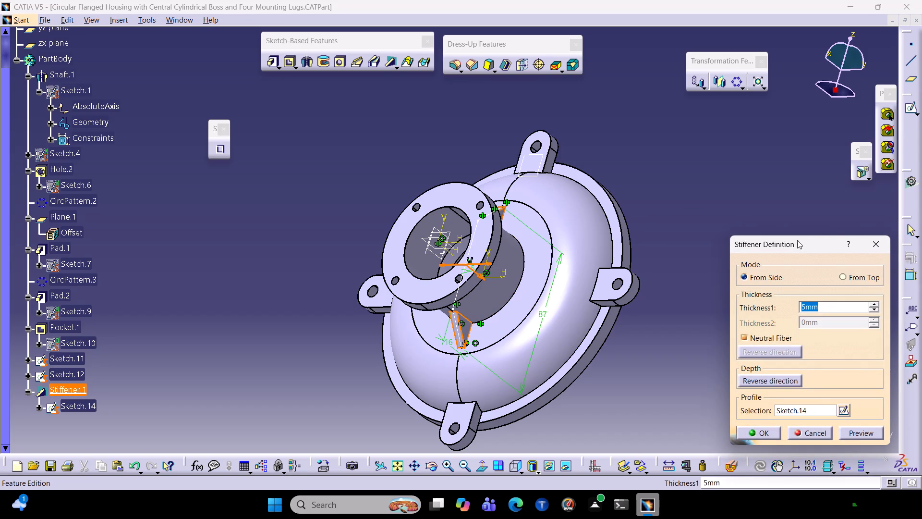
left_click(878, 242)
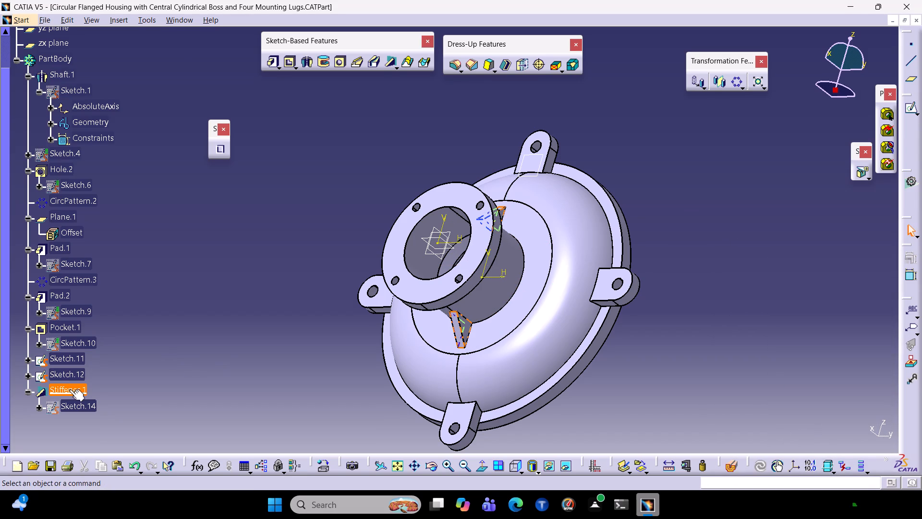
double_click(76, 406)
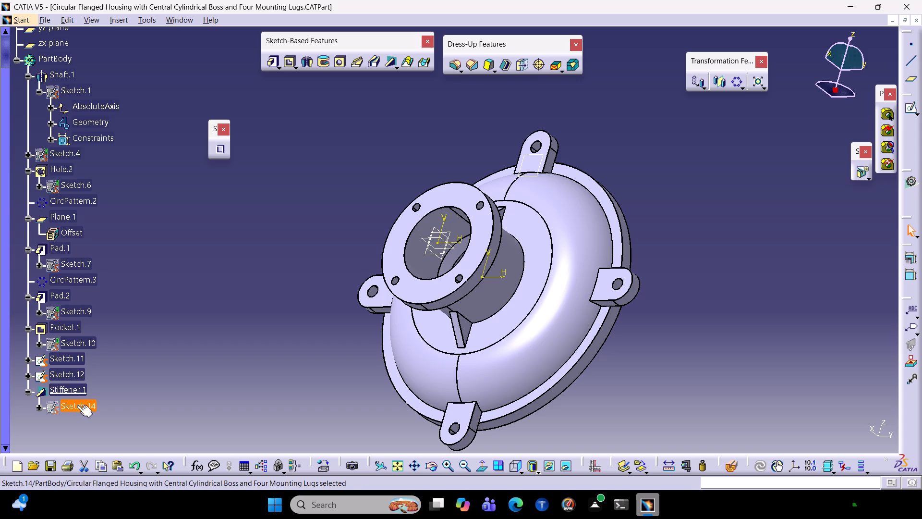
double_click(78, 404)
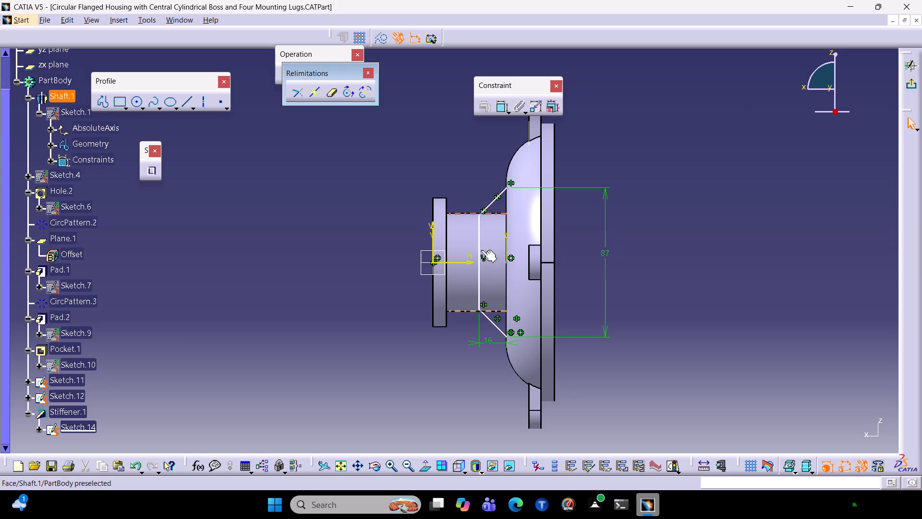
left_click(479, 228)
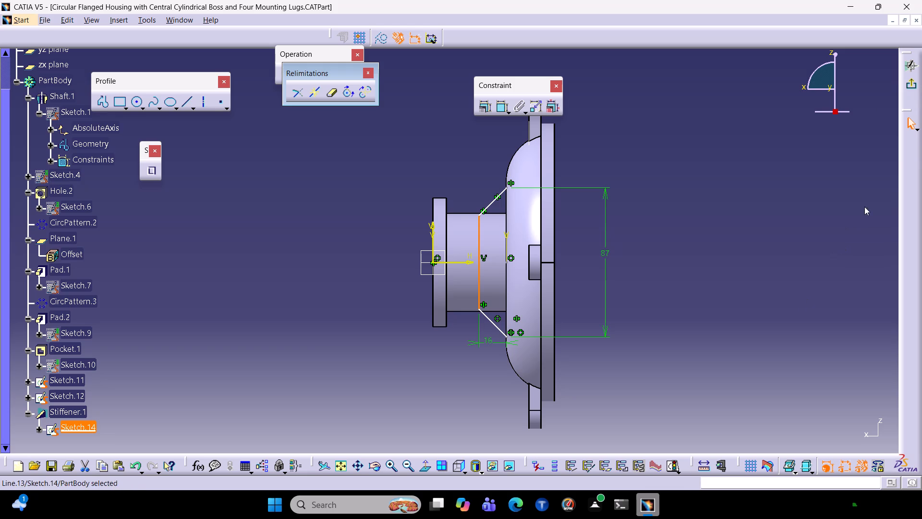
left_click(915, 83)
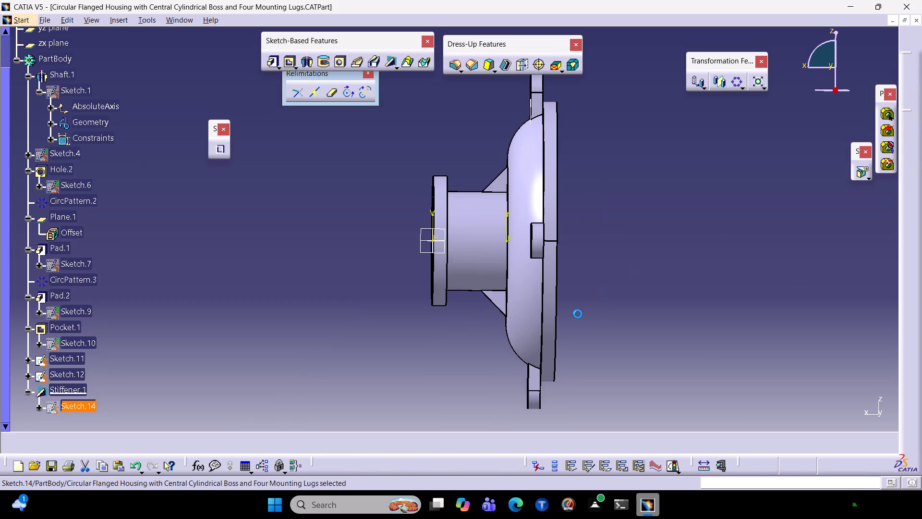
middle_click_drag(656, 259, 689, 247)
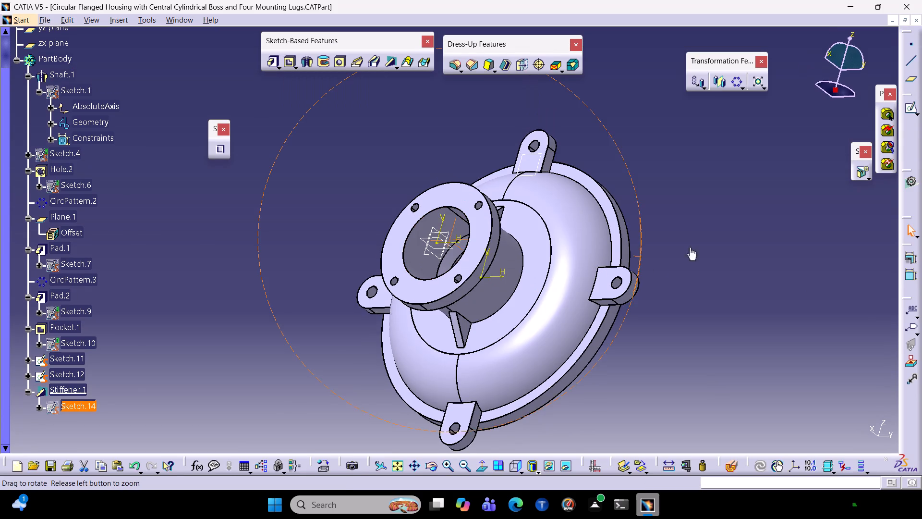
middle_click_drag(689, 247, 813, 210)
middle_click_drag(586, 367, 652, 207)
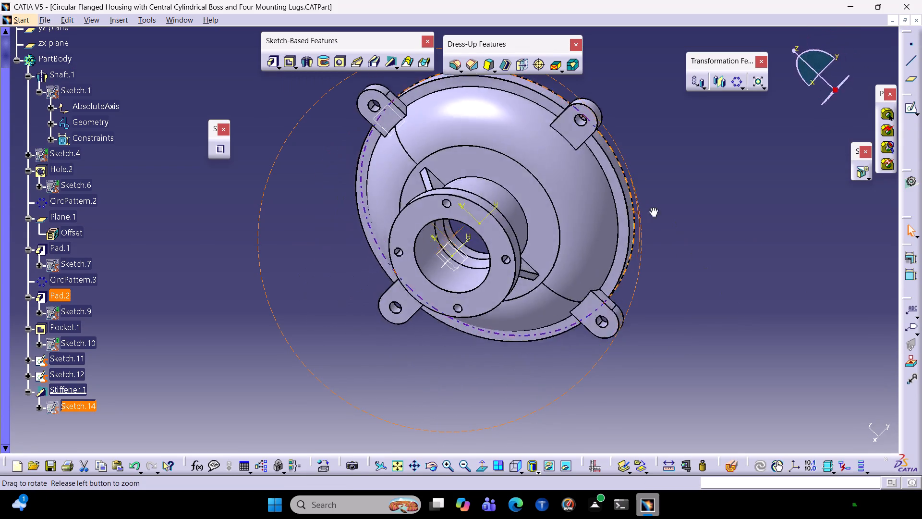
middle_click_drag(652, 207, 657, 99)
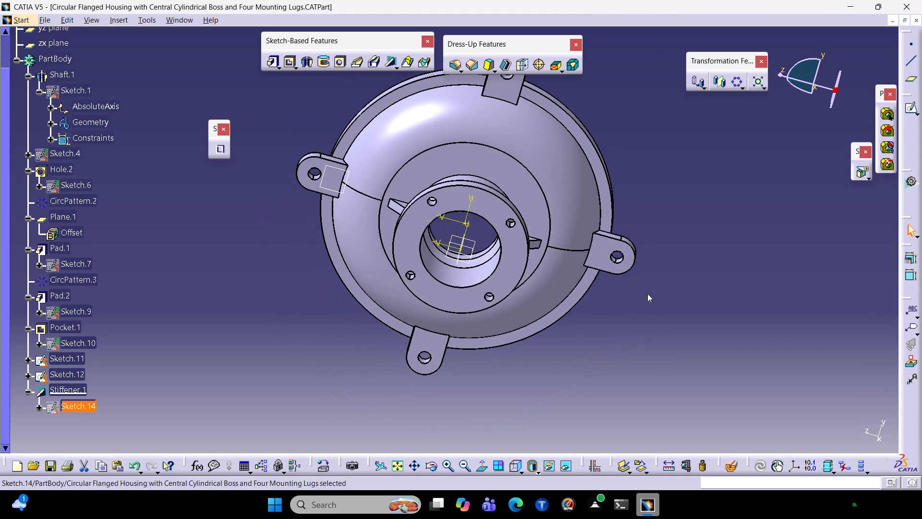
middle_click_drag(648, 403, 645, 157)
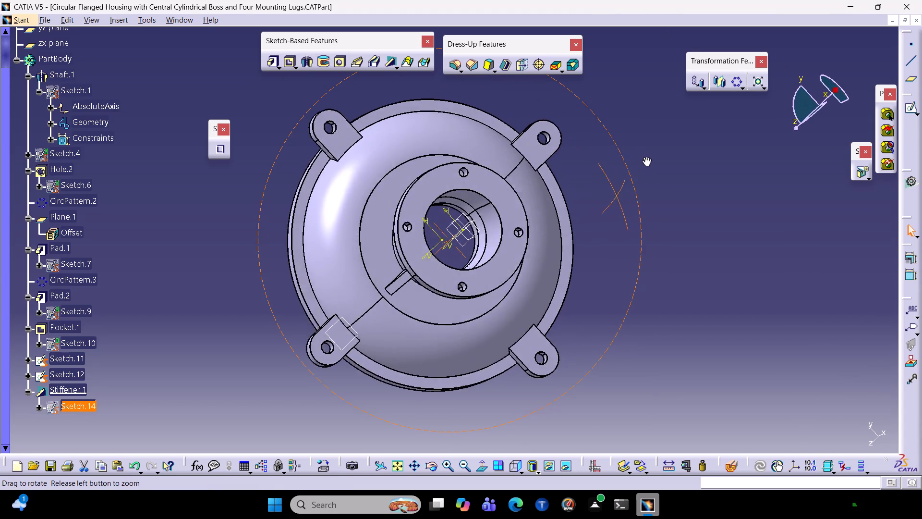
middle_click_drag(645, 157, 434, 336)
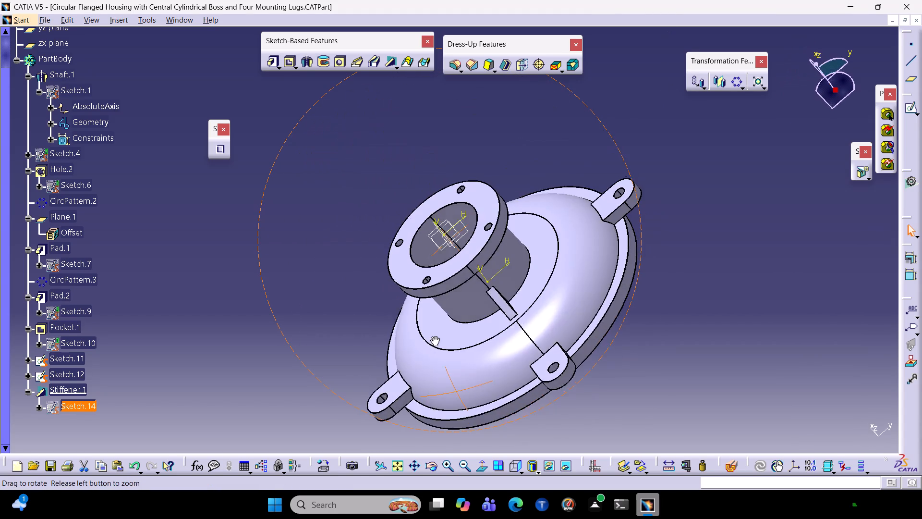
middle_click_drag(434, 336, 473, 360)
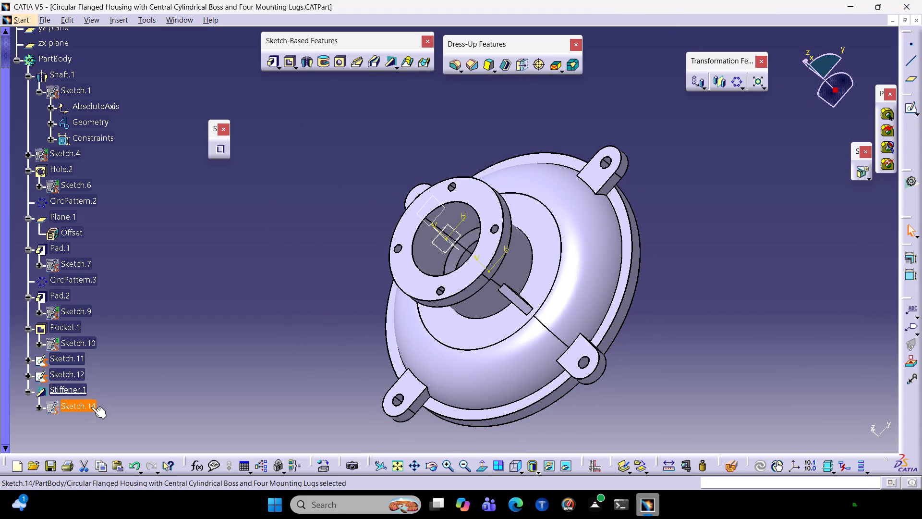
Reopen the stiffener's profile sketch and select the vertical line joining the two sloped rib lines.
double_click(86, 411)
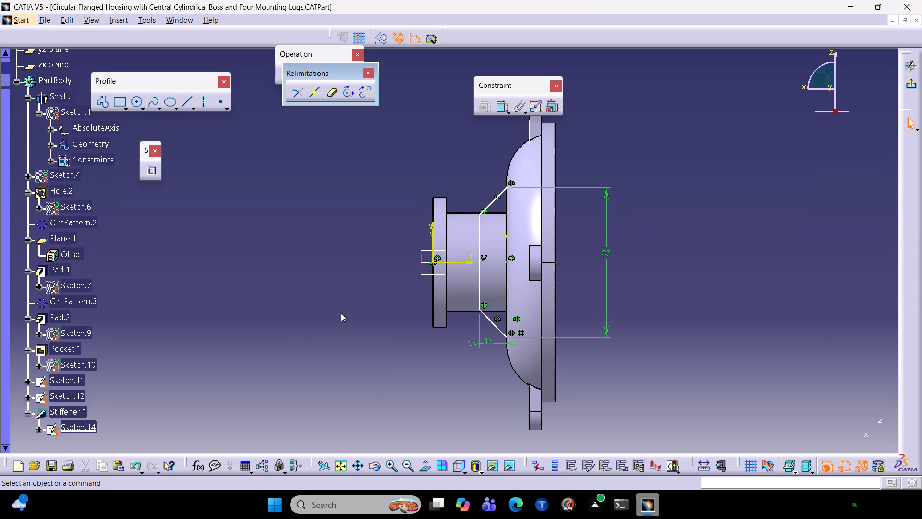
left_click(481, 238)
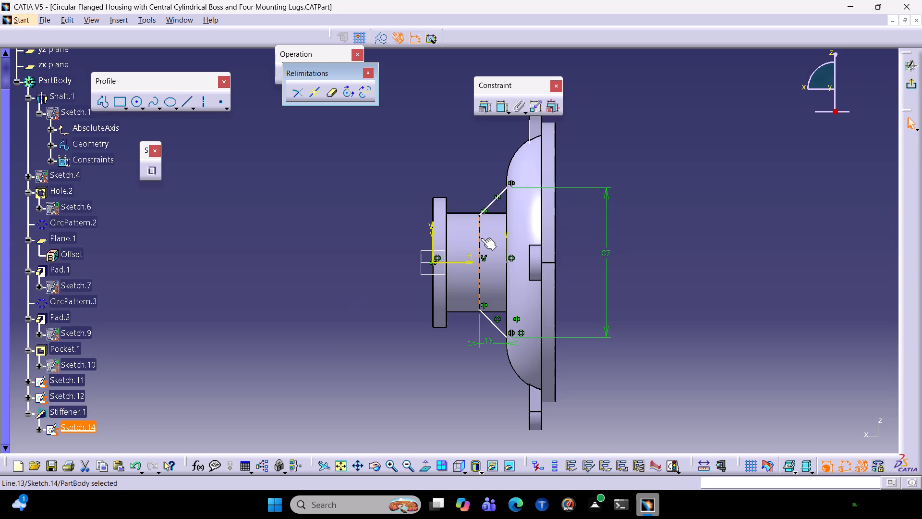
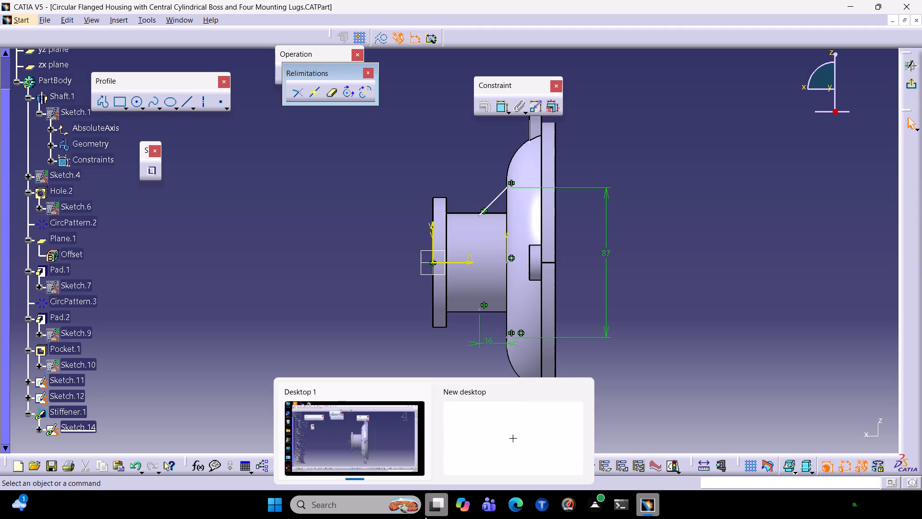
Delete the sketch element at the hub's lower edge in the stiffener sketch.
left_click(454, 341)
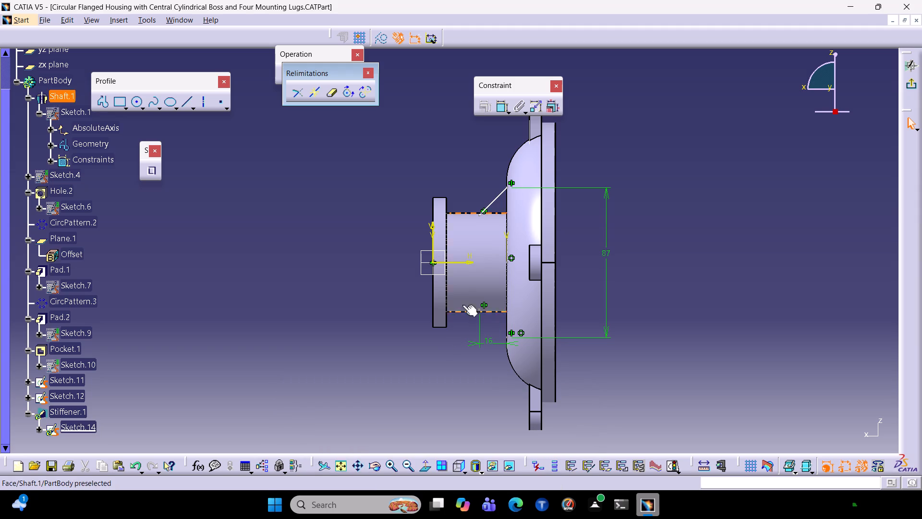
left_click(479, 309)
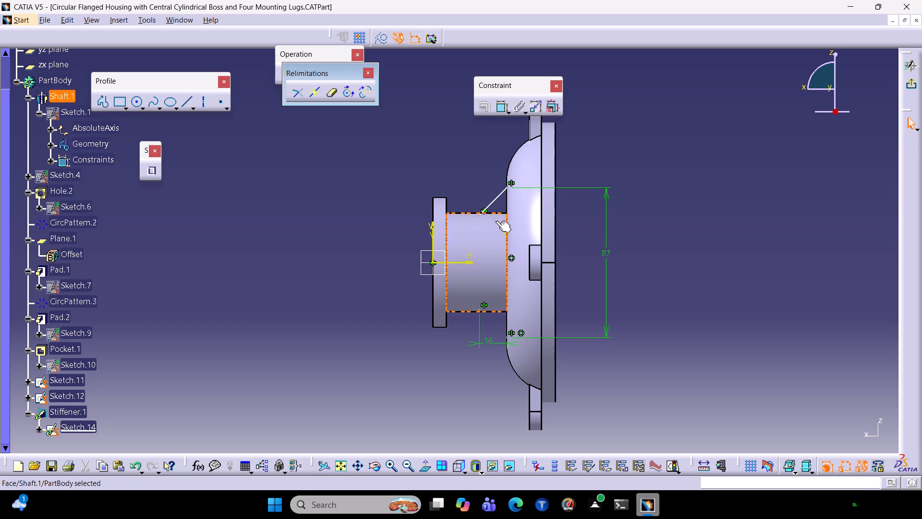
middle_click_drag(620, 305, 685, 244, "ctrl")
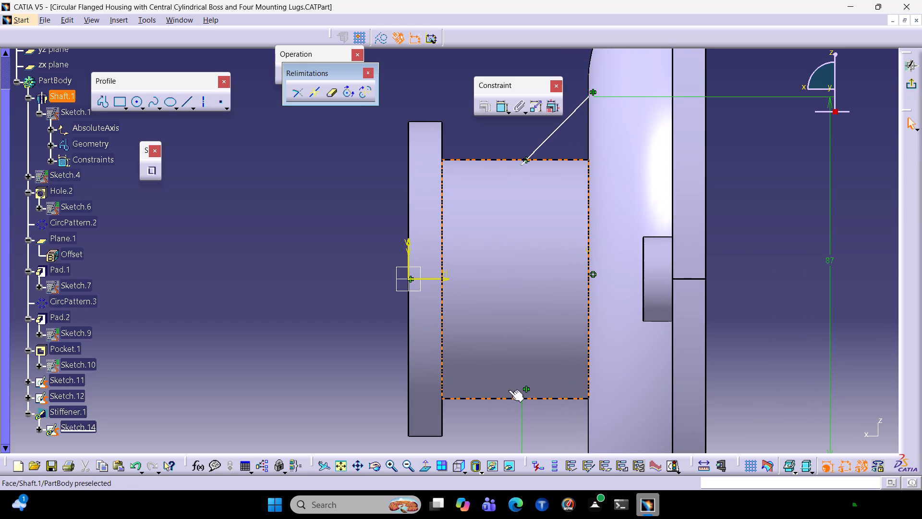
left_click(521, 392)
key("Delete")
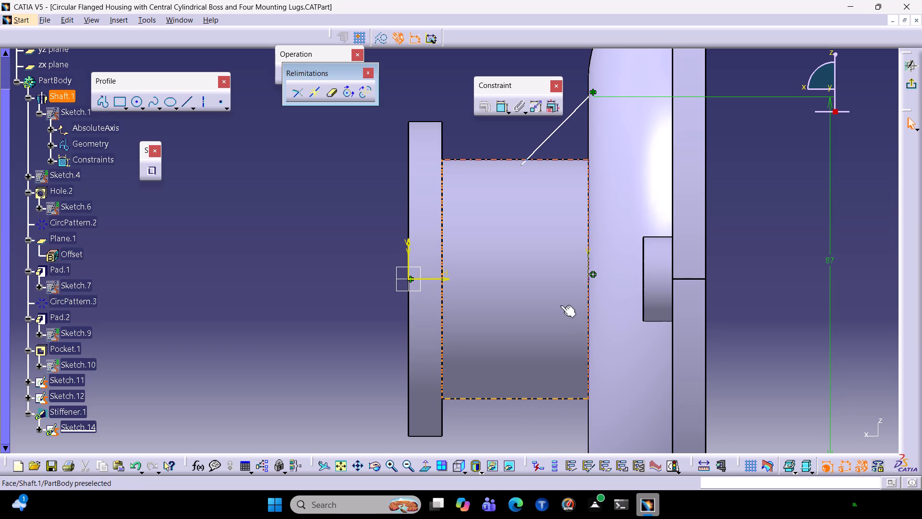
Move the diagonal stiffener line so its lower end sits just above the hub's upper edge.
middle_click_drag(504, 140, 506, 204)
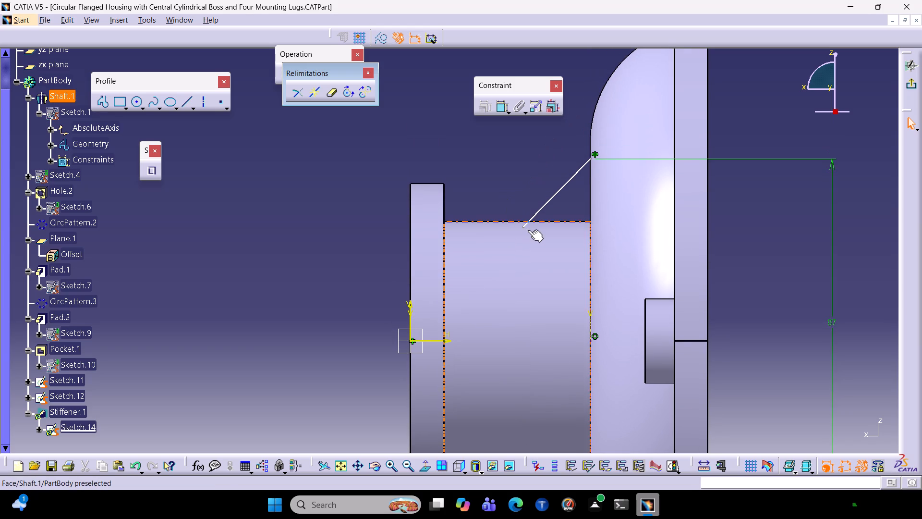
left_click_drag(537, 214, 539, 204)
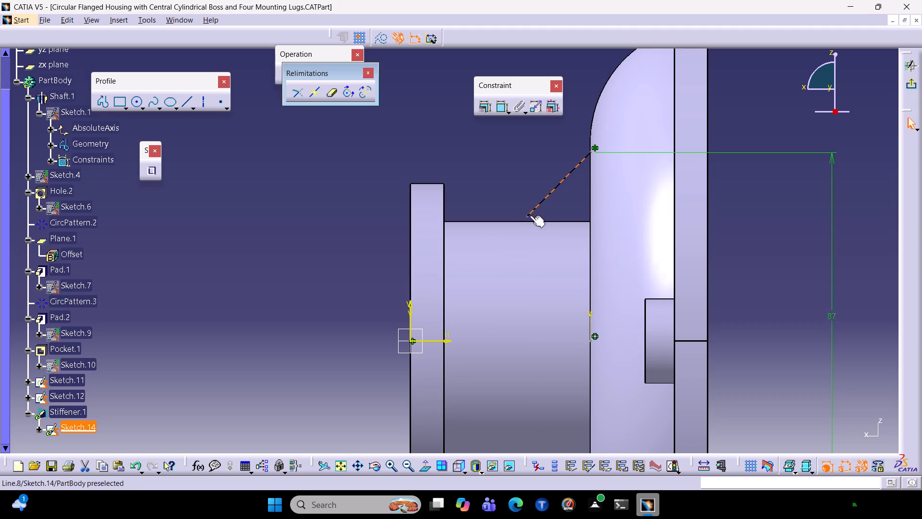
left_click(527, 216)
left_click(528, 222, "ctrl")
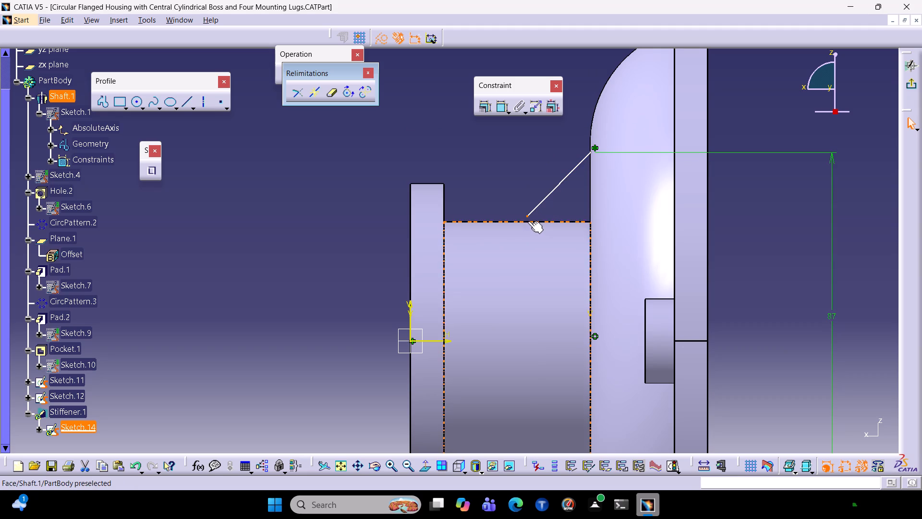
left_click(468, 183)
Project the small flange's inner edge and the domed body's hub-side edge onto the stiffener sketch plane.
left_click(444, 211)
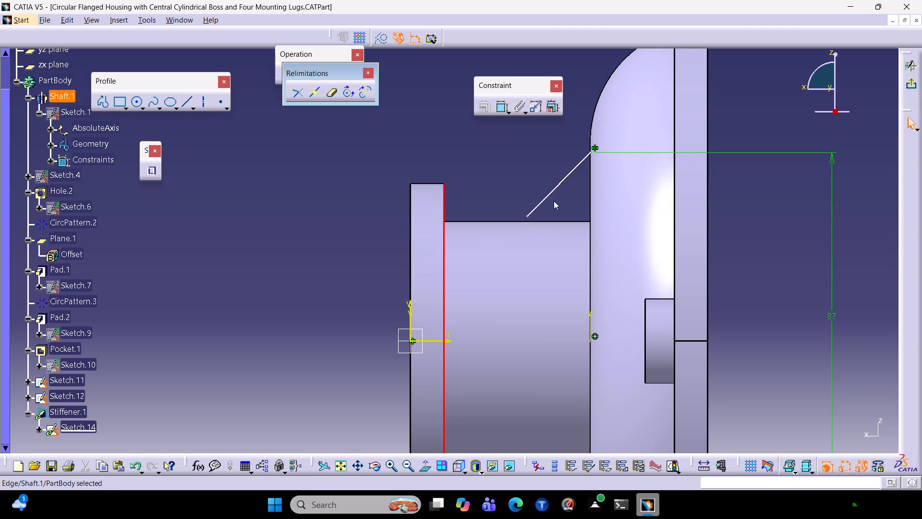
left_click(591, 201, "ctrl")
left_click(485, 153)
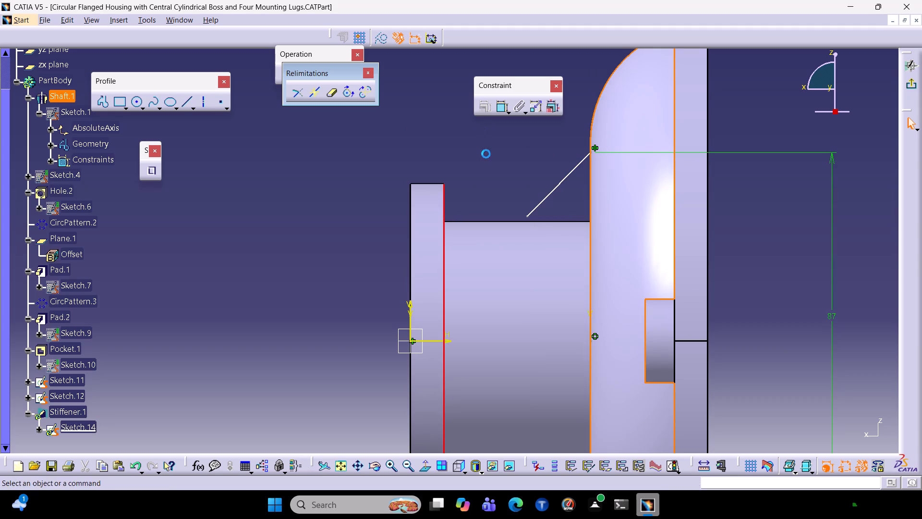
left_click(590, 193)
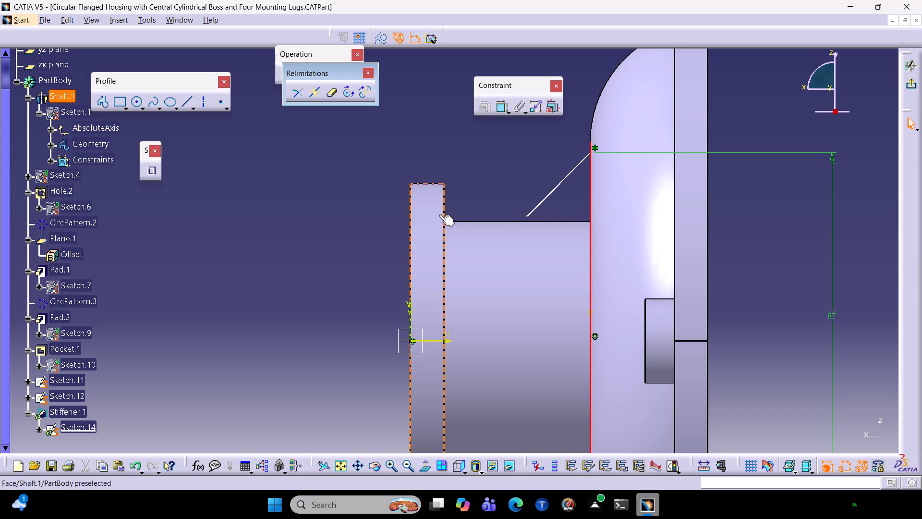
left_click(445, 210, "ctrl")
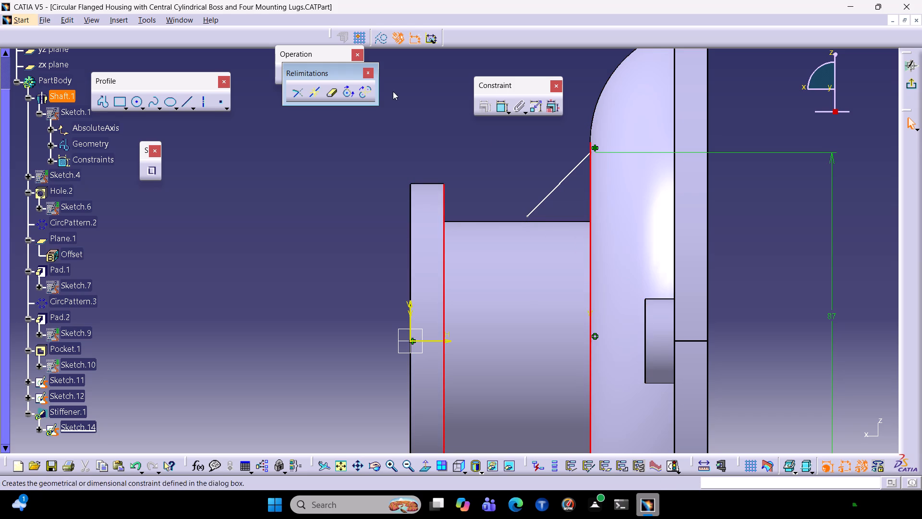
left_click_drag(321, 73, 237, 105)
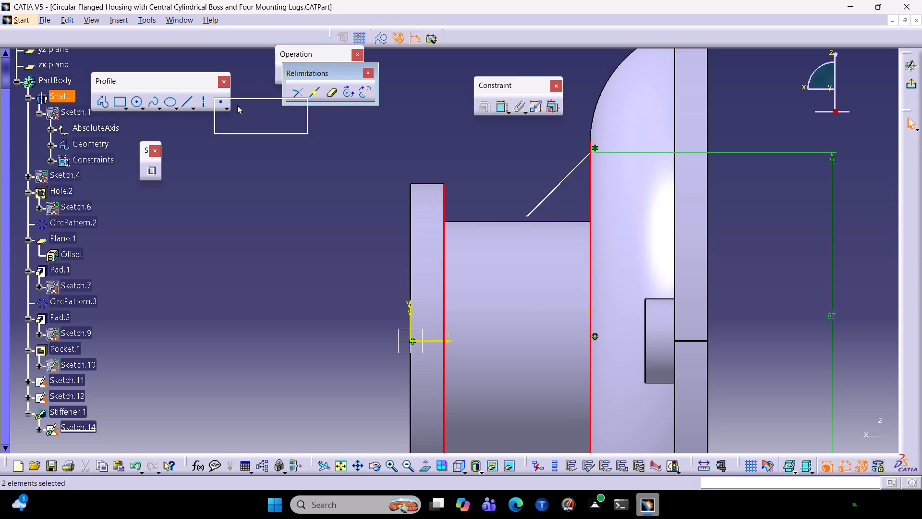
left_click_drag(237, 105, 213, 113)
left_click(359, 77)
double_click(356, 75)
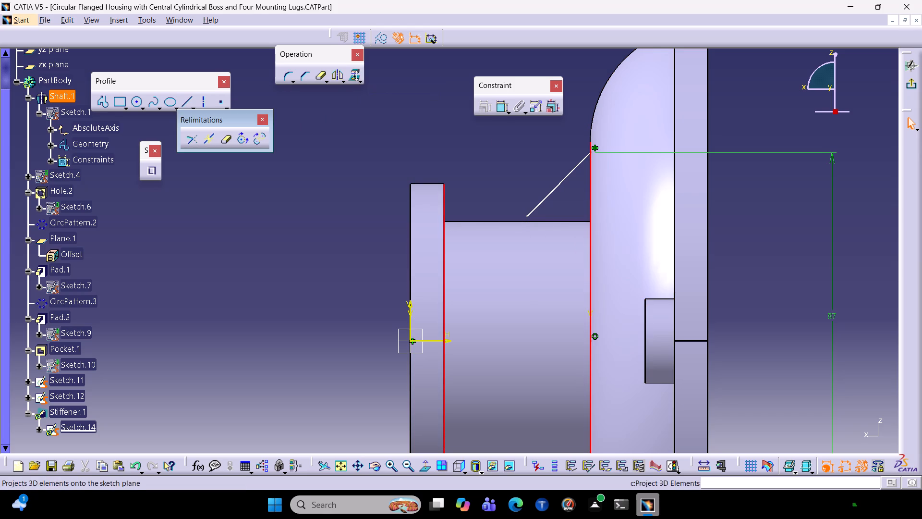
left_click(354, 74)
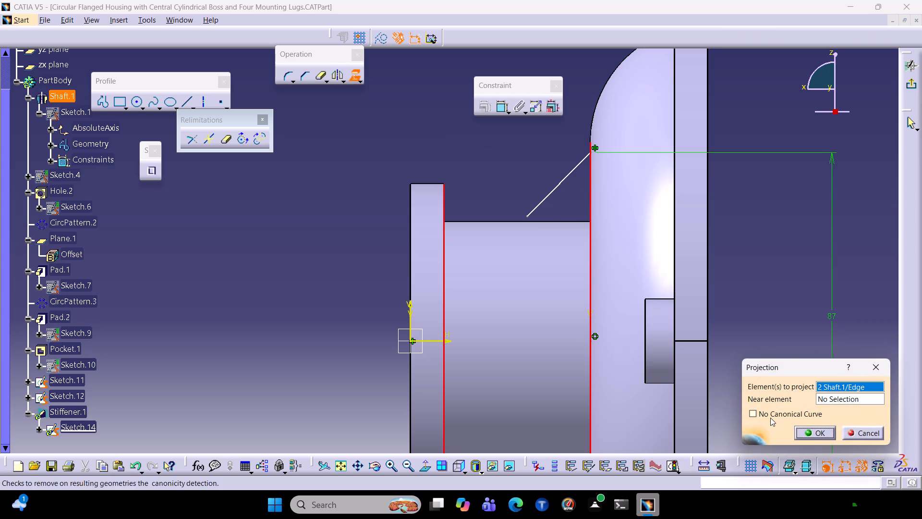
left_click(803, 435)
left_click(373, 161)
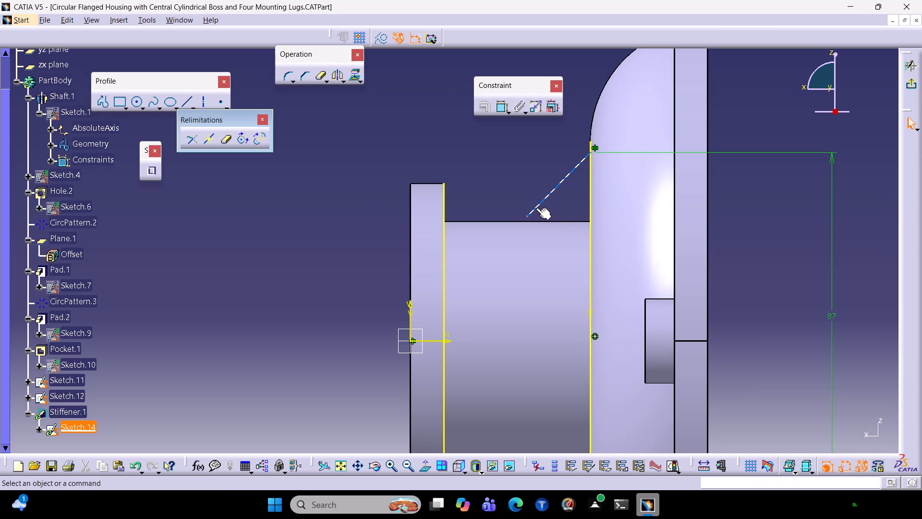
Make the diagonal line's upper endpoint coincident with the top endpoint of the domed body's projected edge.
left_click_drag(536, 208, 527, 213)
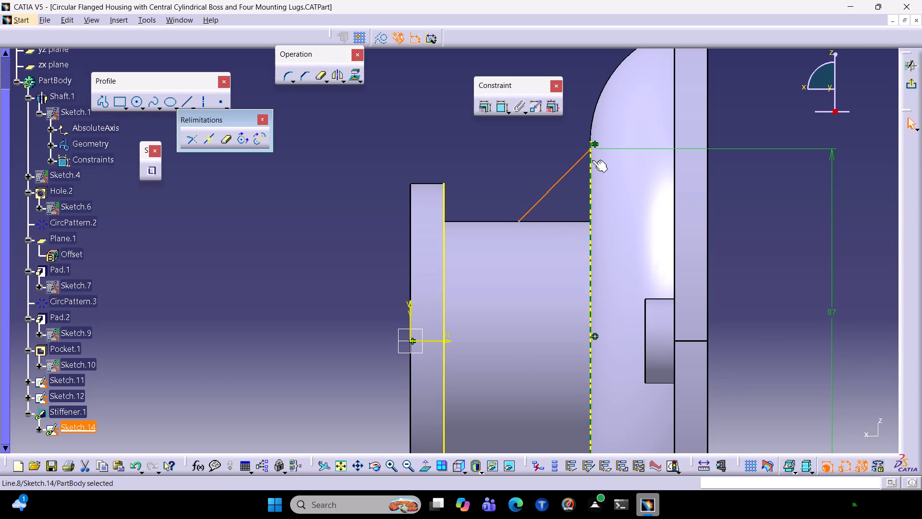
left_click_drag(585, 154, 580, 154)
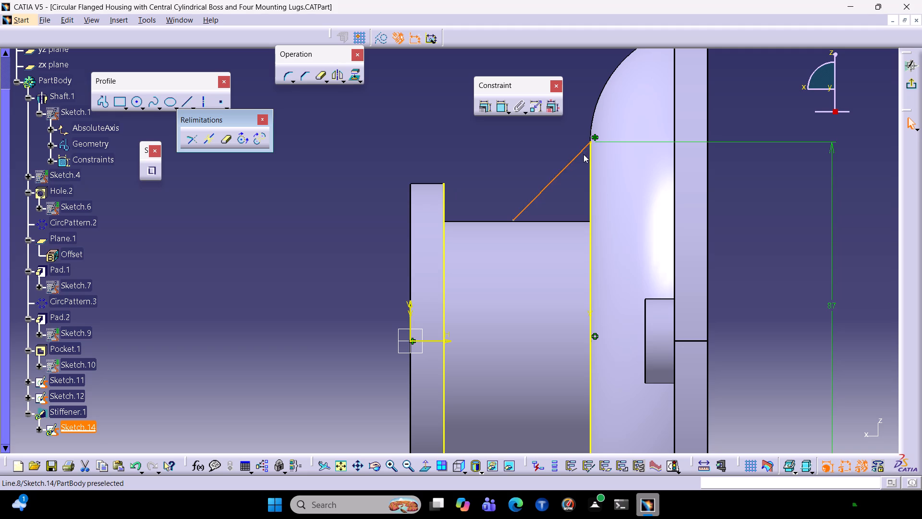
left_click_drag(580, 152, 578, 138)
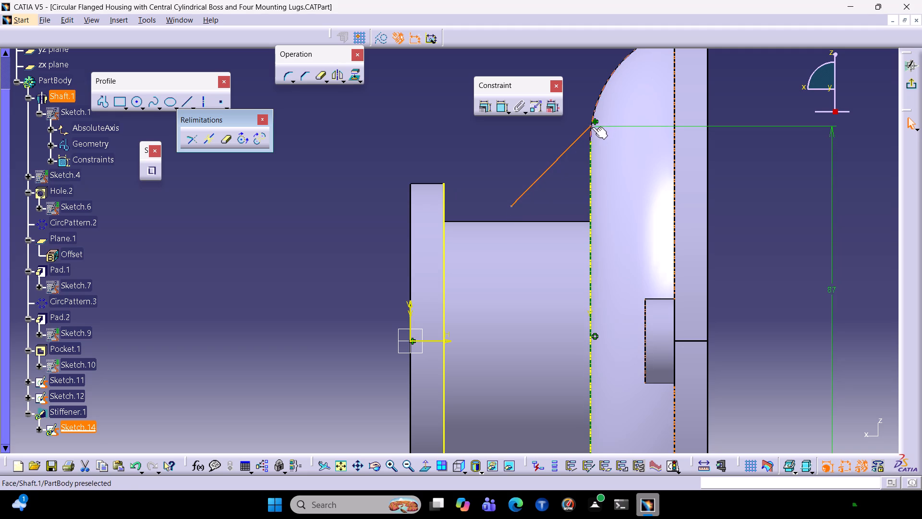
left_click(590, 127)
left_click(590, 142, "ctrl")
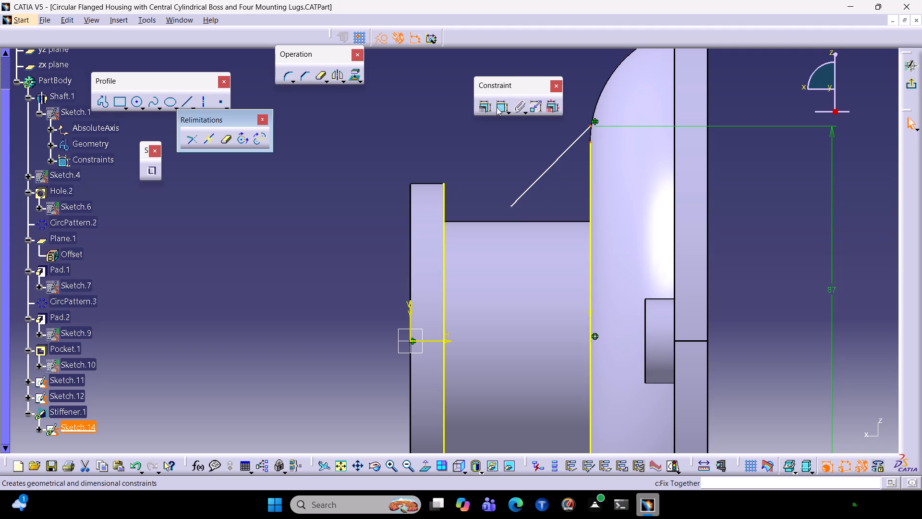
left_click(488, 108)
left_click(839, 261)
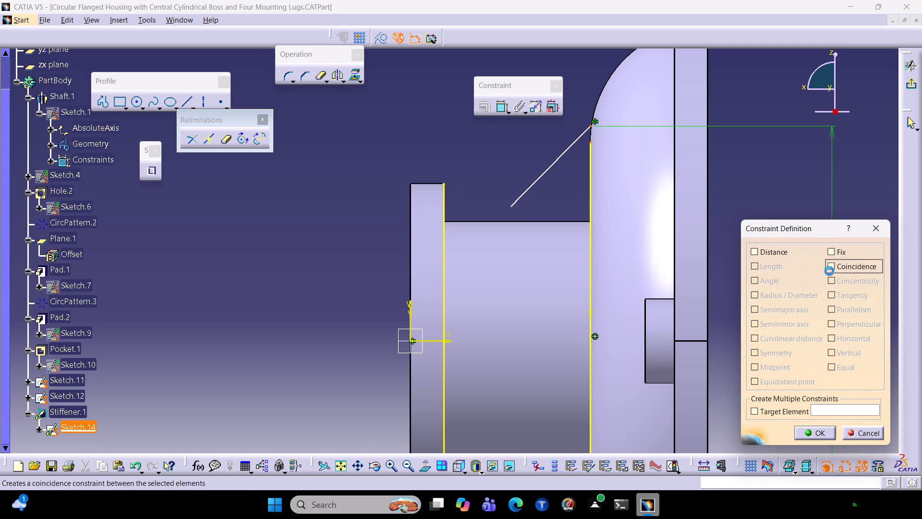
left_click(821, 443)
left_click(821, 435)
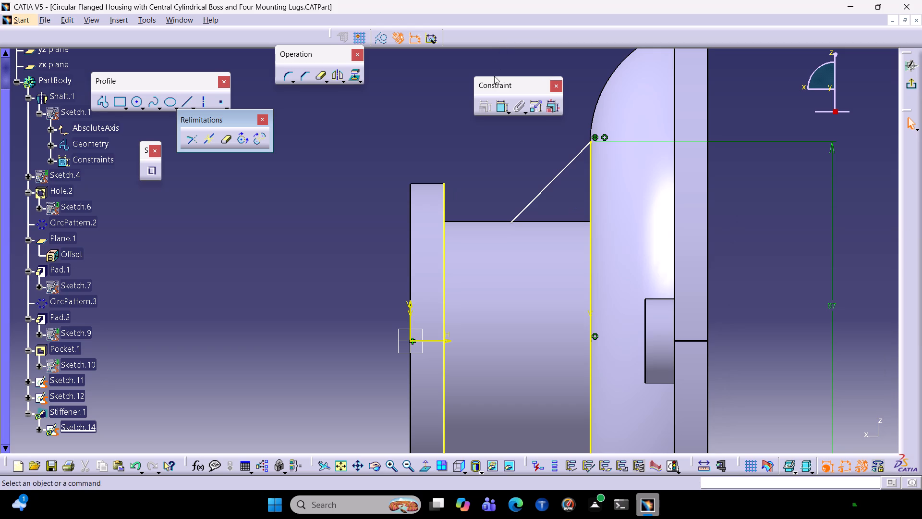
Draw a horizontal profile line from the diagonal's lower end to the domed body's projected edge.
left_click(104, 104)
left_click(509, 223)
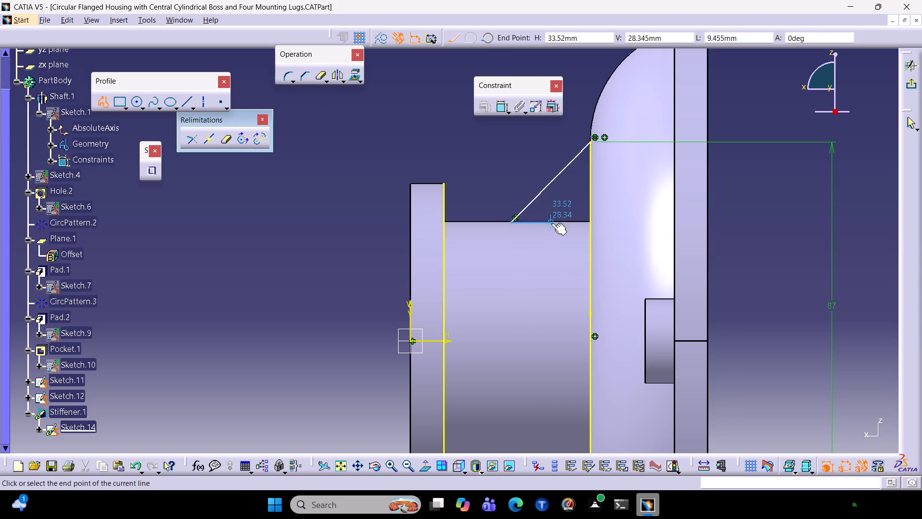
left_click(590, 221)
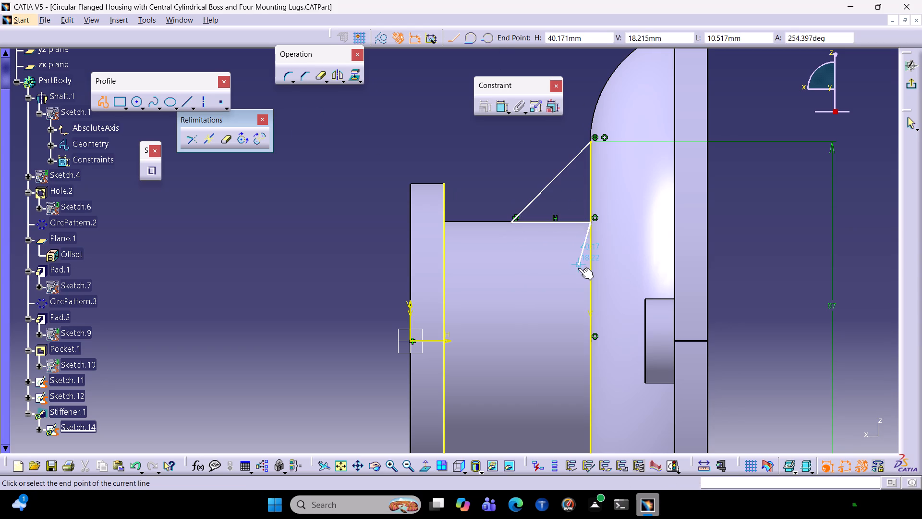
key("Escape")
key("Escape")
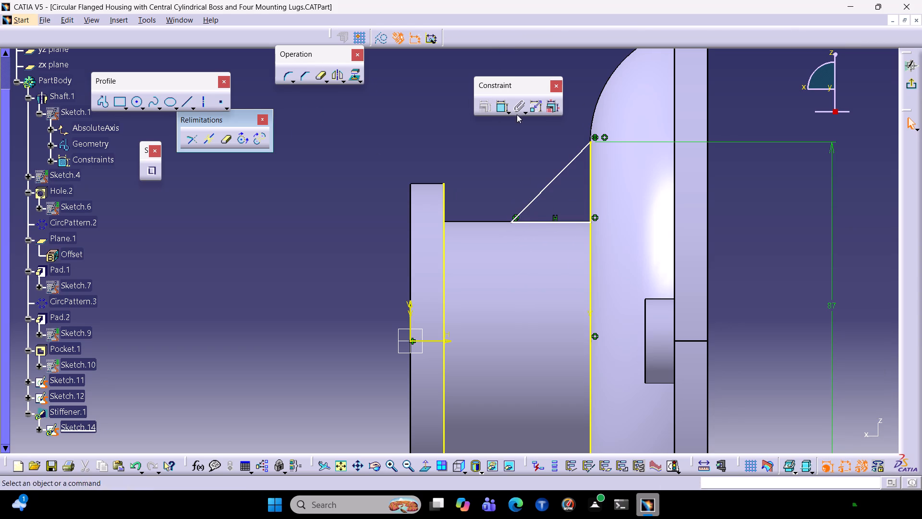
Dimension the vertical distance from the diagonal's upper endpoint to the horizontal line at 16 mm.
left_click(501, 107)
left_click(590, 142)
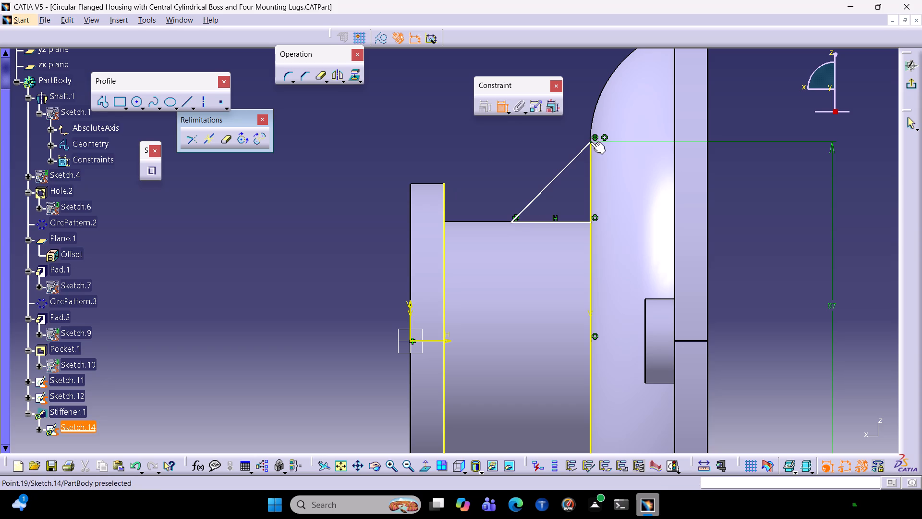
left_click(529, 222)
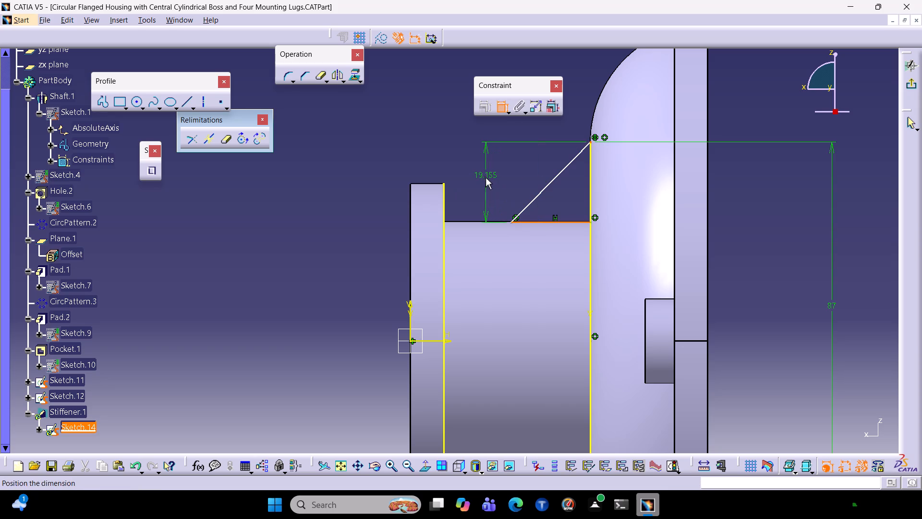
left_click(485, 178)
double_click(476, 173)
type("16")
key("Return")
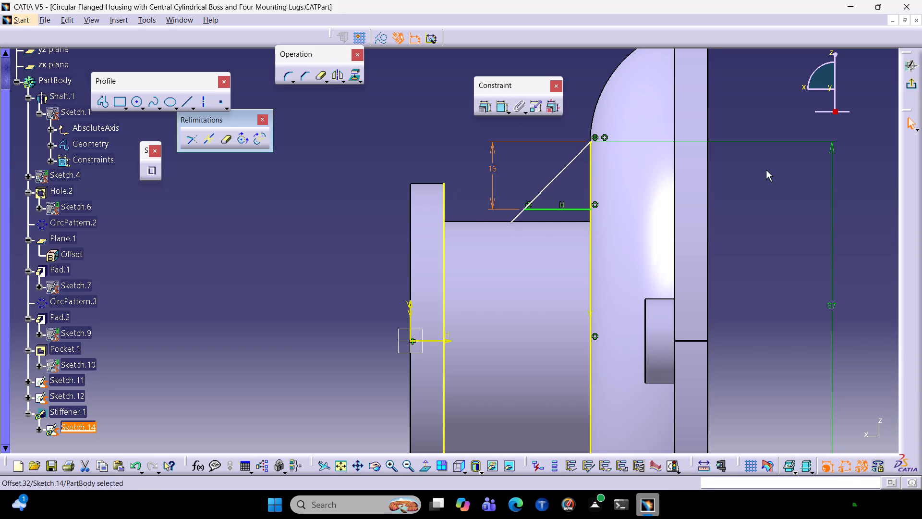
Make the diagonal's lower endpoint coincident with the horizontal line's free endpoint, closing that corner of the stiffener profile.
left_click(512, 222)
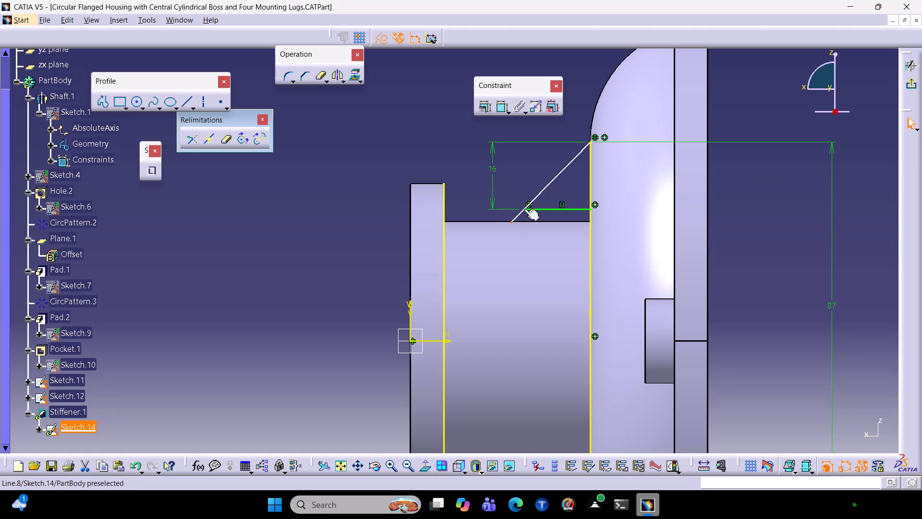
left_click(524, 209, "ctrl")
left_click(484, 111)
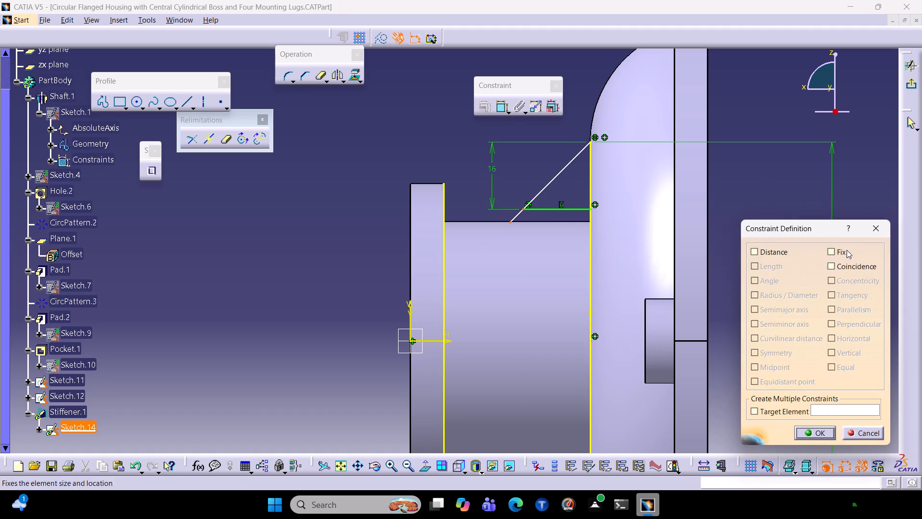
left_click(843, 264)
left_click(808, 432)
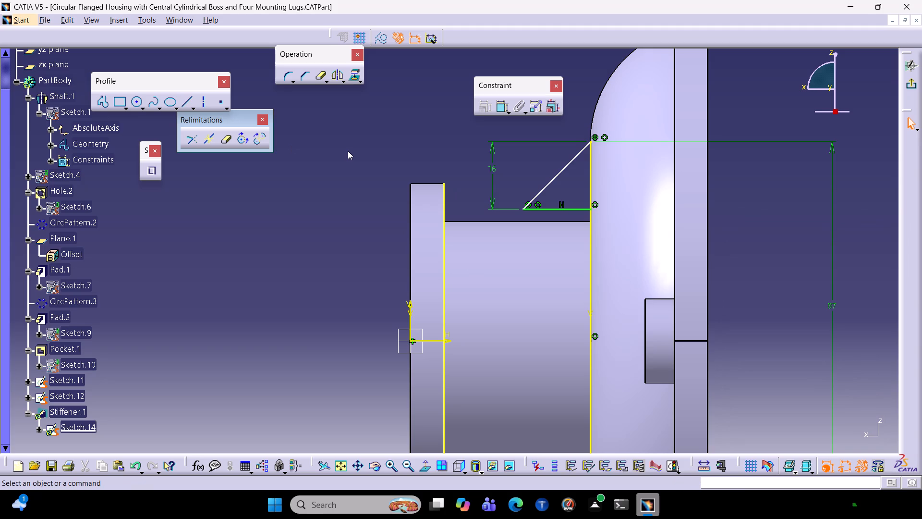
Delete the 87 mm vertical dimension along the domed body's projected edge in the stiffener sketch.
middle_click_drag(422, 149, 424, 170, "ctrl")
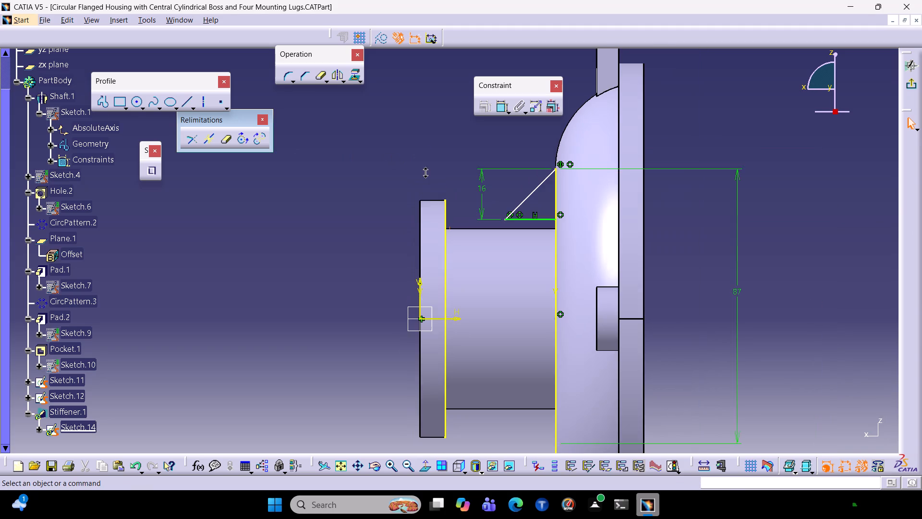
middle_click_drag(424, 170, 424, 170, "ctrl")
middle_click_drag(695, 252, 764, 252)
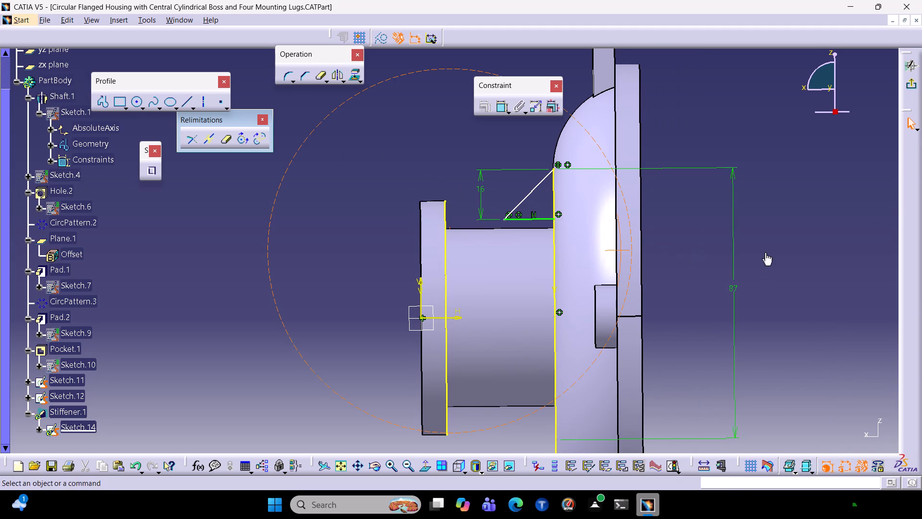
middle_click_drag(764, 252, 761, 262)
middle_click_drag(710, 293, 709, 218)
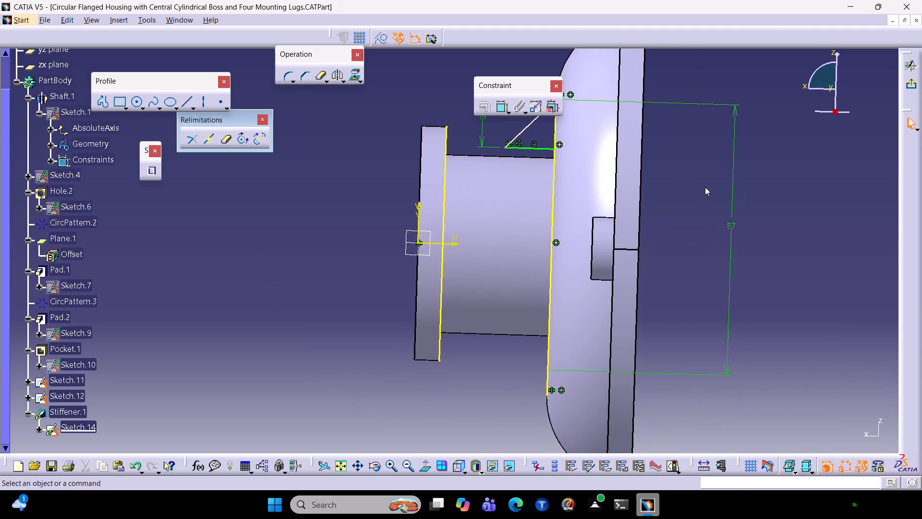
middle_click_drag(705, 186, 699, 204, "ctrl")
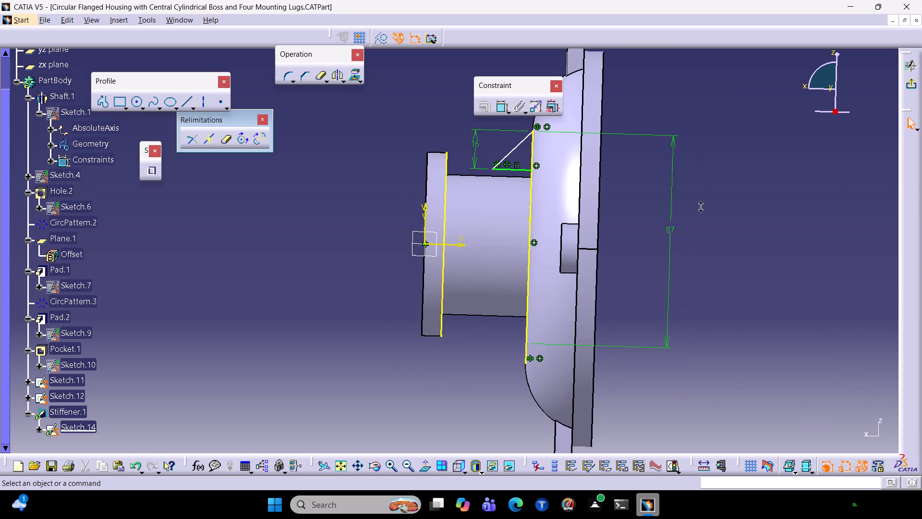
middle_click_drag(699, 204, 699, 205, "ctrl")
left_click(668, 229)
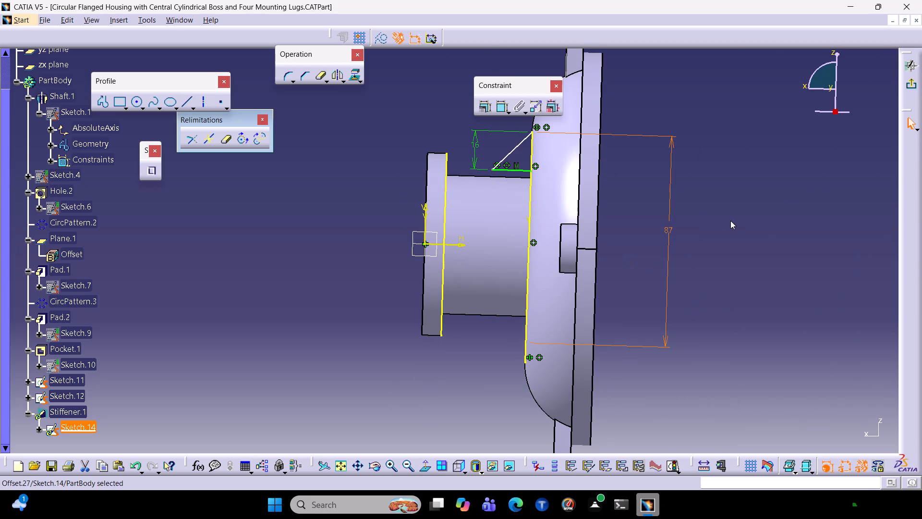
key("Delete")
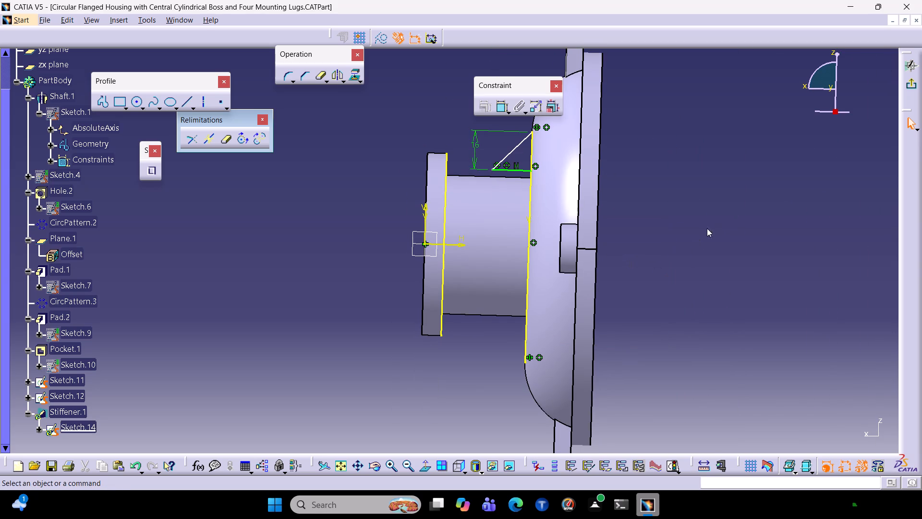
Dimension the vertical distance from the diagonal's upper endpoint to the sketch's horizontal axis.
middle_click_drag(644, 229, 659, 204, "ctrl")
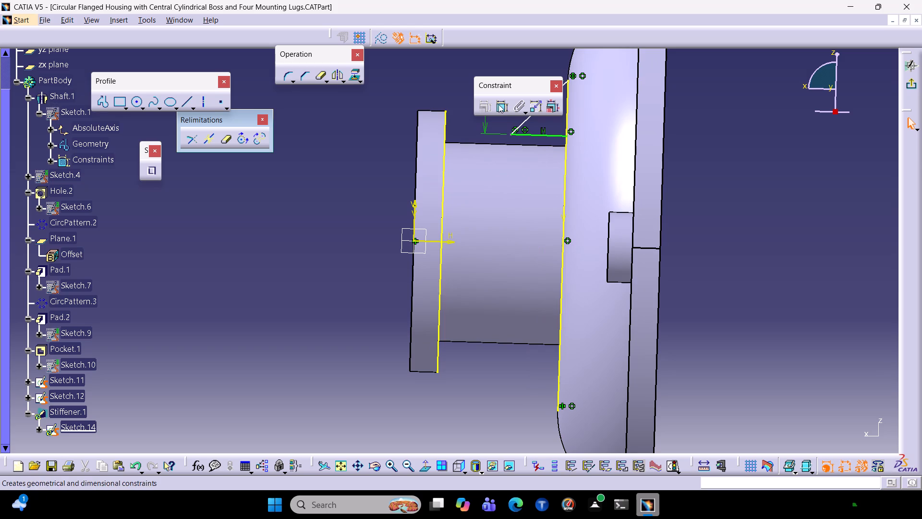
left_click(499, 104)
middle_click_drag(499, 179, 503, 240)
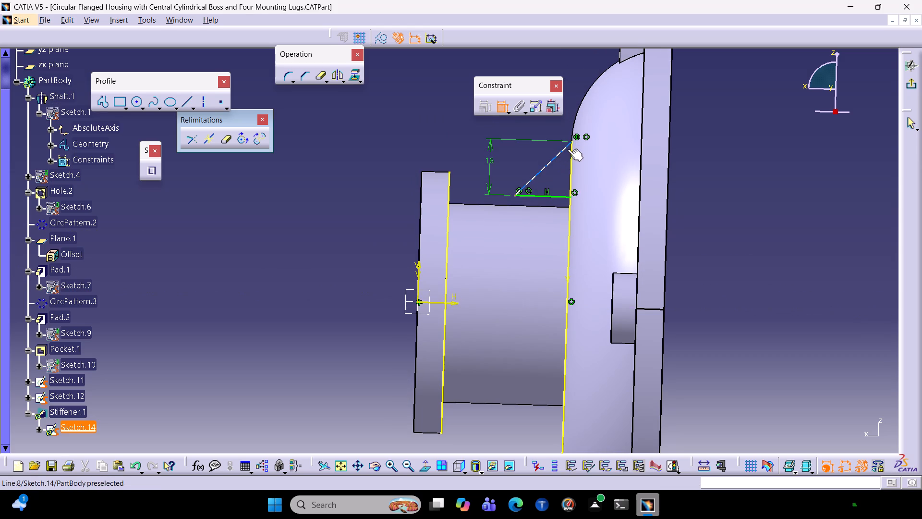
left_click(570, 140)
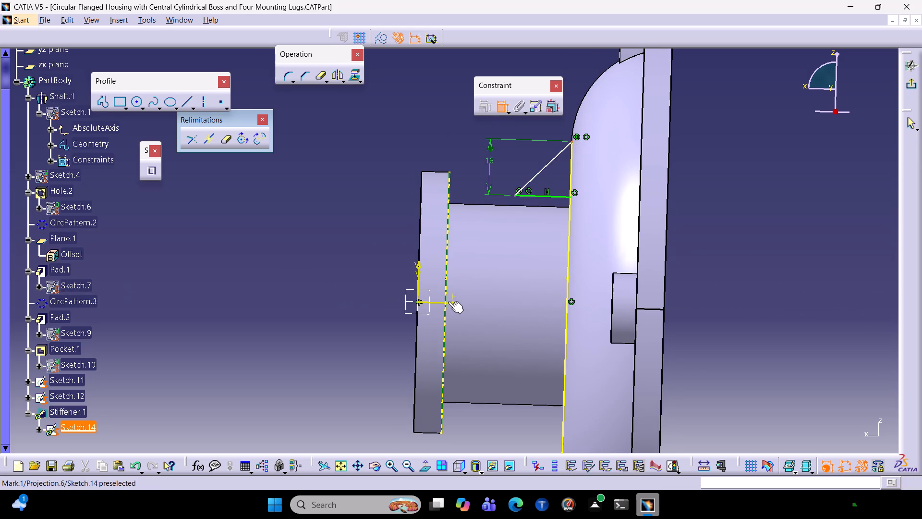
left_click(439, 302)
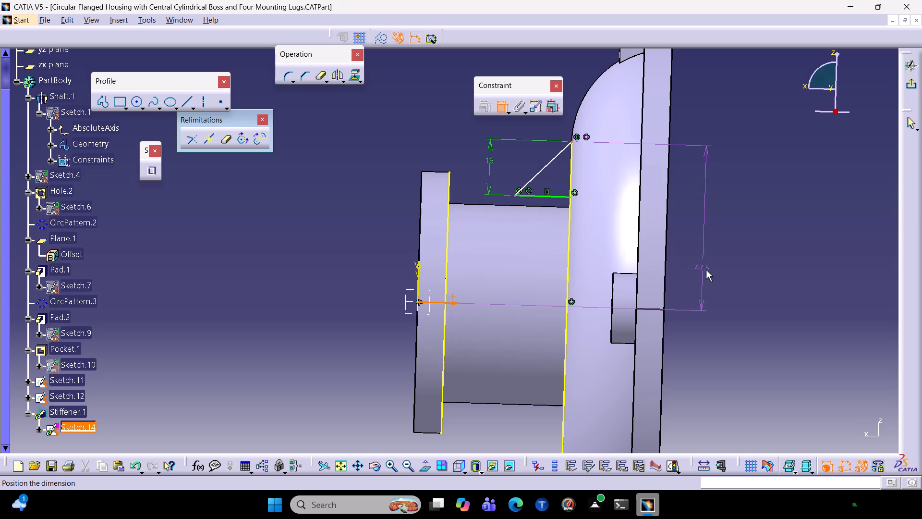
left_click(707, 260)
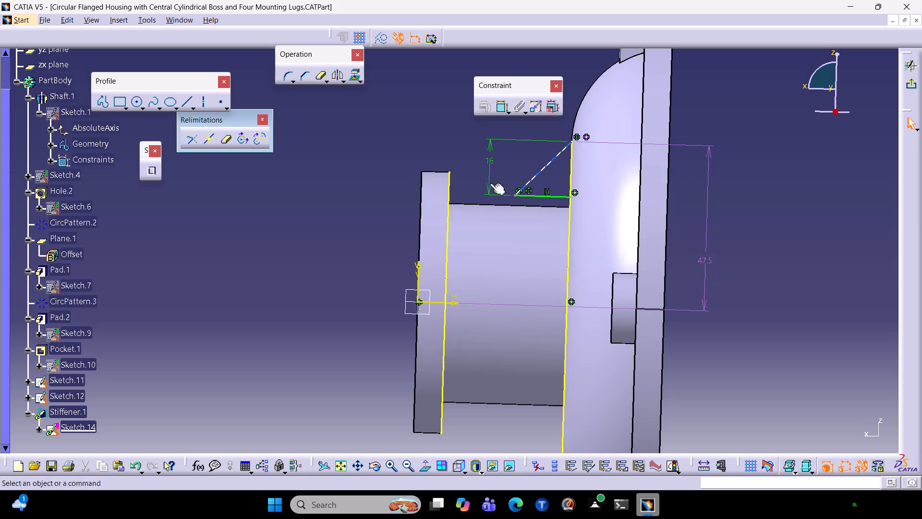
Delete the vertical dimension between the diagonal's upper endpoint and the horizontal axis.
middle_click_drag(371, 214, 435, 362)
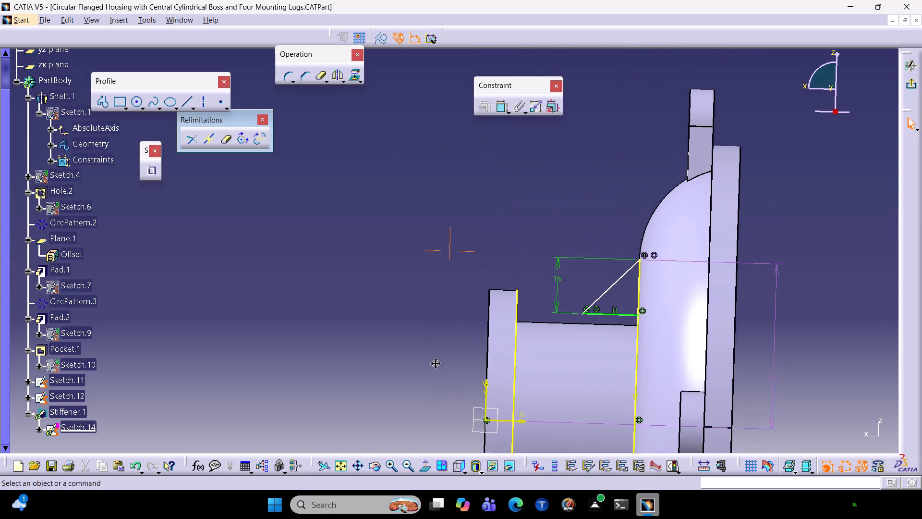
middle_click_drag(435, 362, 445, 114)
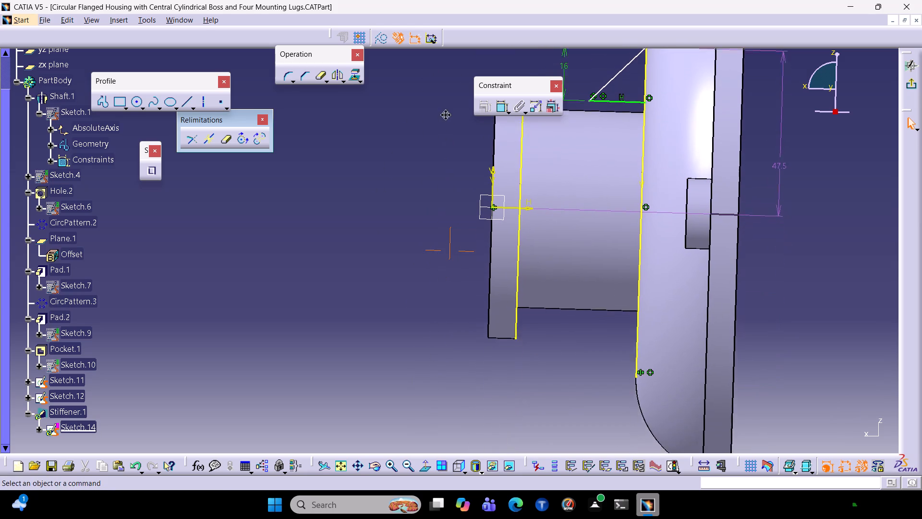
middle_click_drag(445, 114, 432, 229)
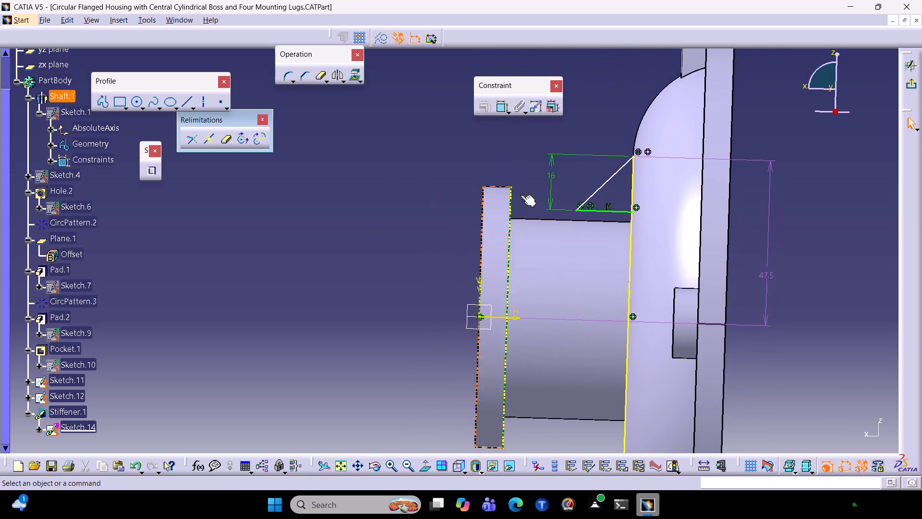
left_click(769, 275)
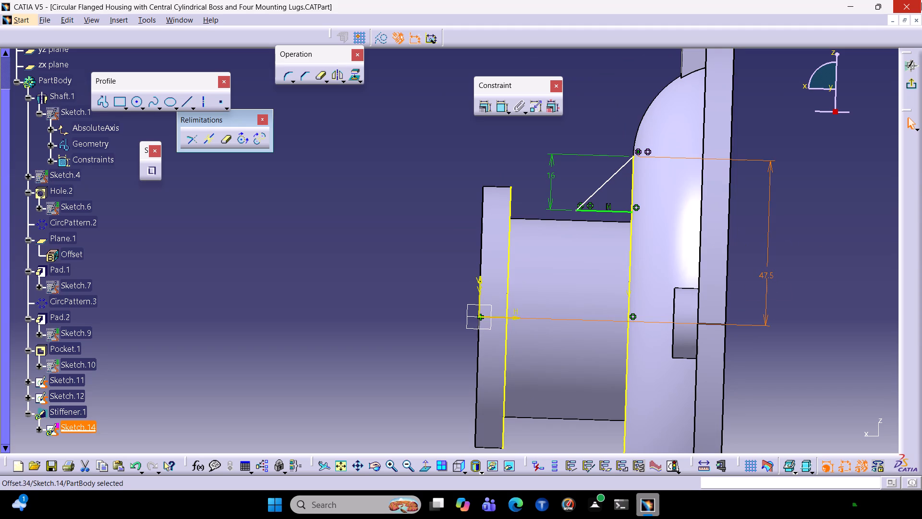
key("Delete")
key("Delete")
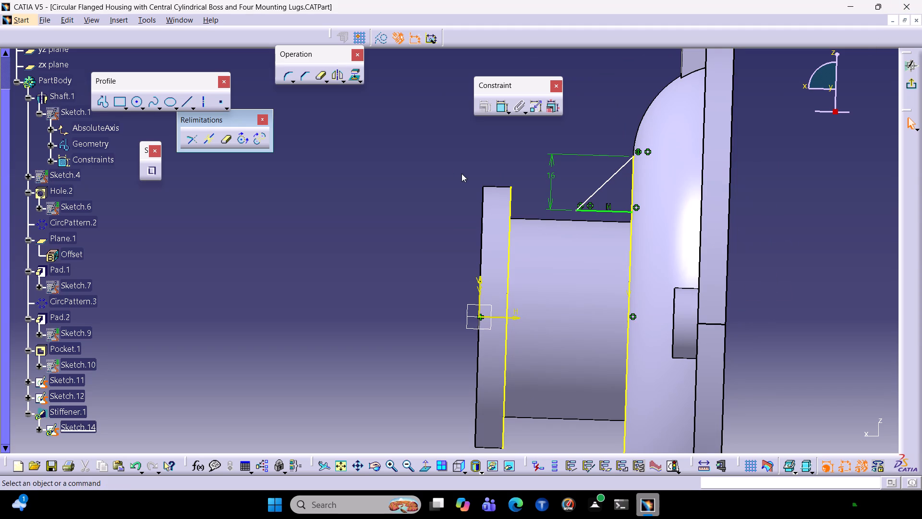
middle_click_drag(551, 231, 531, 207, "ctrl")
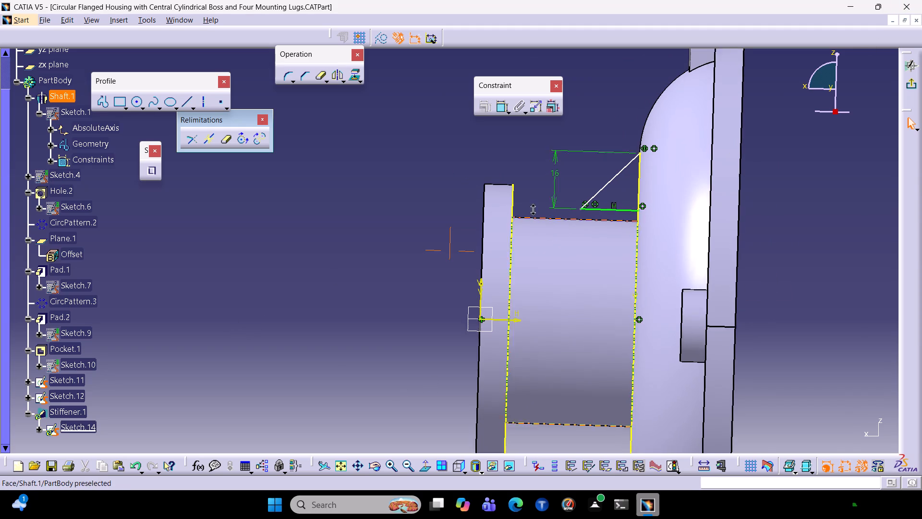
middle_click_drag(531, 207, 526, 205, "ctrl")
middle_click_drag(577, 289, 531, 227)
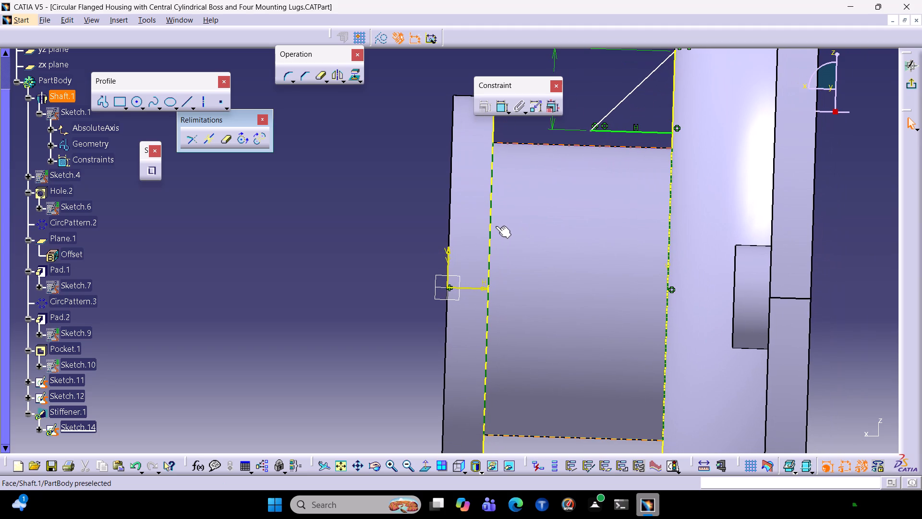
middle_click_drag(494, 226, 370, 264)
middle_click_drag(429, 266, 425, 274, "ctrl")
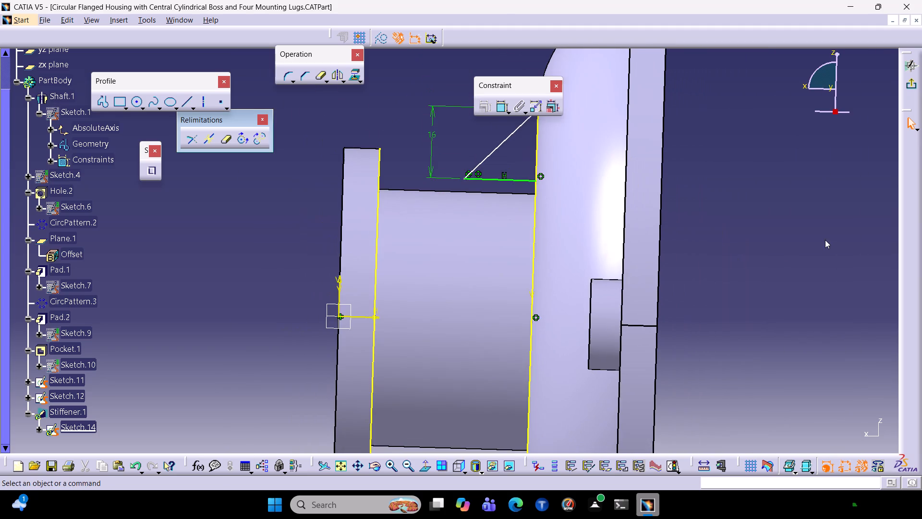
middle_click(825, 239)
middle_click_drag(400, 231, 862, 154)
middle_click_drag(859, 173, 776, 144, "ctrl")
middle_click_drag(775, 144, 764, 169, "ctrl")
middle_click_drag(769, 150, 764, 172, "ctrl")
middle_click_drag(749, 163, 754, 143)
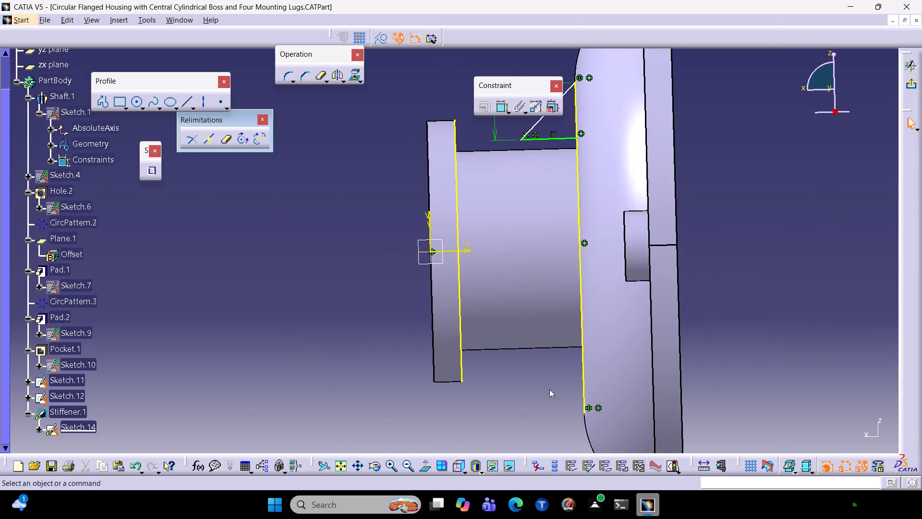
View the sketch face-on and draw a horizontal line from the sketch origin to the domed body's projected edge.
left_click(421, 470)
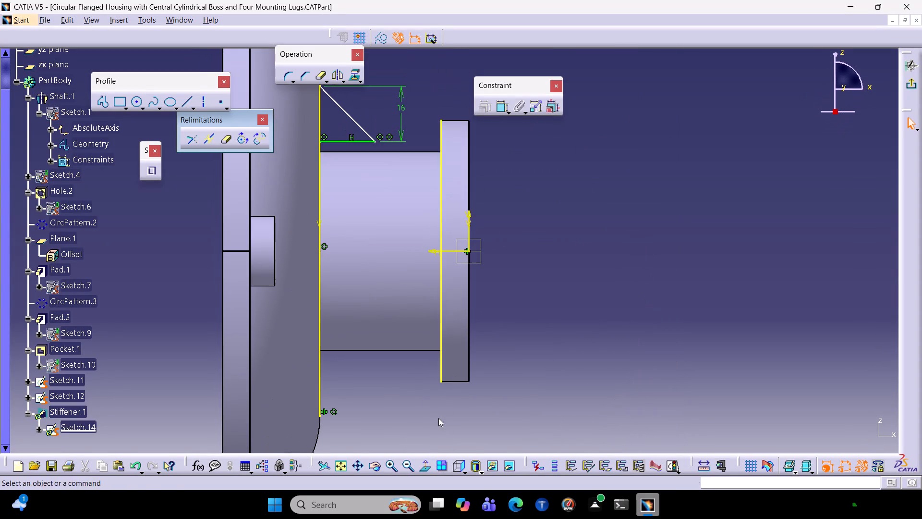
left_click(427, 469)
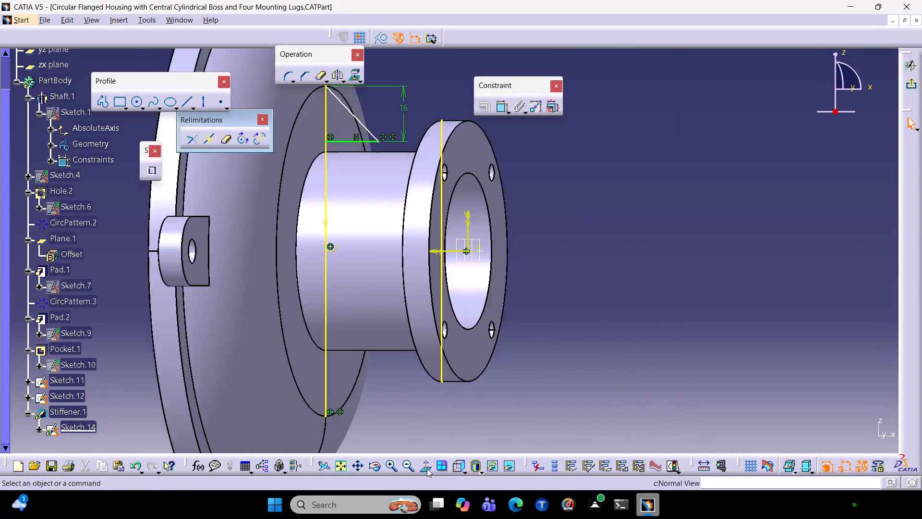
middle_click_drag(712, 115, 719, 190)
left_click(101, 102)
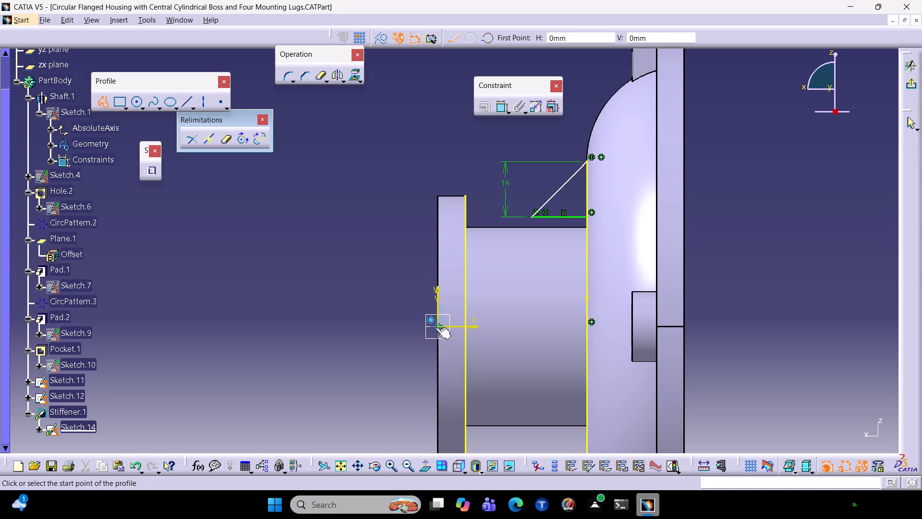
left_click(436, 327)
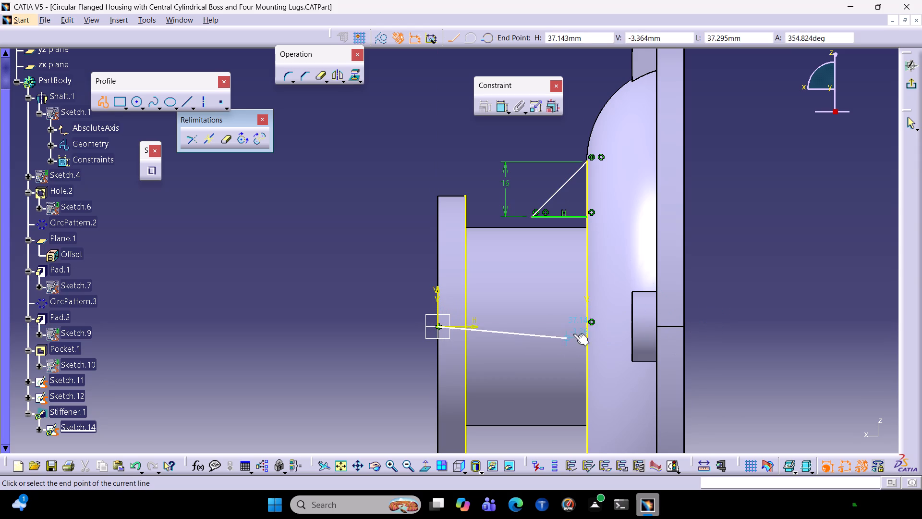
left_click(588, 325)
key("Escape")
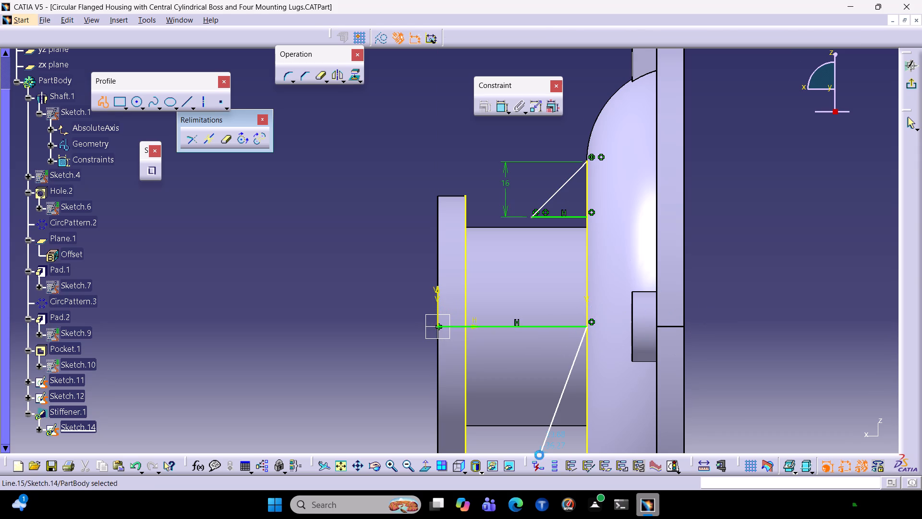
key("Escape")
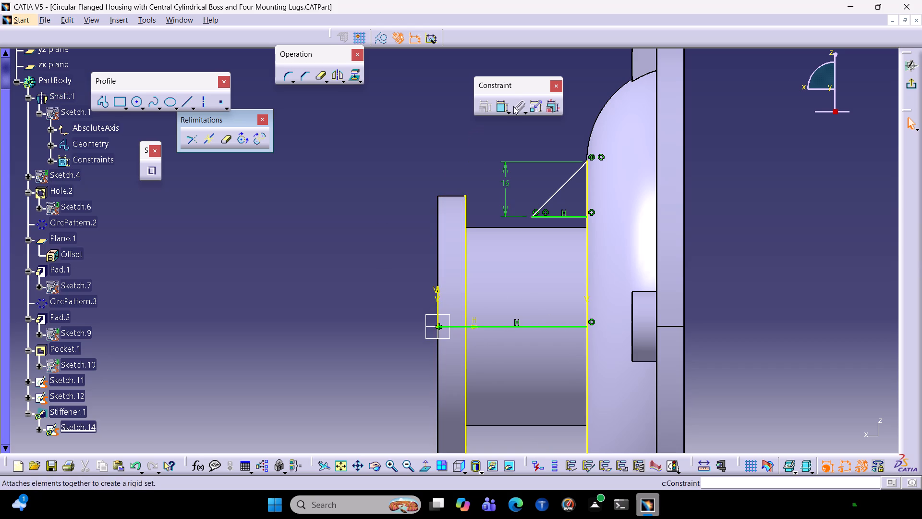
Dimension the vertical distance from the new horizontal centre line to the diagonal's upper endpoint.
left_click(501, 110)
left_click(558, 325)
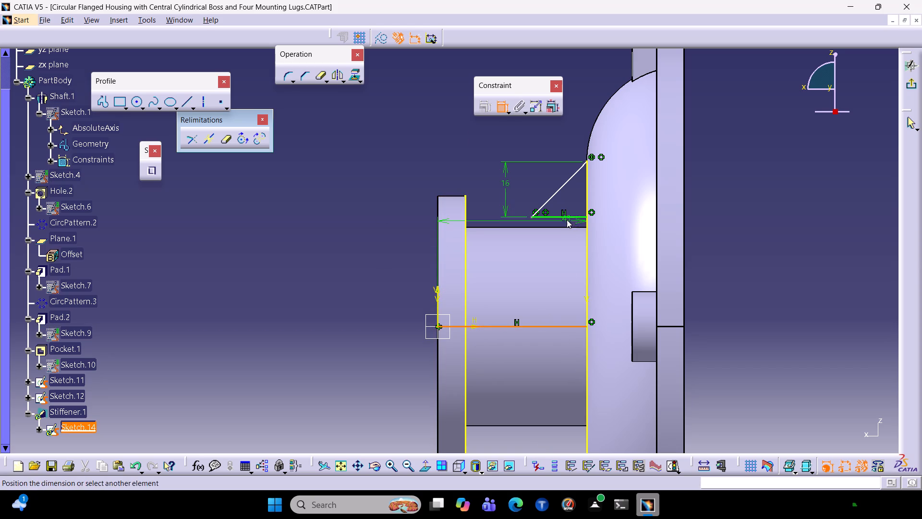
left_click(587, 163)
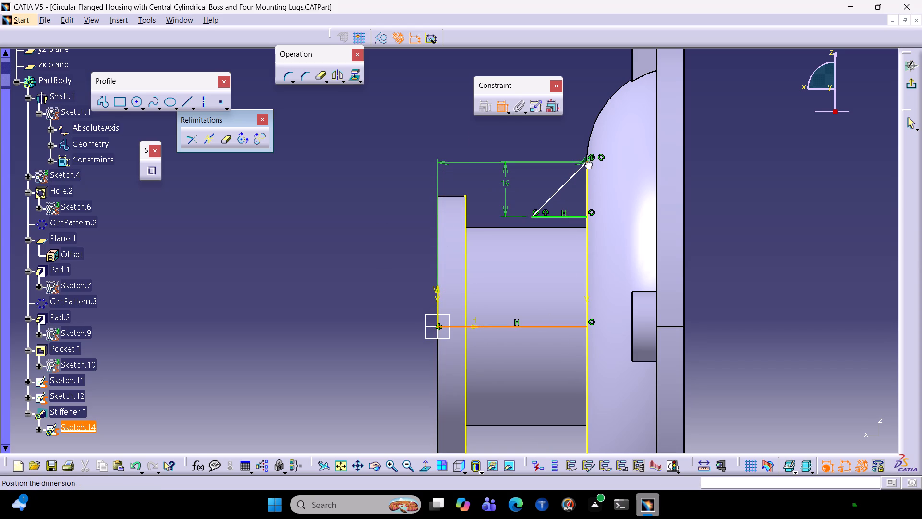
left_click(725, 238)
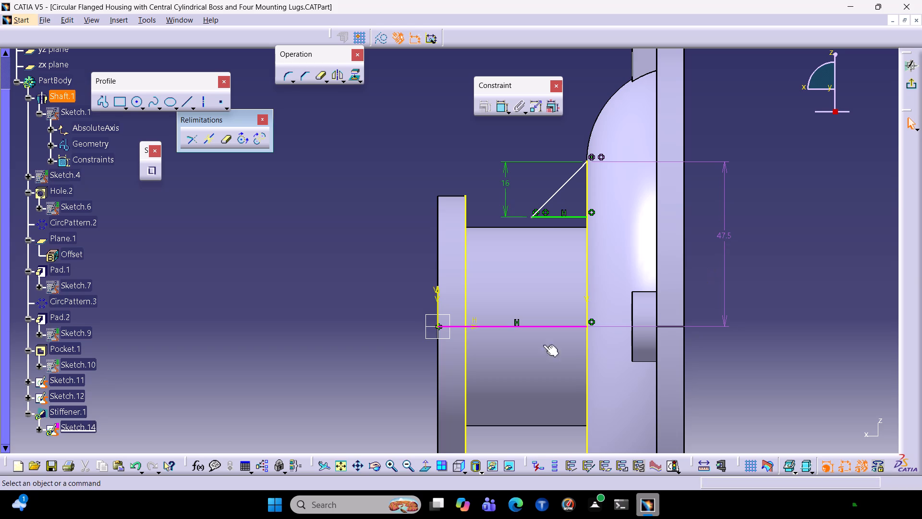
Convert the horizontal line starting at the sketch origin into a construction element.
left_click(526, 325)
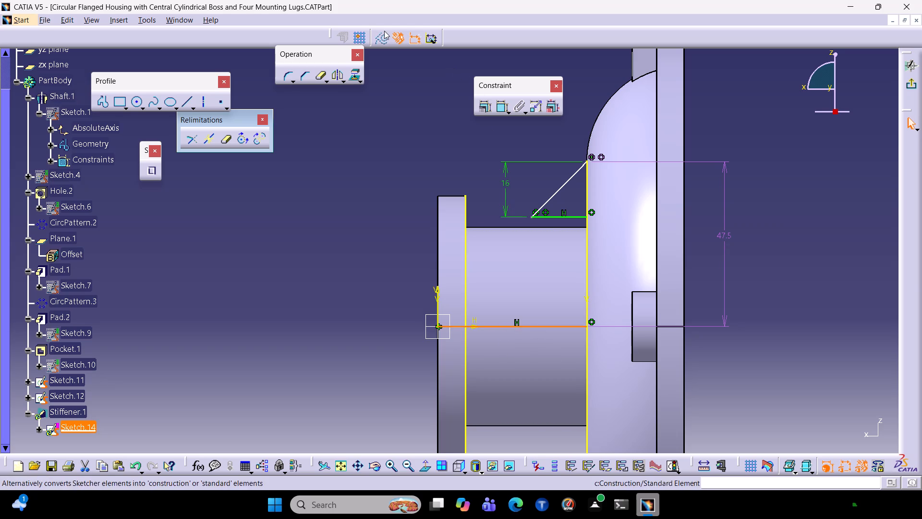
left_click(383, 33)
left_click(410, 141)
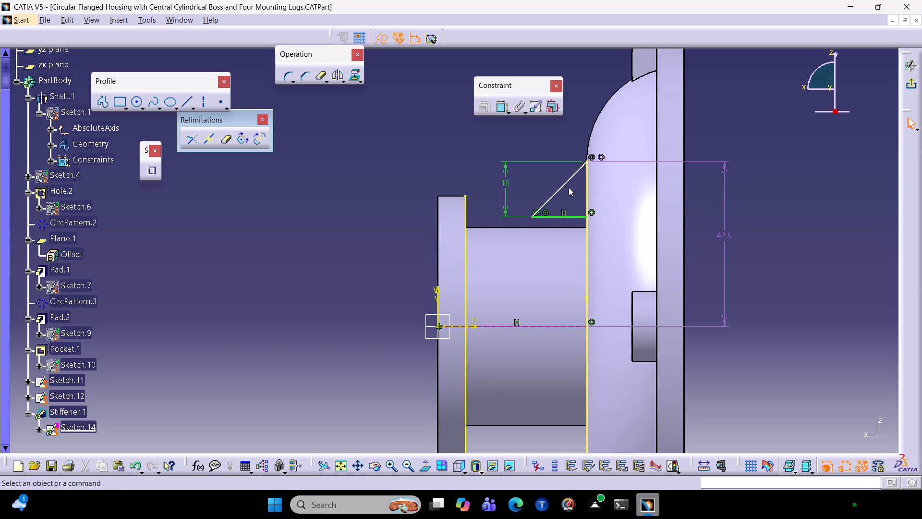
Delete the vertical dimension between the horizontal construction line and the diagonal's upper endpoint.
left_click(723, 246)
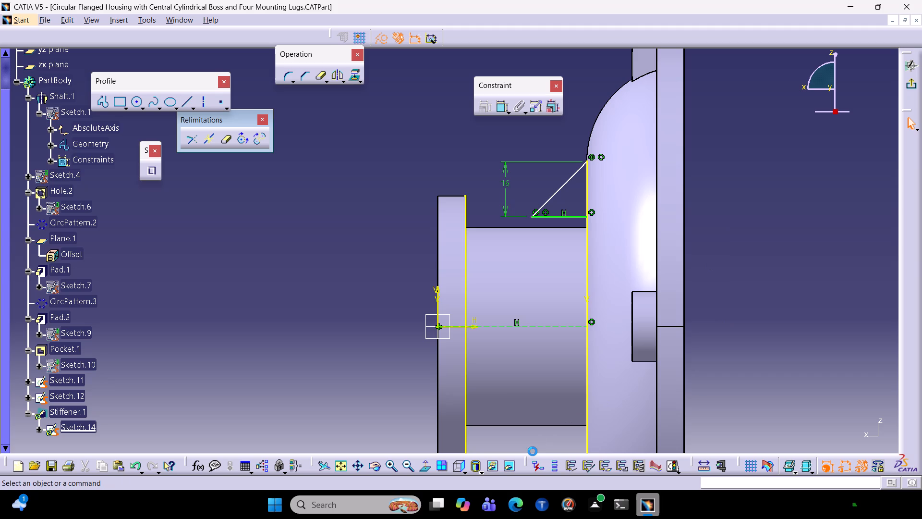
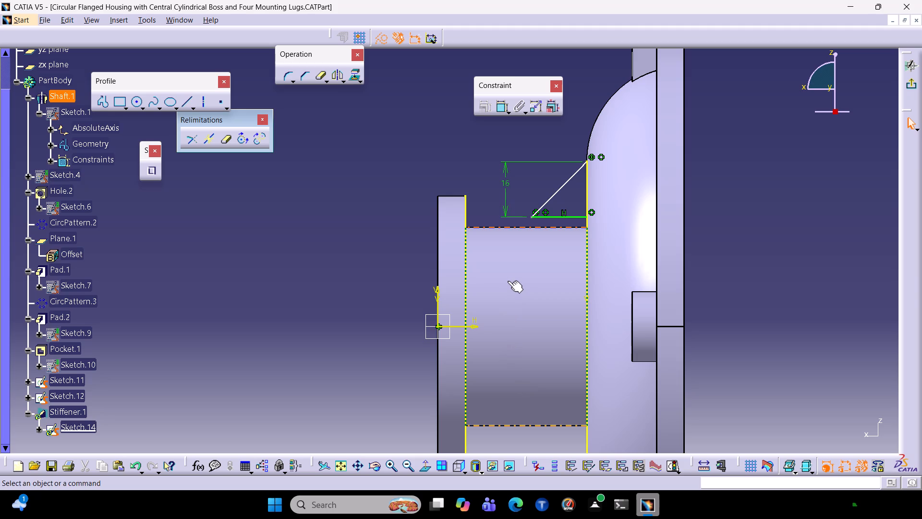
Draw a horizontal construction line about 35 mm long on the hub axis, from the hub flange's projected edge to the domed body's projected edge.
middle_click_drag(508, 280, 510, 295)
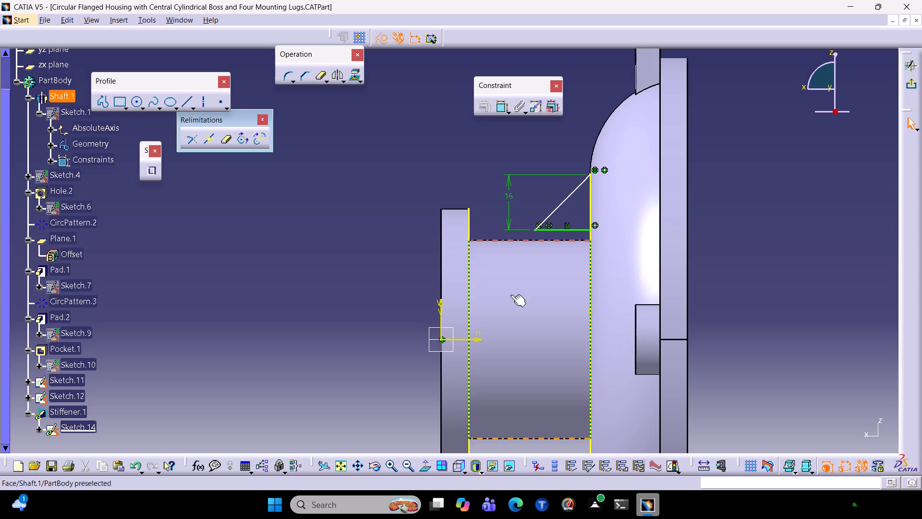
middle_click_drag(398, 321, 398, 270)
scroll(398, 270, "down", 1)
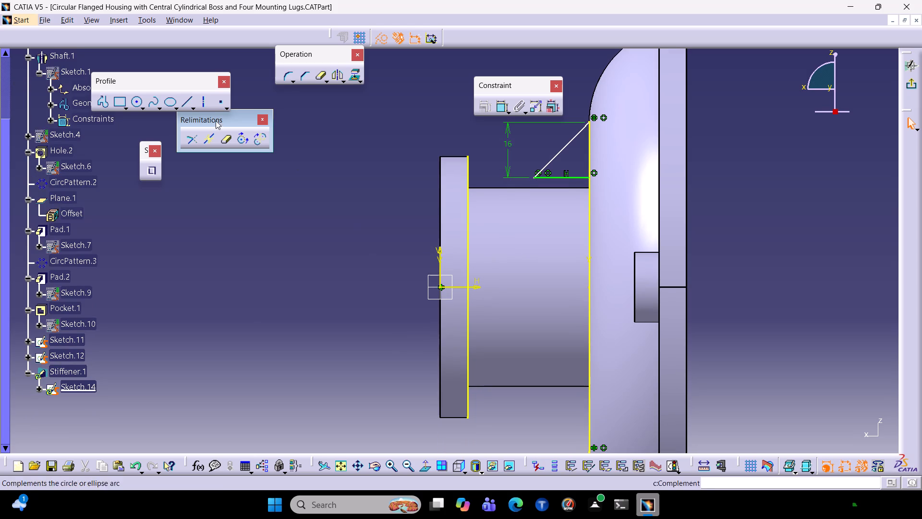
left_click(108, 101)
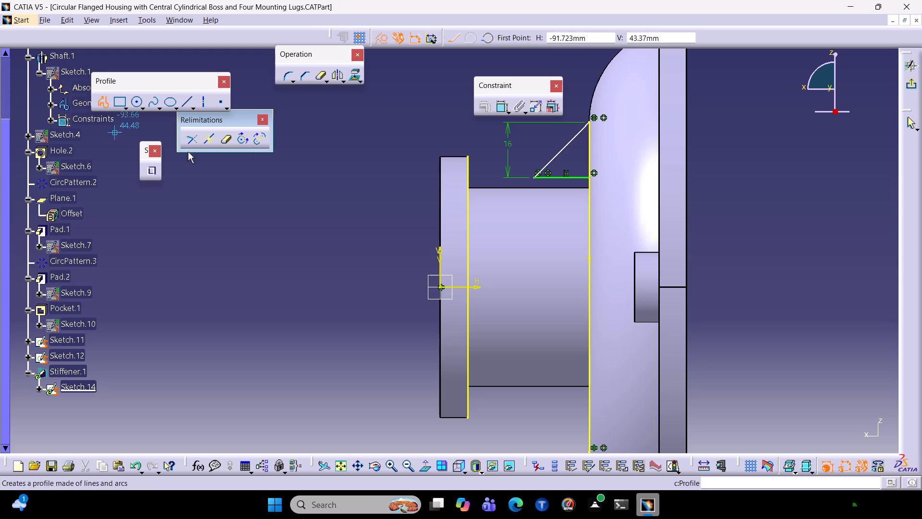
left_click(468, 285)
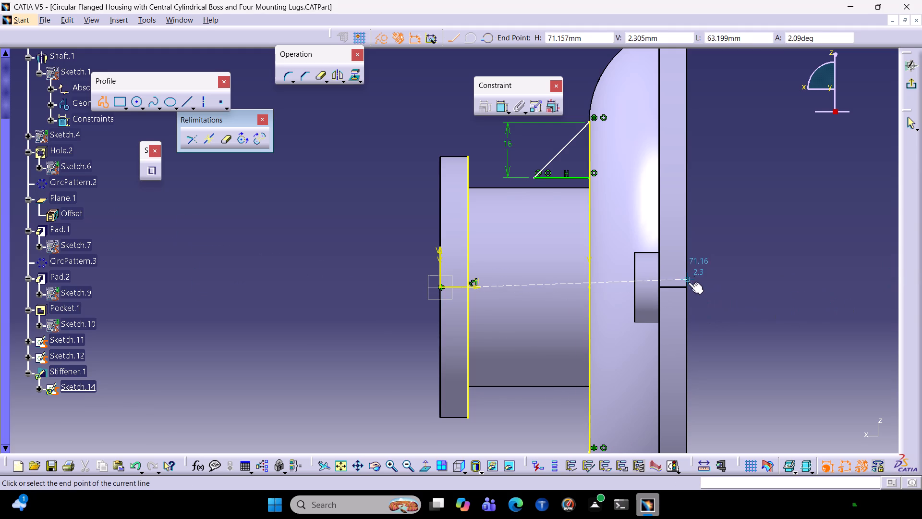
left_click(589, 290)
key("Escape")
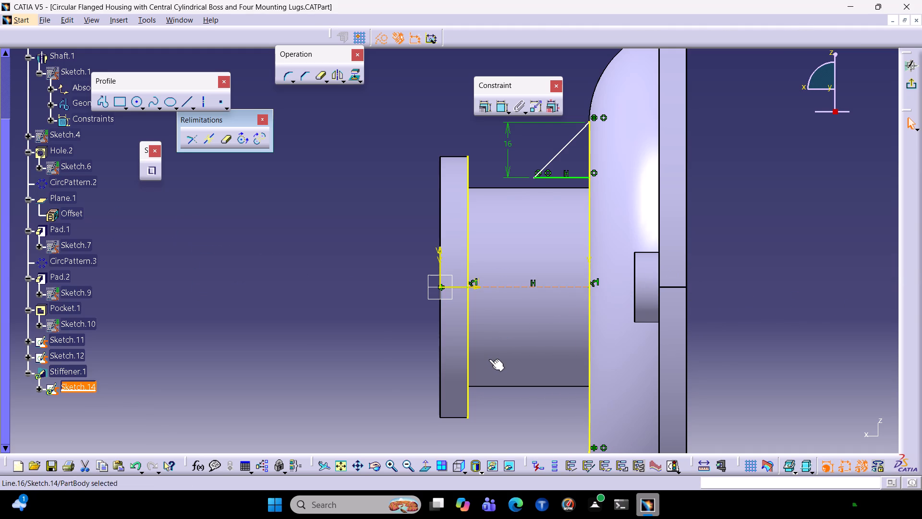
key("Escape")
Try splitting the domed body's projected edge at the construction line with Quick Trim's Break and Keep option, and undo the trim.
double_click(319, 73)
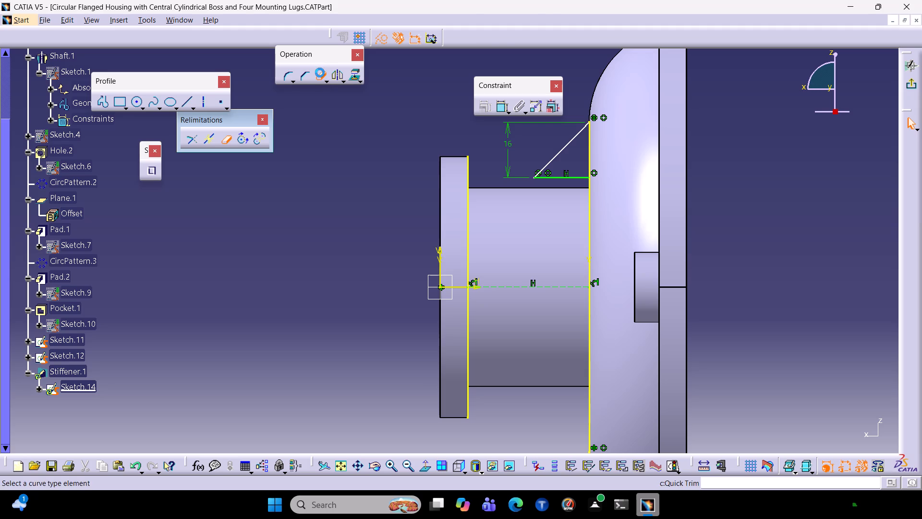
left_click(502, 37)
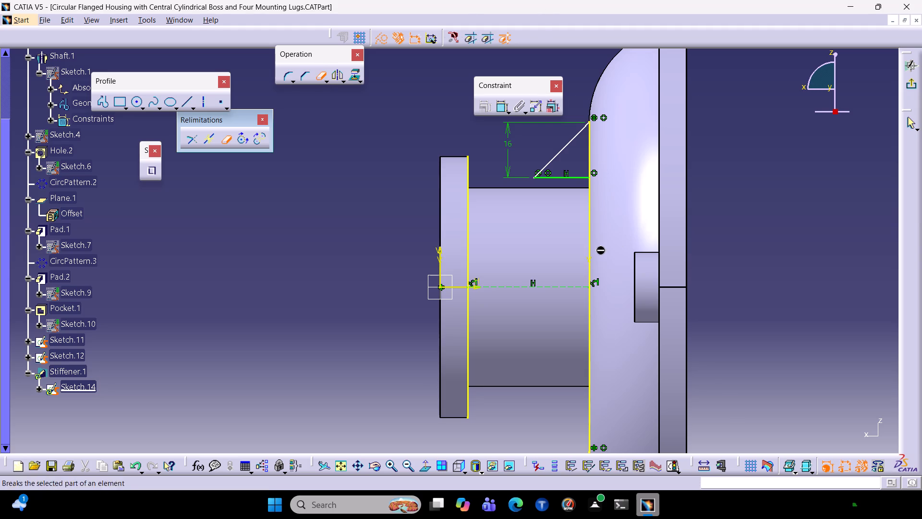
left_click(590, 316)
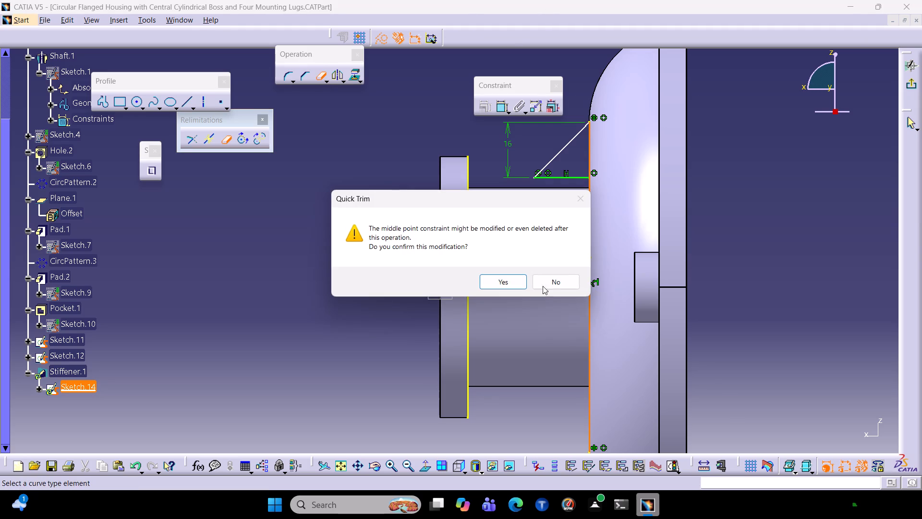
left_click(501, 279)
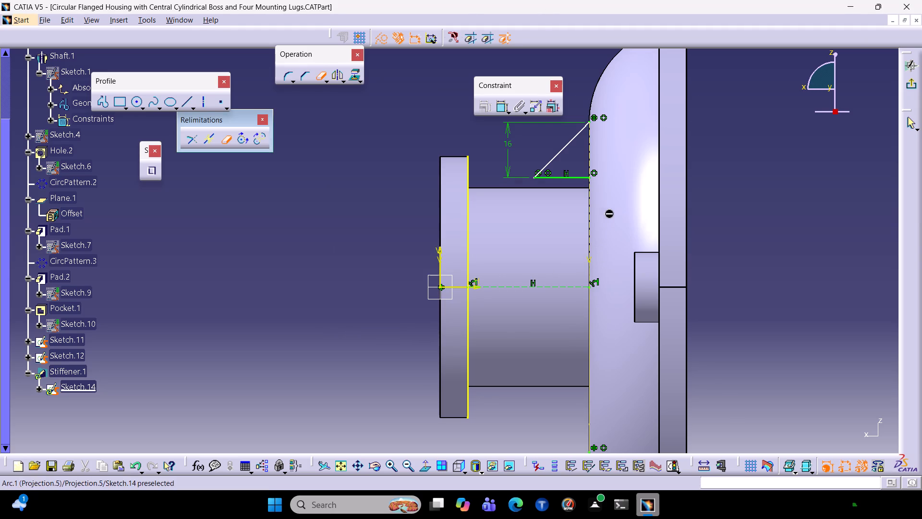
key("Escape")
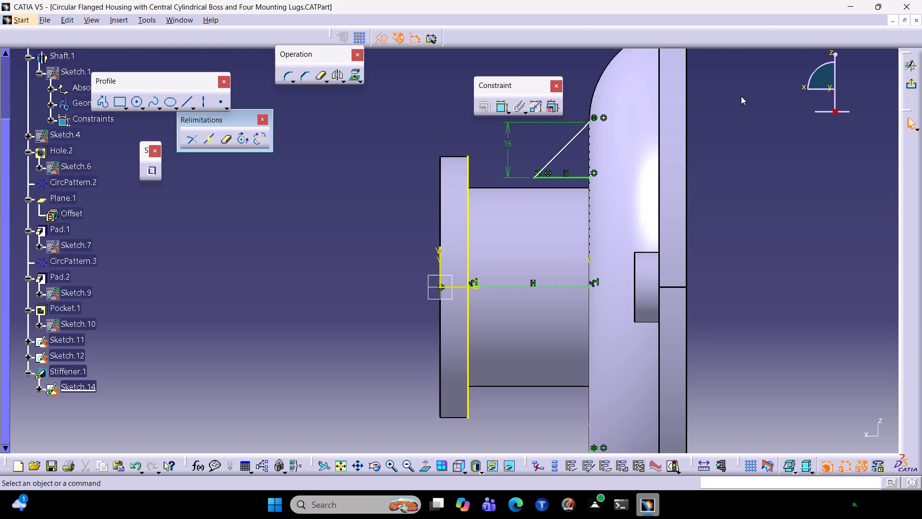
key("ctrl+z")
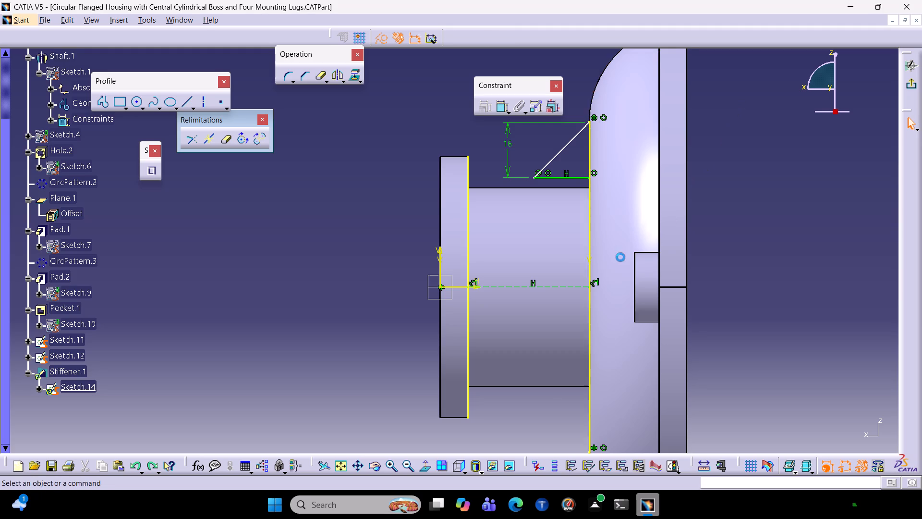
Split the domed body's projected edge at the horizontal construction line with Quick Trim, accepting the change to its middle point constraint.
double_click(320, 76)
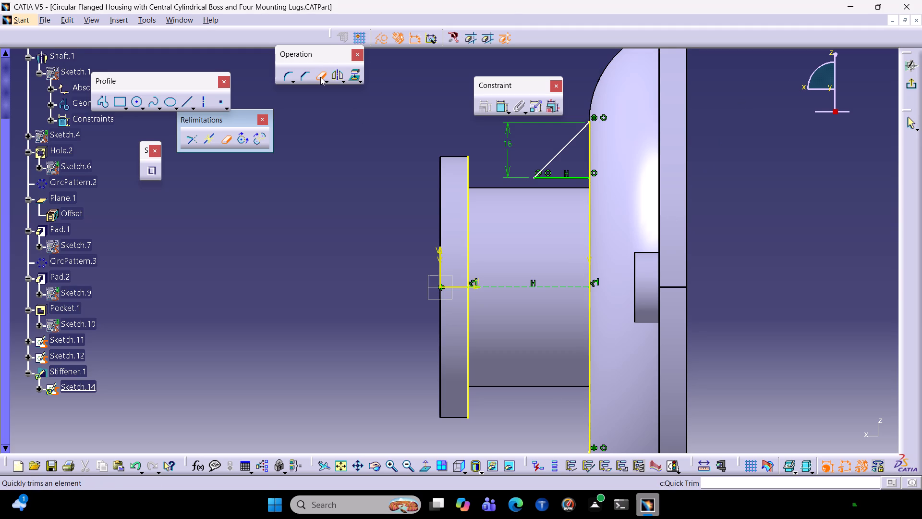
left_click(589, 329)
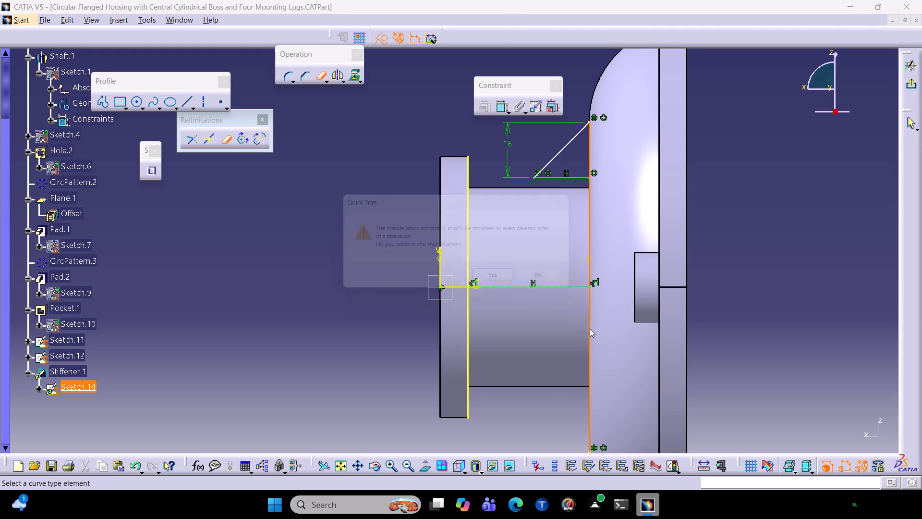
left_click(512, 283)
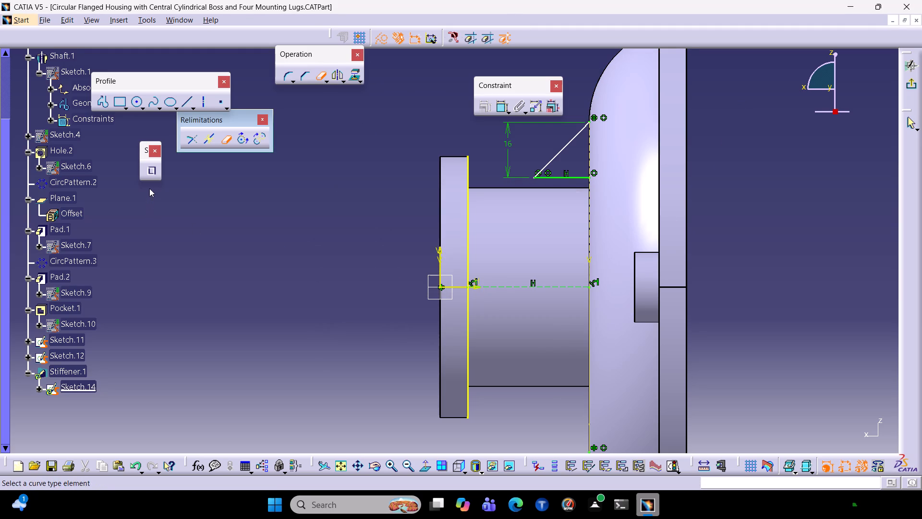
key("Escape")
Delete the segment of the domed body's projected edge below the horizontal construction line.
middle_click_drag(564, 391, 546, 334)
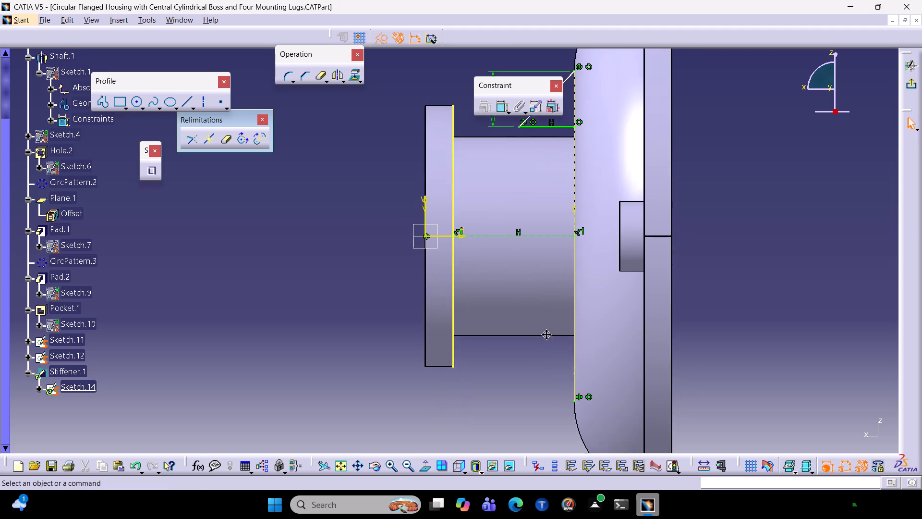
middle_click_drag(546, 334, 507, 281)
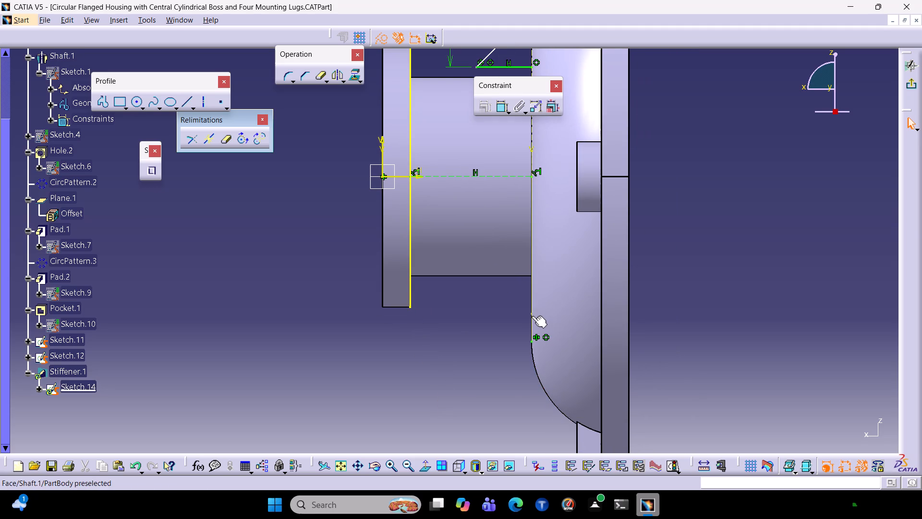
left_click(531, 314)
key("Delete")
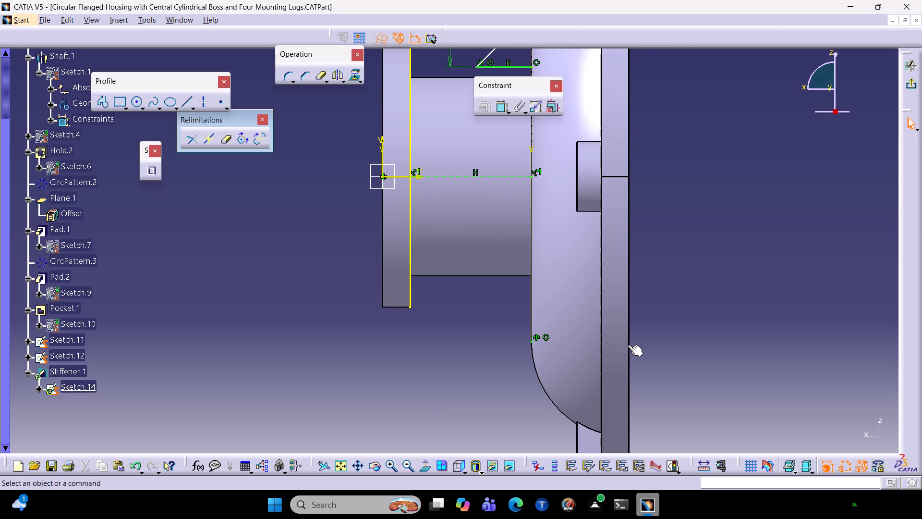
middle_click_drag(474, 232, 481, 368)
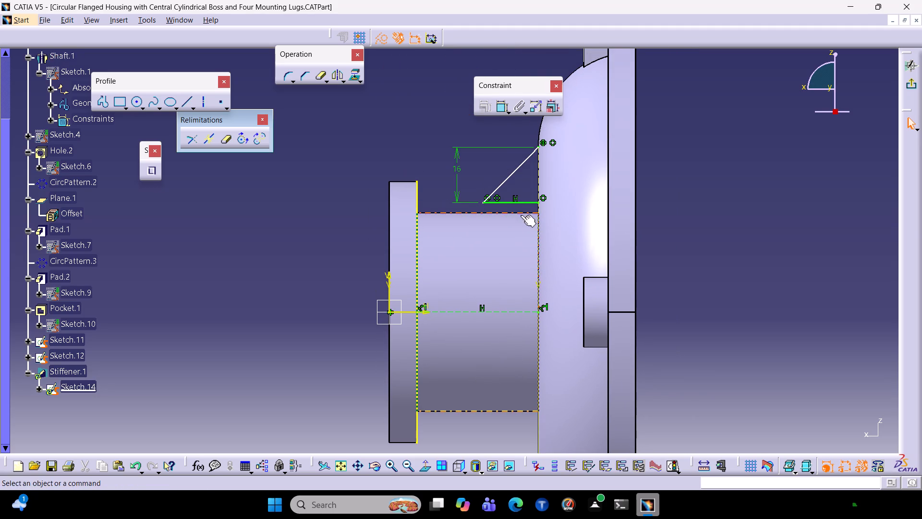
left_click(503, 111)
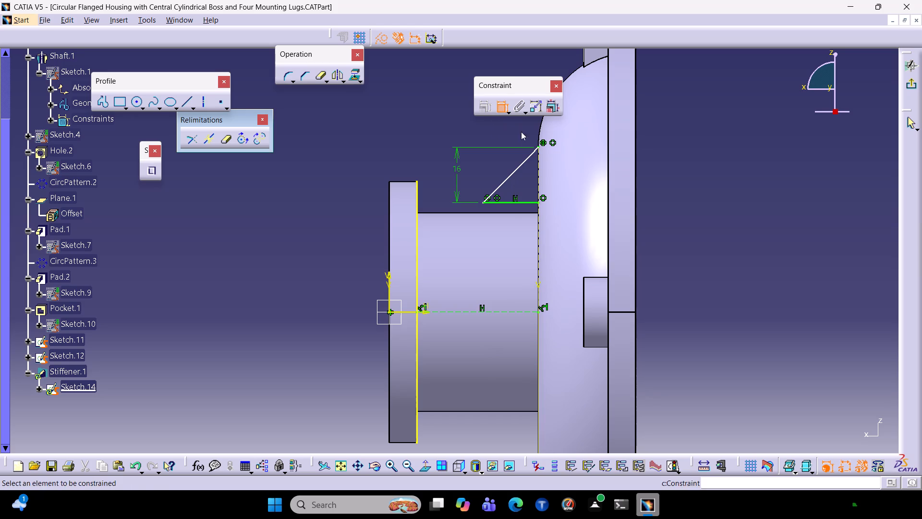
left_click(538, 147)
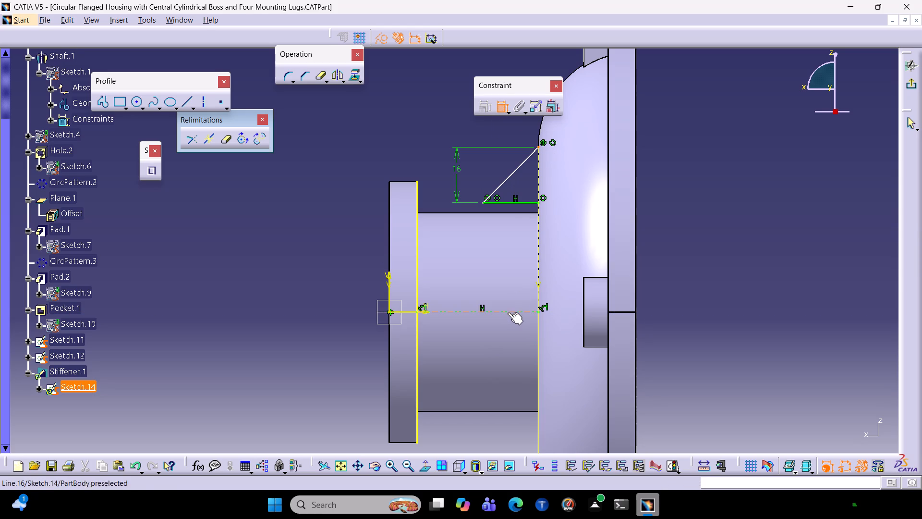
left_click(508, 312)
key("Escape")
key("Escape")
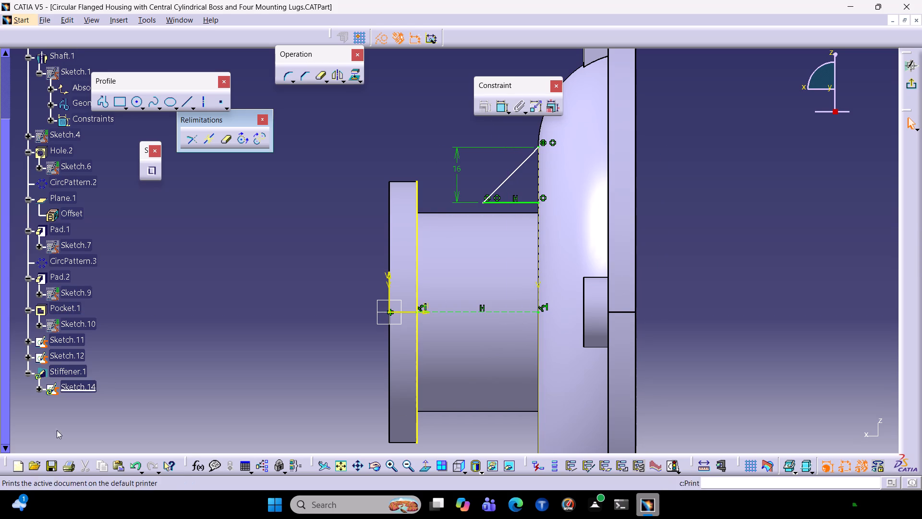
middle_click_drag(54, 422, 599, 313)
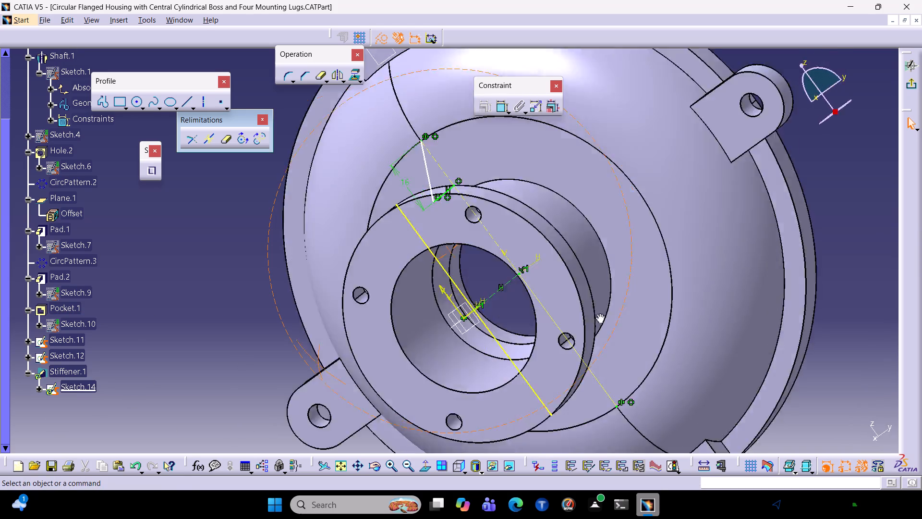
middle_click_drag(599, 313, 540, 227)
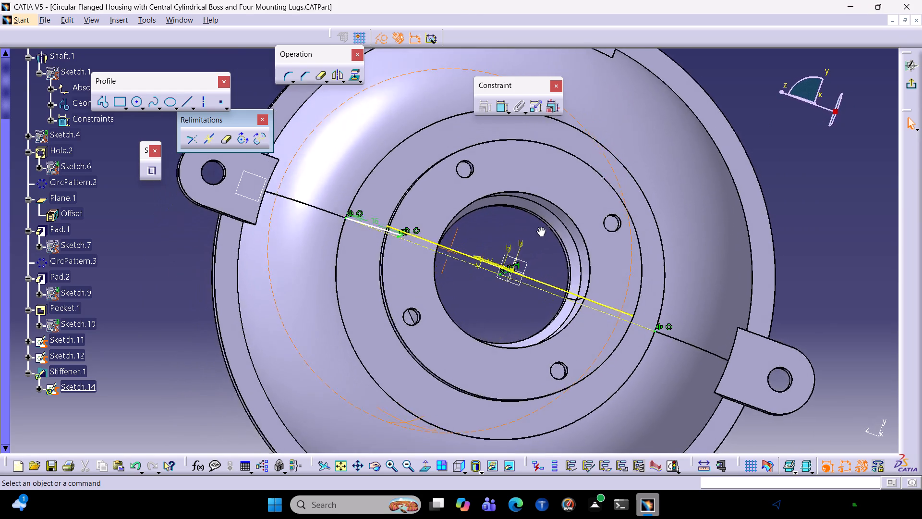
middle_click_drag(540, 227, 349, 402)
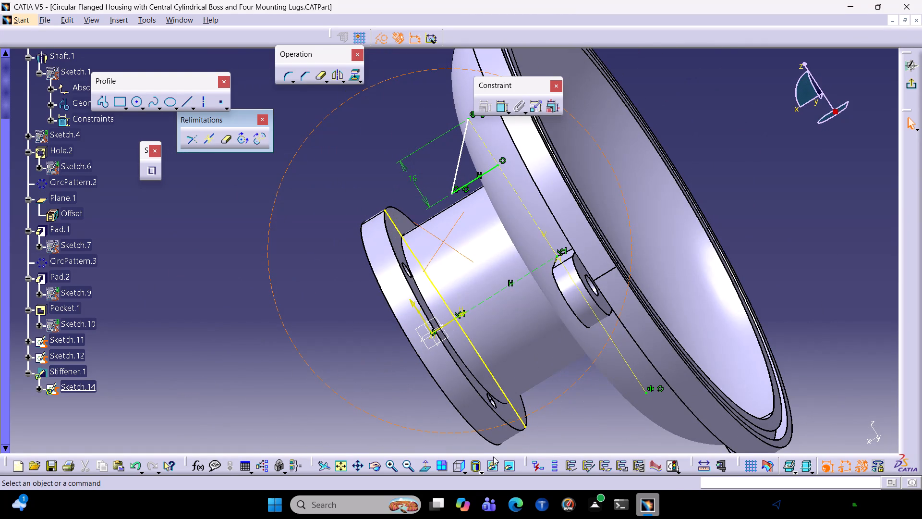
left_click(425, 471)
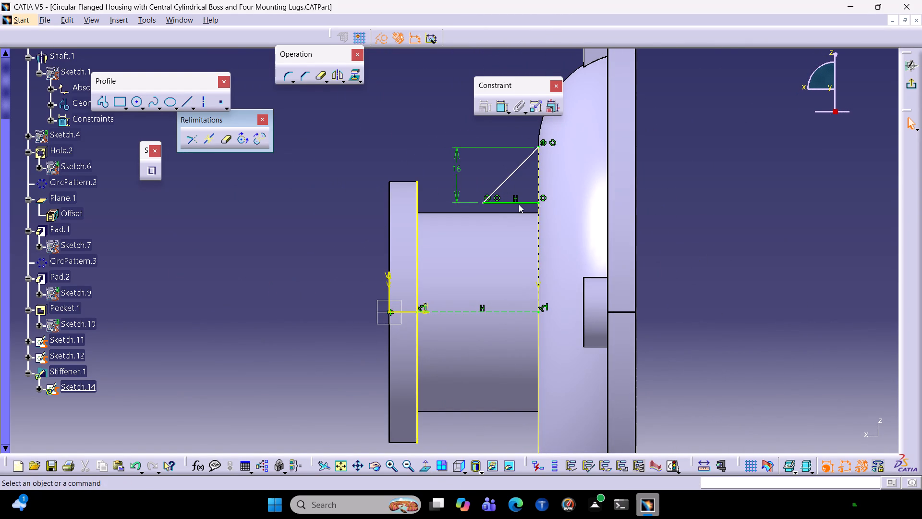
Stretch the stiffener triangle's horizontal base line freehand toward the hub flange until it is about 18.8 mm long.
left_click_drag(522, 201, 518, 218)
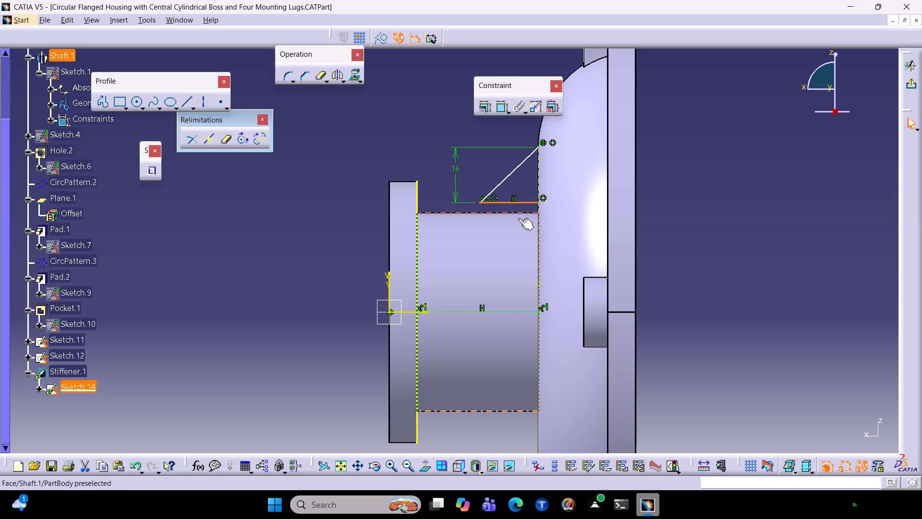
left_click(687, 201)
middle_click_drag(658, 258, 657, 258)
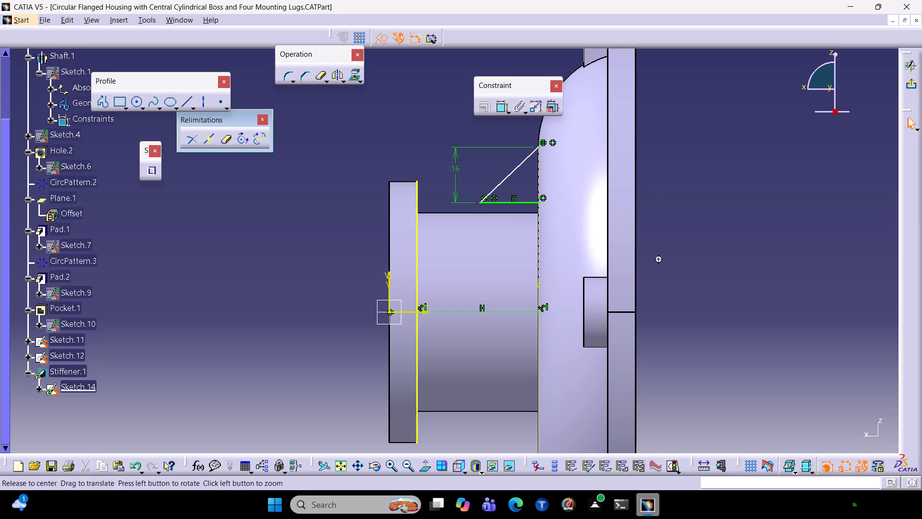
middle_click_drag(657, 258, 626, 213)
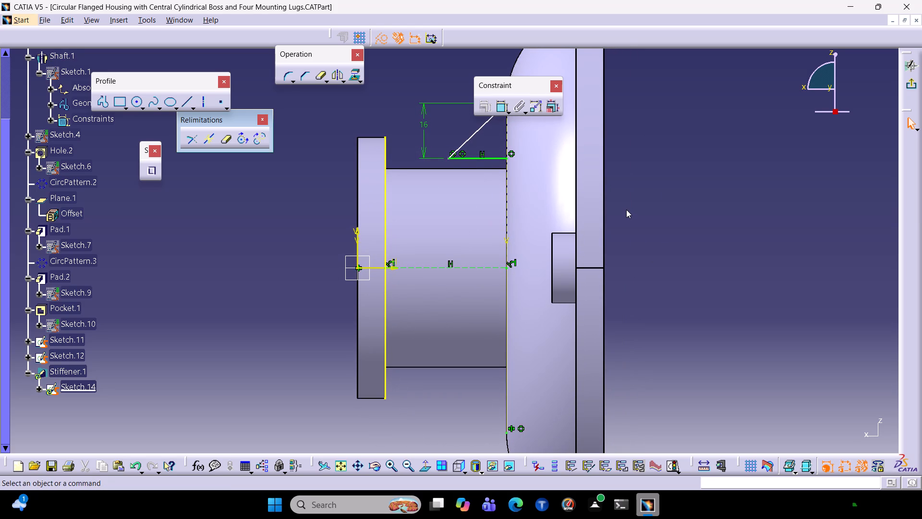
middle_click_drag(626, 210, 628, 250)
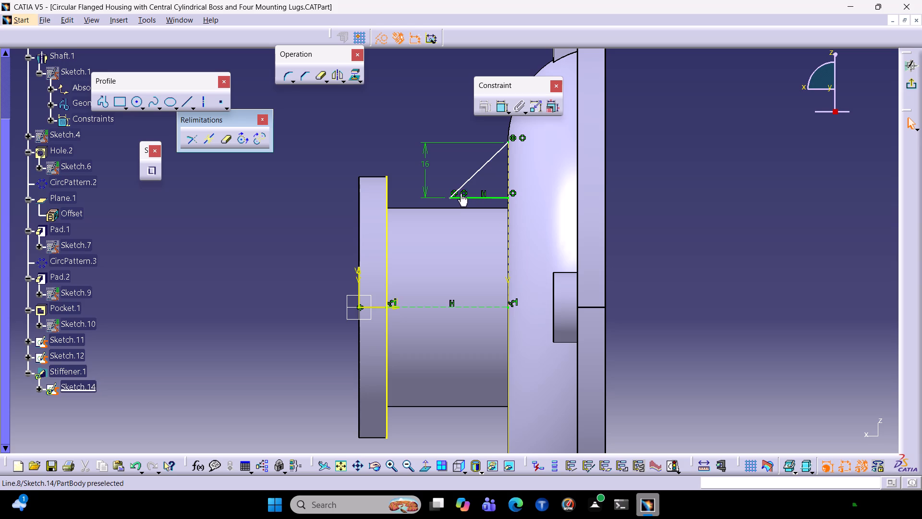
left_click_drag(455, 192, 449, 199)
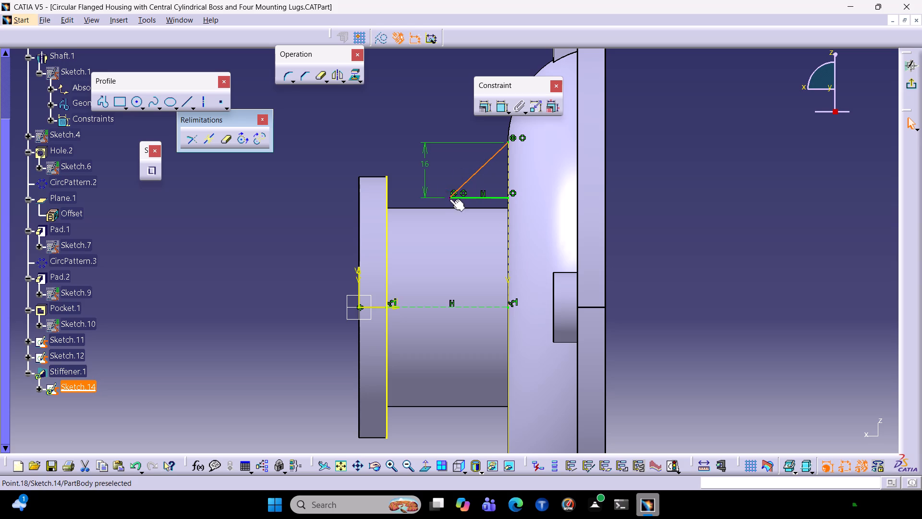
left_click_drag(463, 198, 455, 208)
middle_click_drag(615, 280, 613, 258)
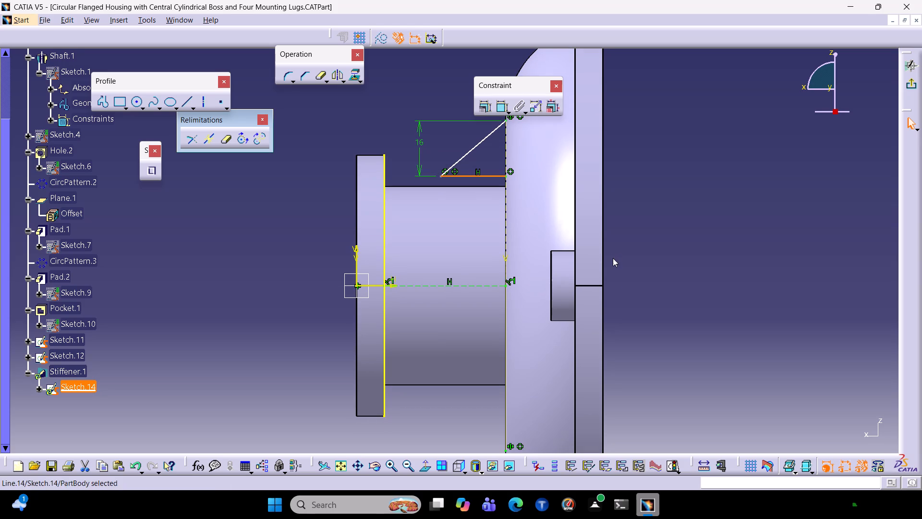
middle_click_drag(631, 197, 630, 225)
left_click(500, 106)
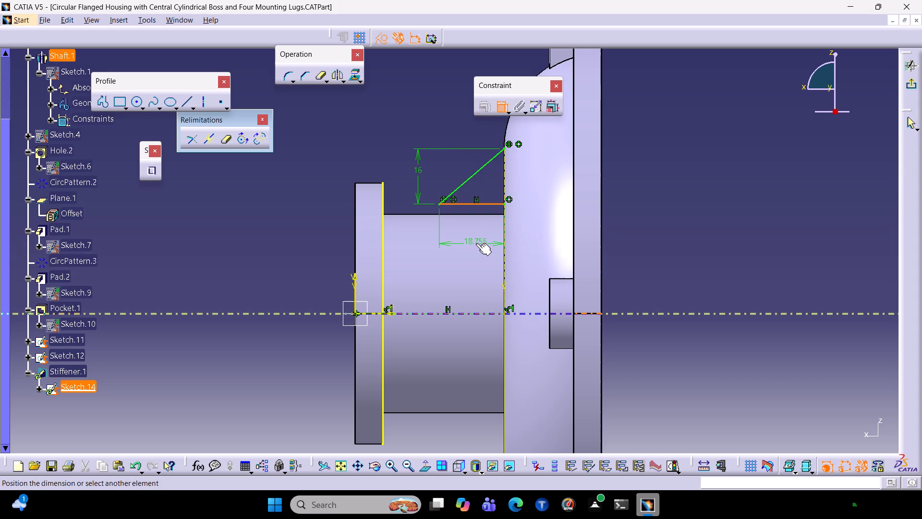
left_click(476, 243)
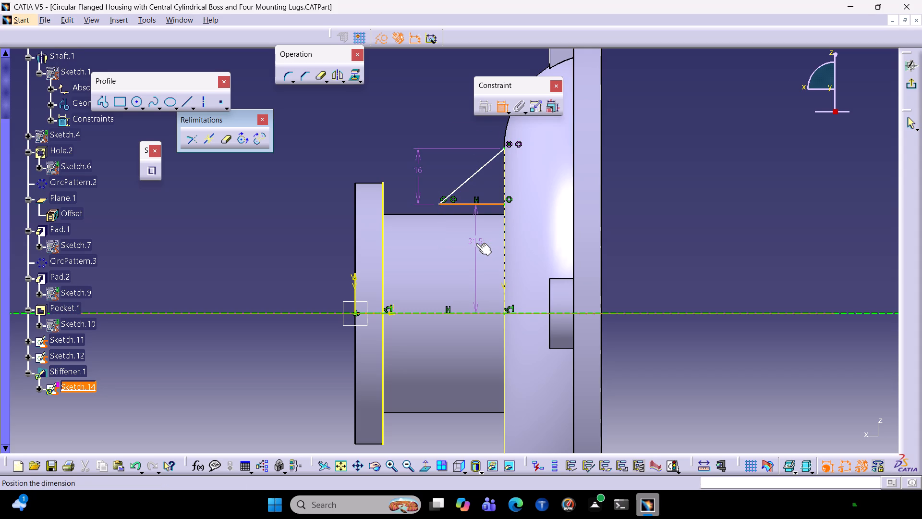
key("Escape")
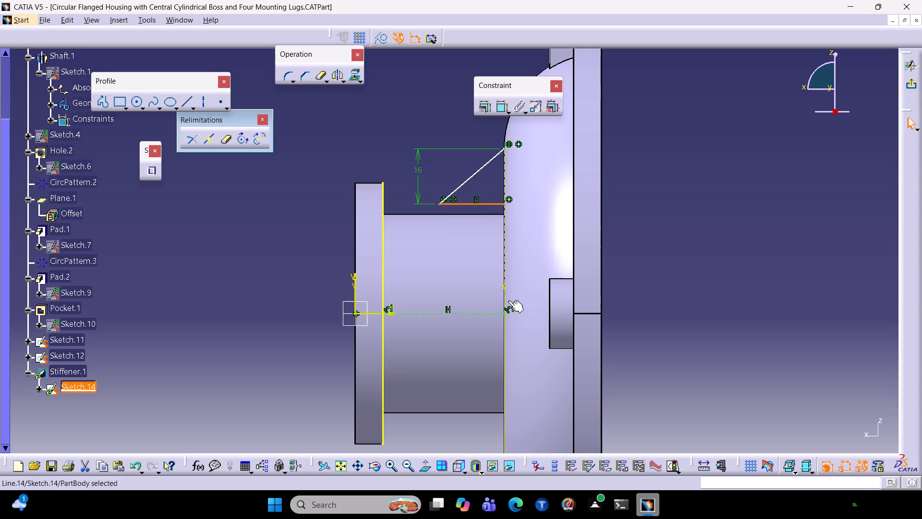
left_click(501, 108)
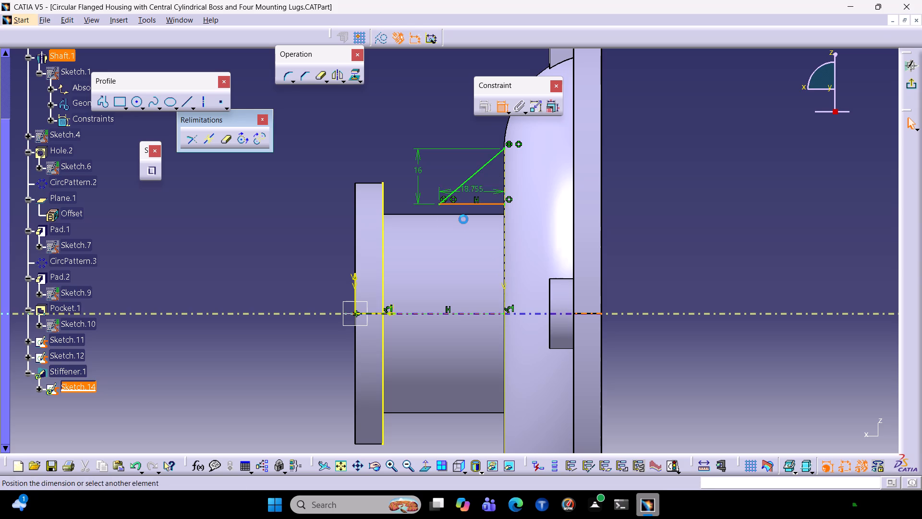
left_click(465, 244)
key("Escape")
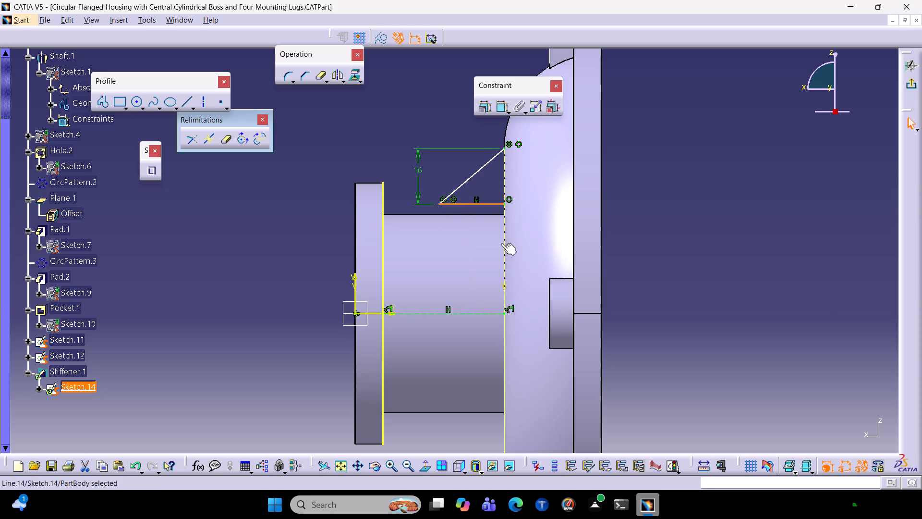
Dimension the stiffener triangle's horizontal base line above the profile and set its length to 16 mm.
left_click(500, 103)
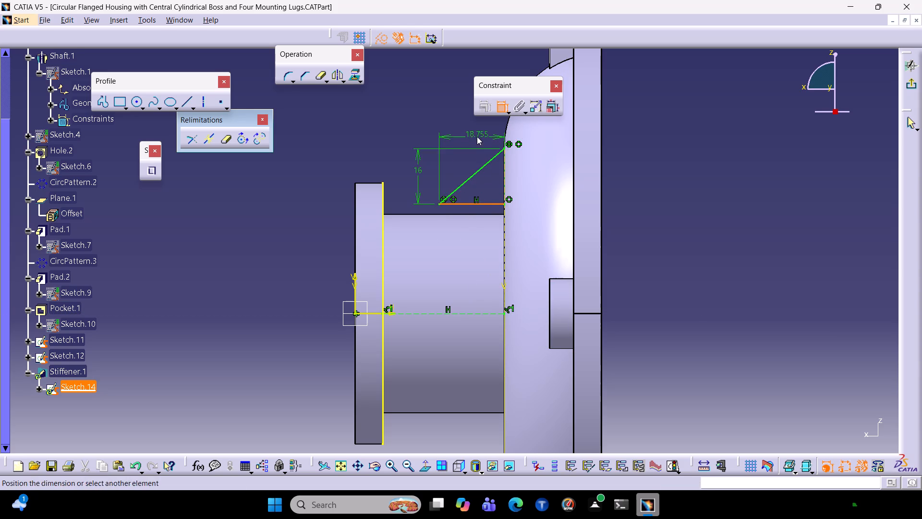
left_click(477, 136)
double_click(474, 133)
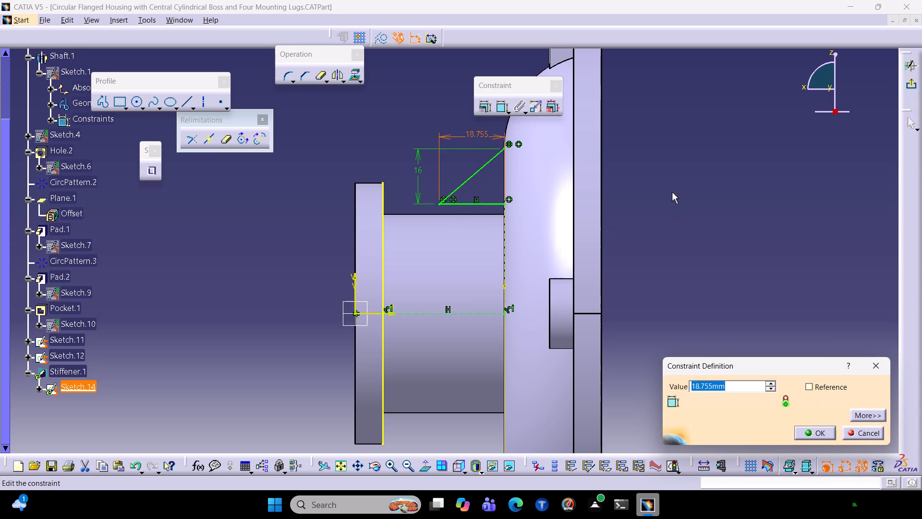
type("16")
key("Return")
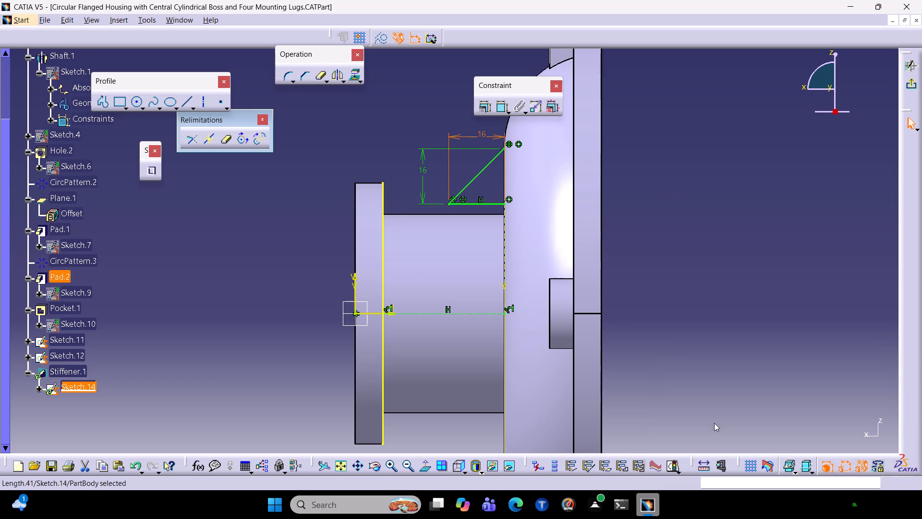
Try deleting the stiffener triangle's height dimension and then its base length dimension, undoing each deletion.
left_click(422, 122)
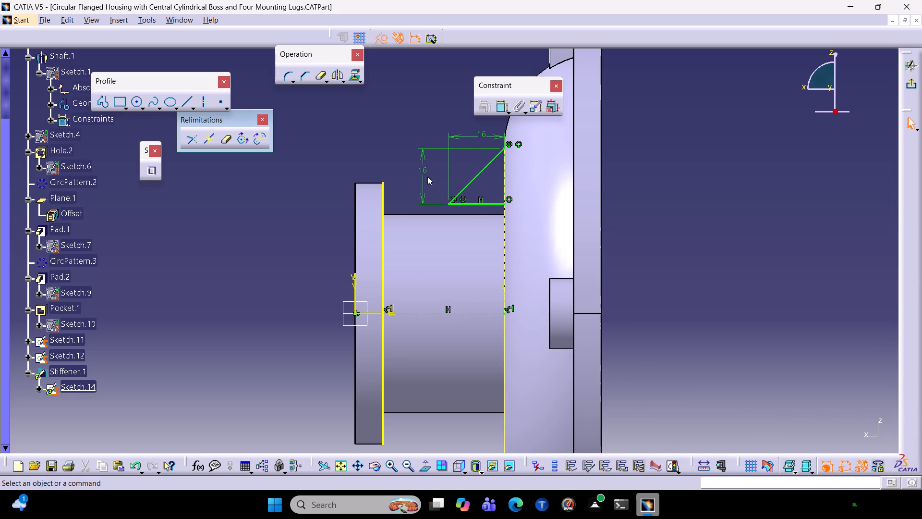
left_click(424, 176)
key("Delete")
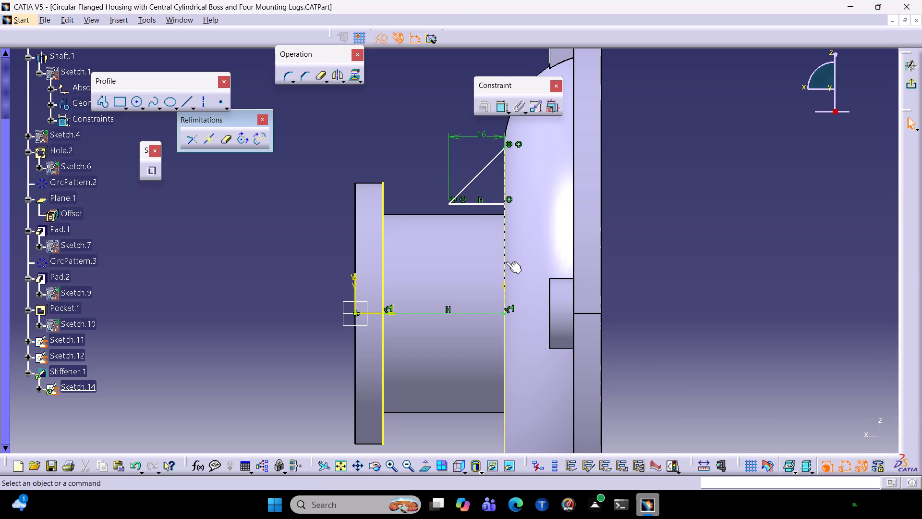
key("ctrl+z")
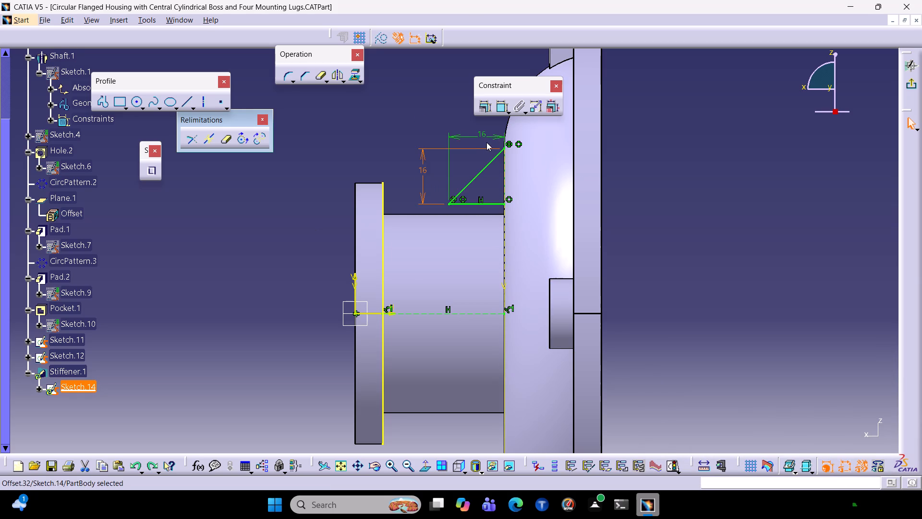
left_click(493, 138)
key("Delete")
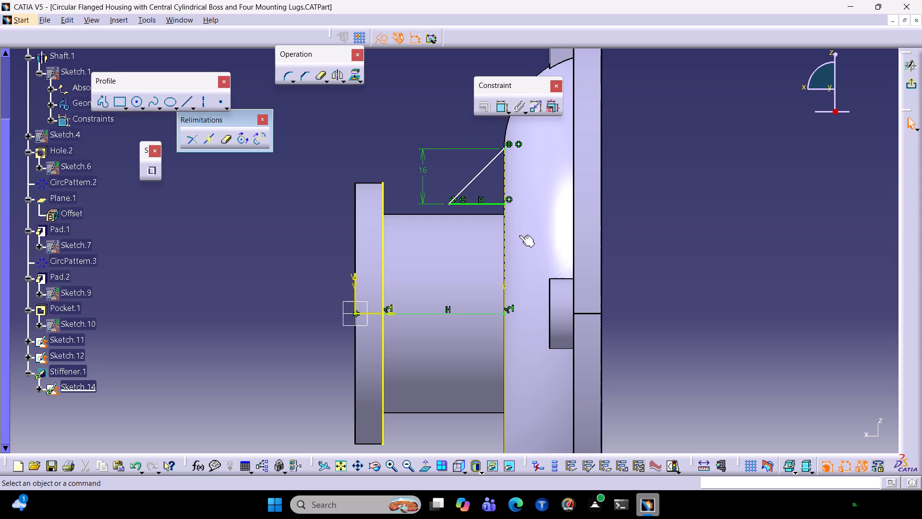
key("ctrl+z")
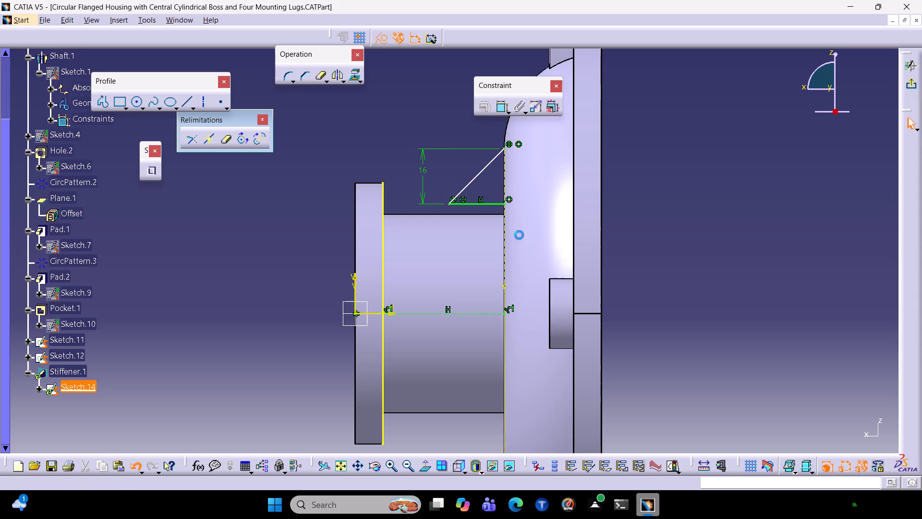
Exit the stiffener sketch, dismiss the update diagnosis, and examine the junction between the hub and the domed body.
left_click(912, 88)
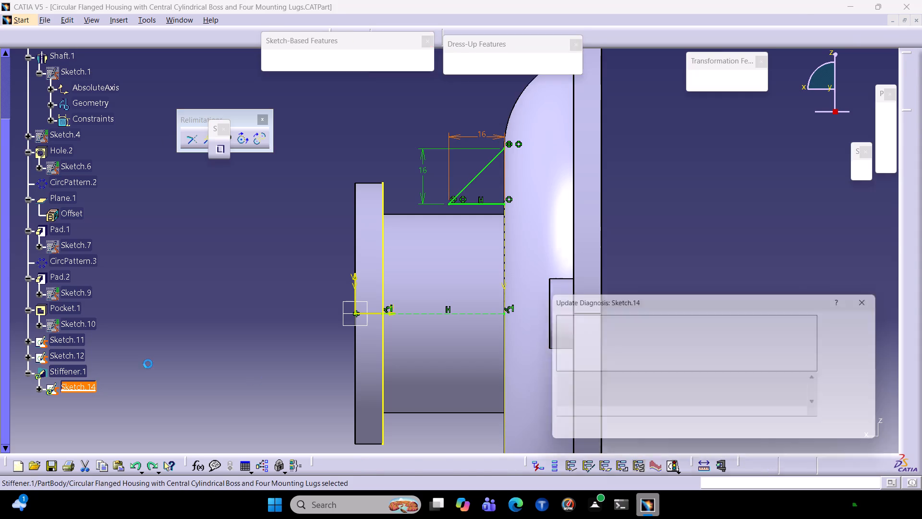
left_click(873, 300)
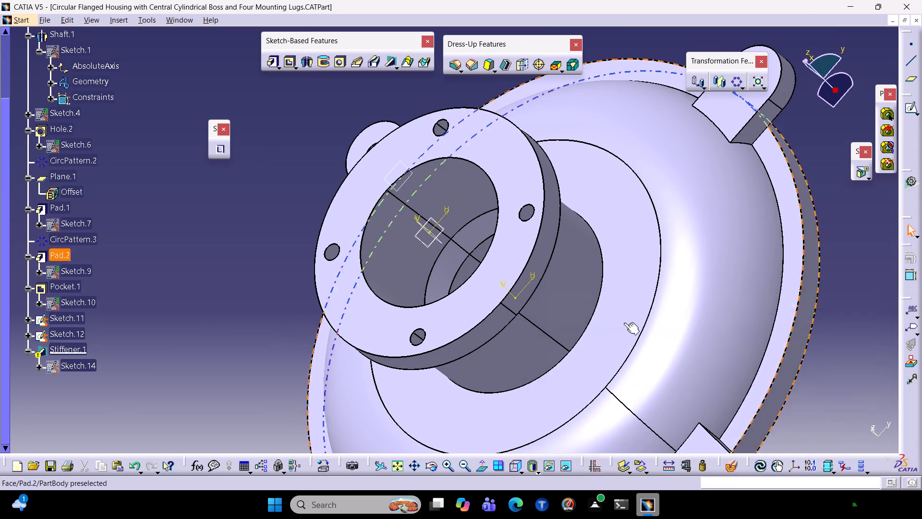
middle_click_drag(808, 162, 299, 298)
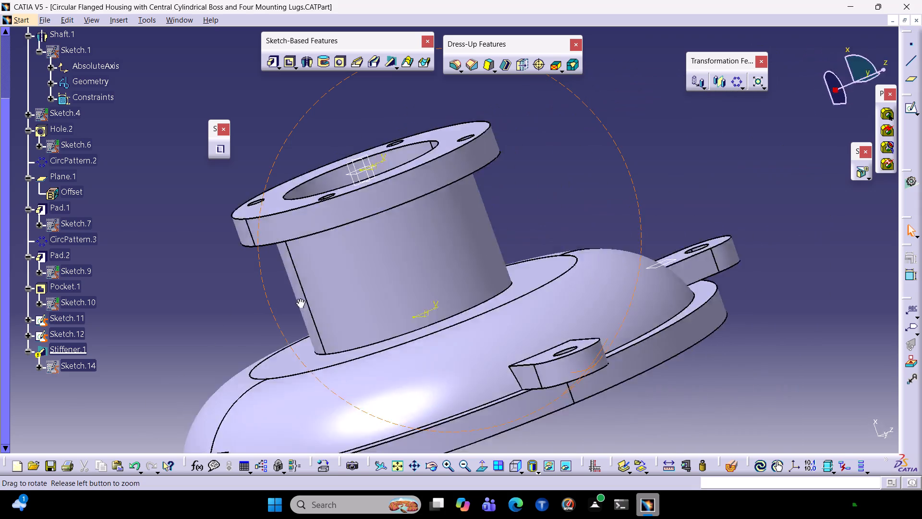
middle_click_drag(299, 298, 536, 238)
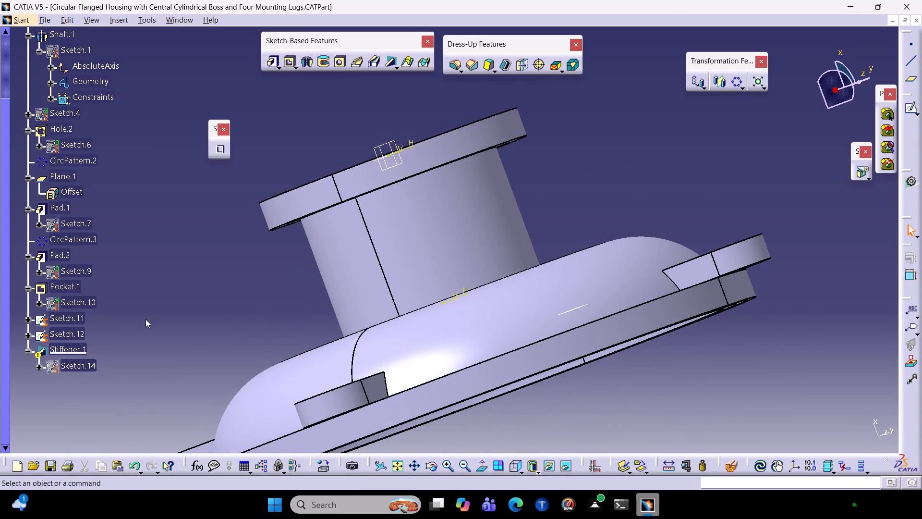
Reopen the stiffener sketch and delete the triangle's base and height dimensions and one coincidence constraint at each end of its open vertical side.
double_click(65, 363)
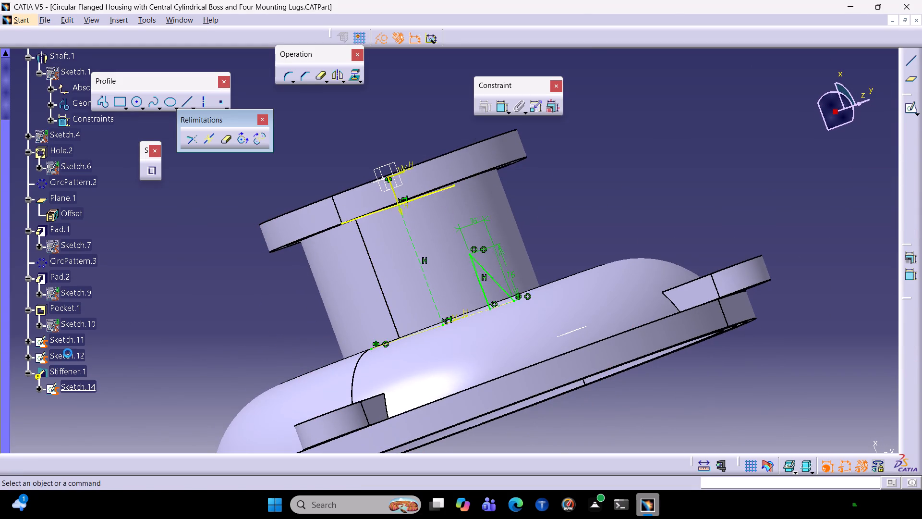
left_click(482, 133)
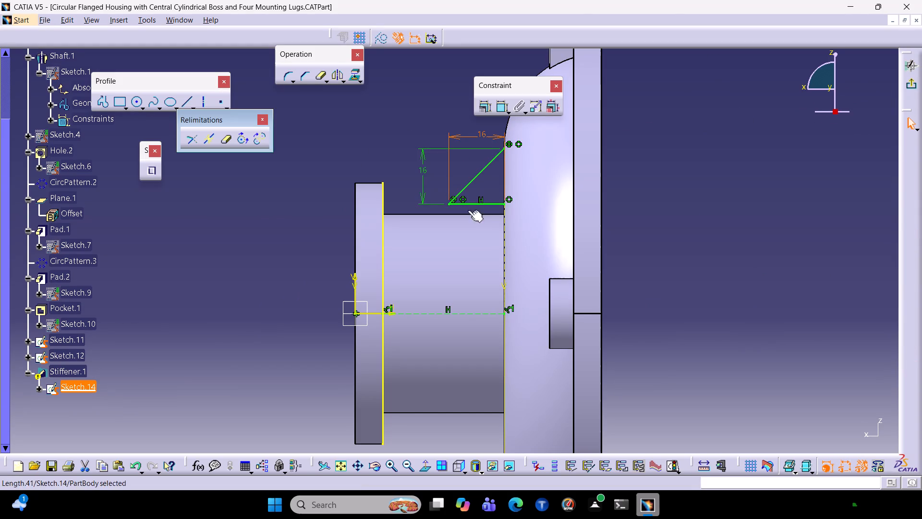
key("Delete")
left_click(518, 145)
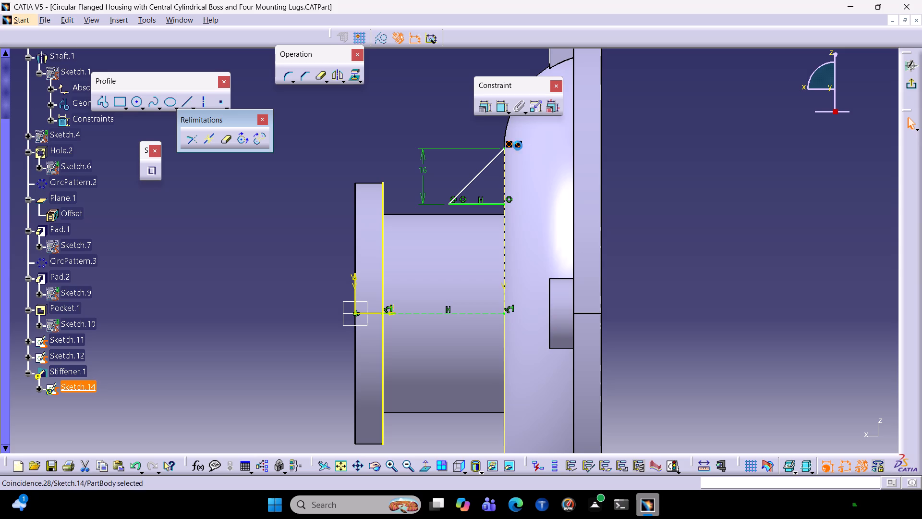
key("Delete")
left_click(509, 201)
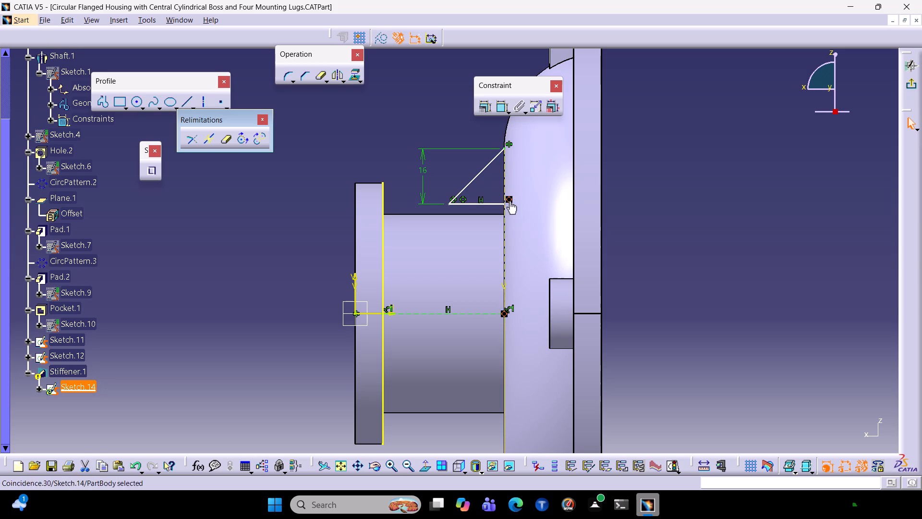
key("Delete")
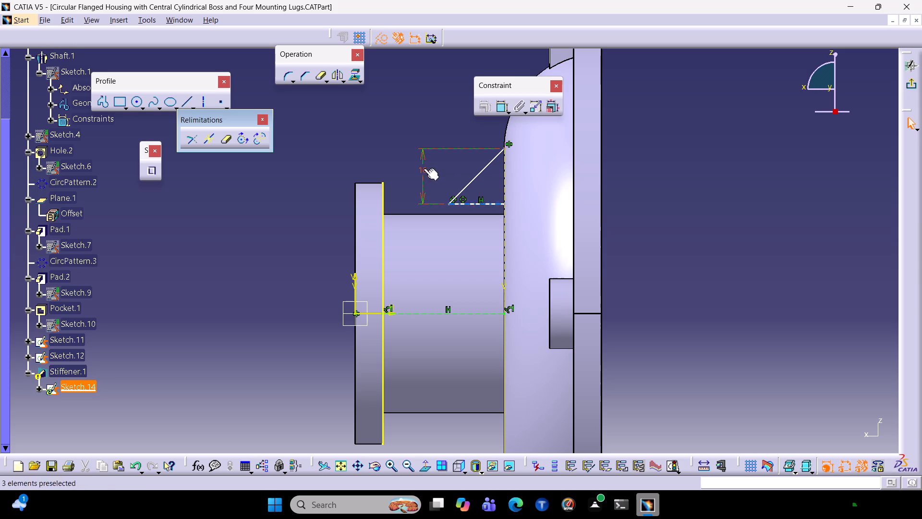
left_click(424, 168)
key("Delete")
Dimension the stiffener triangle's height between its upper corner and the horizontal base line, placing it on the hub flange side.
left_click(496, 109)
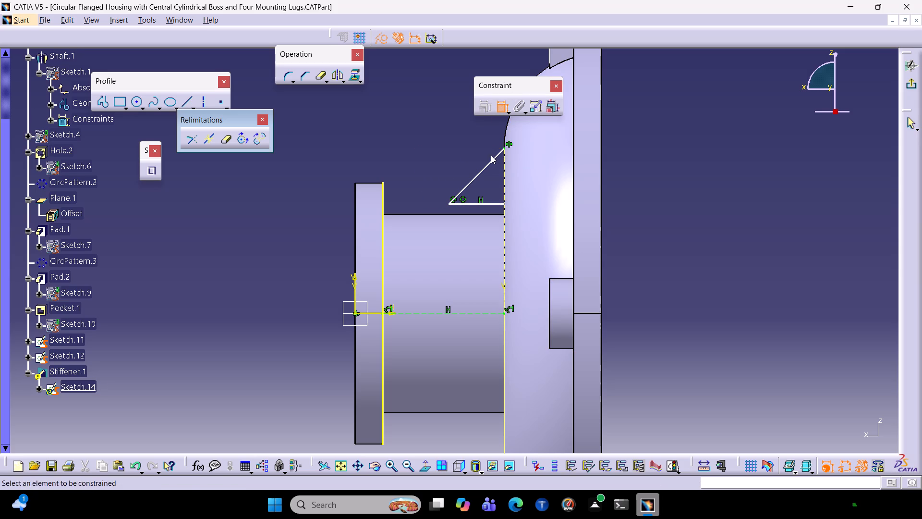
left_click(503, 148)
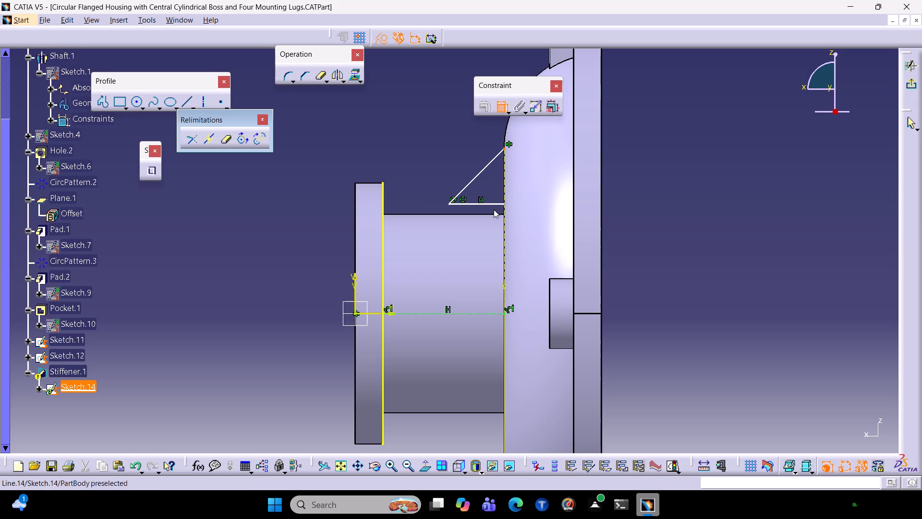
left_click(497, 205)
left_click(419, 185)
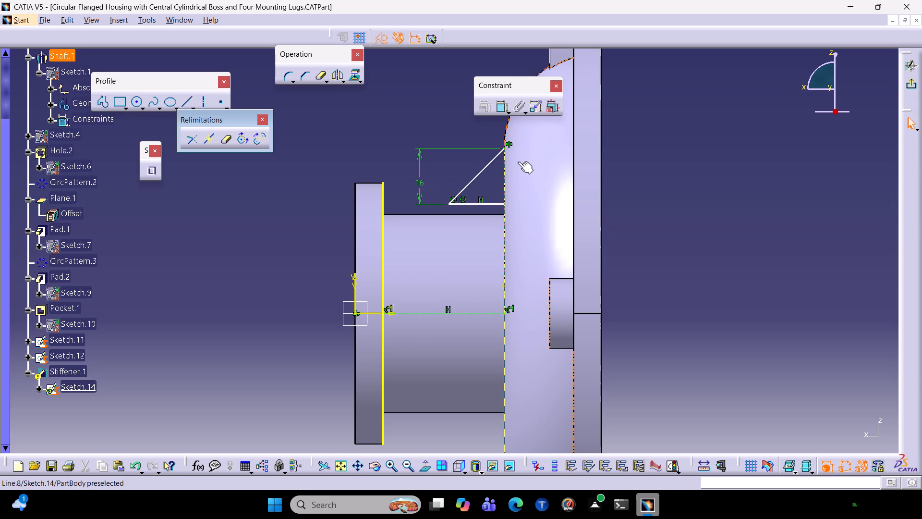
Close the stiffener triangle with a standard, non-construction vertical Profile line from its upper corner to the base line's end on the domed body.
left_click(107, 101)
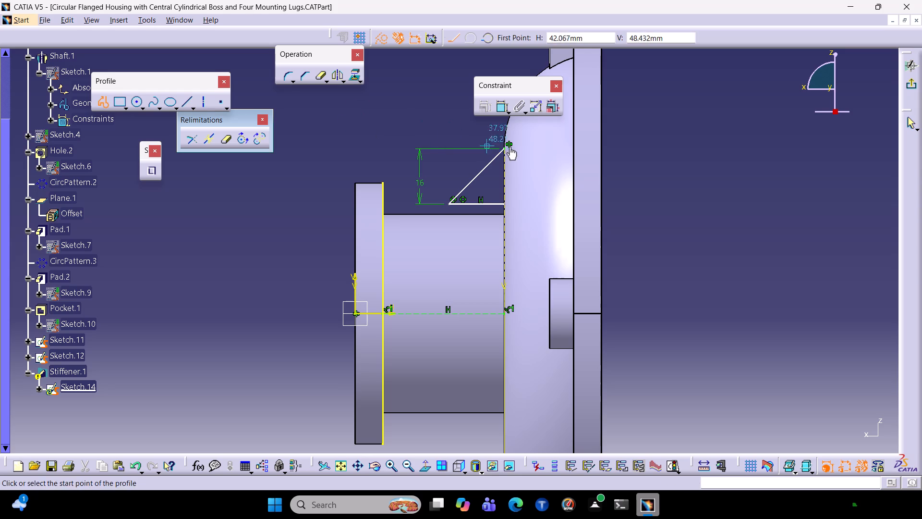
left_click(504, 148)
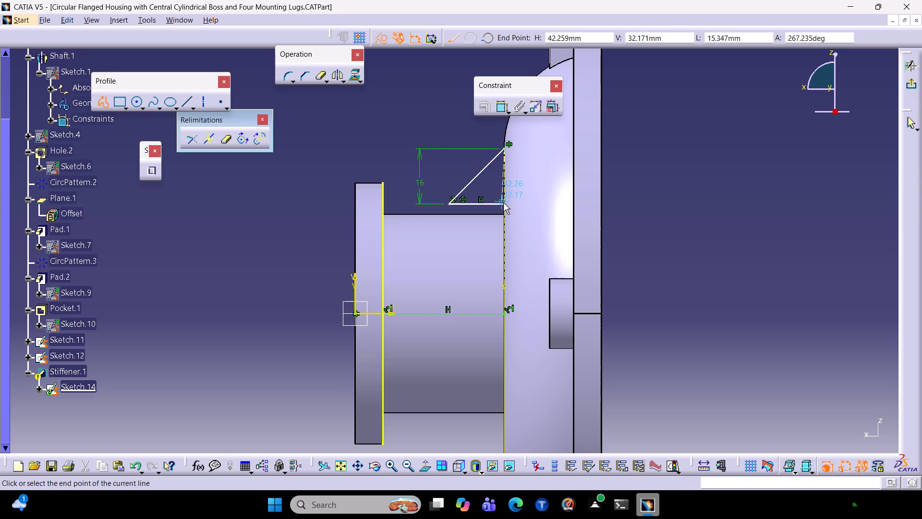
left_click(381, 38)
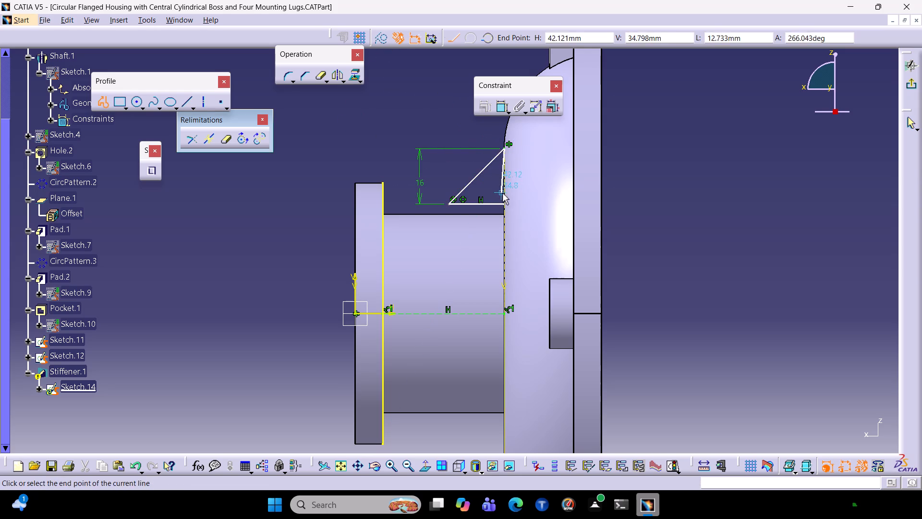
left_click(503, 203)
key("Escape")
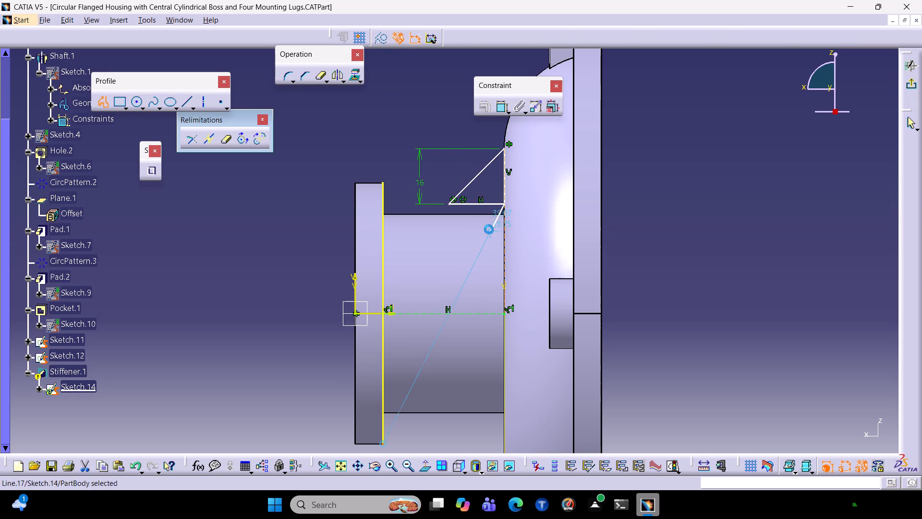
key("Escape")
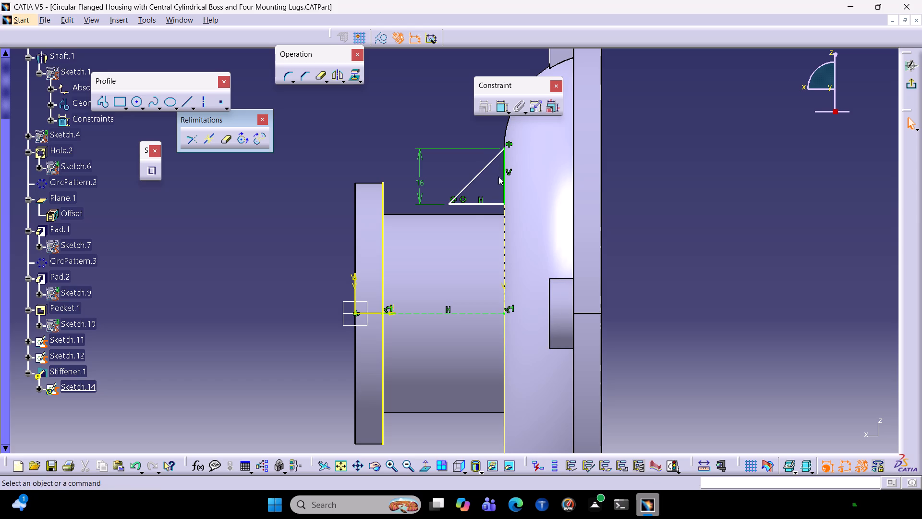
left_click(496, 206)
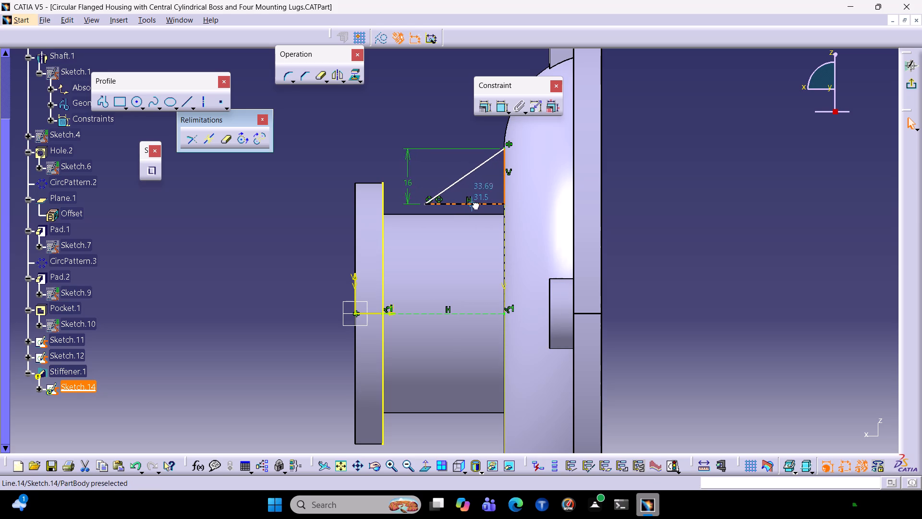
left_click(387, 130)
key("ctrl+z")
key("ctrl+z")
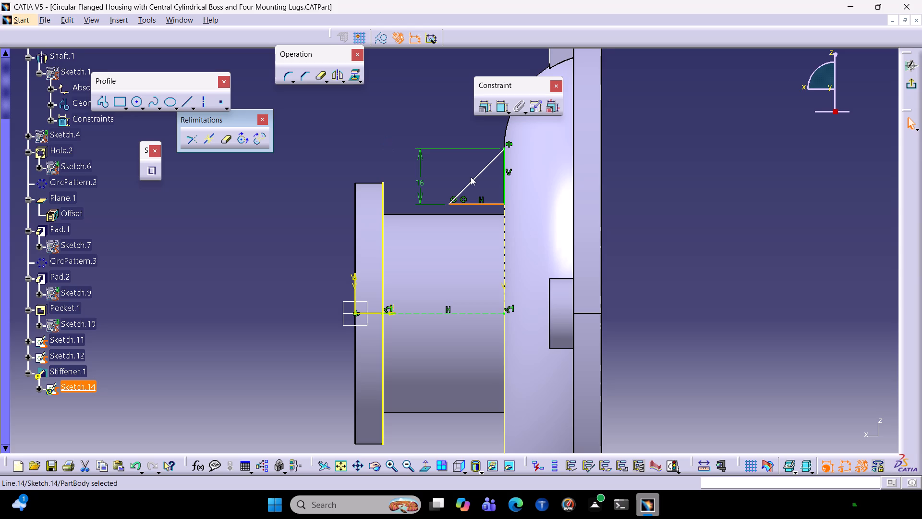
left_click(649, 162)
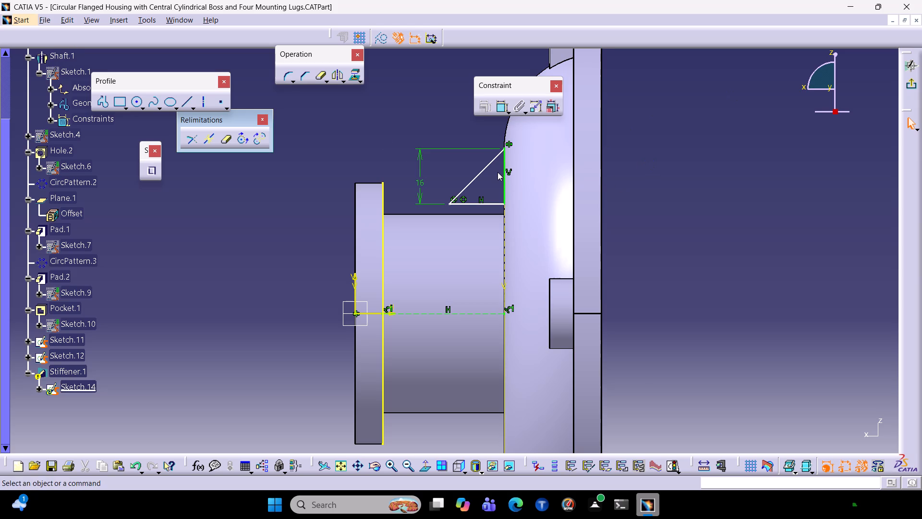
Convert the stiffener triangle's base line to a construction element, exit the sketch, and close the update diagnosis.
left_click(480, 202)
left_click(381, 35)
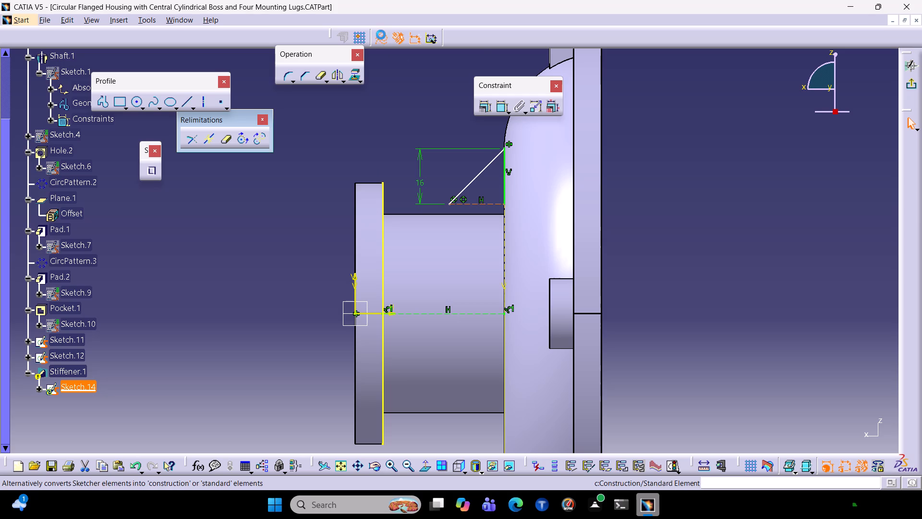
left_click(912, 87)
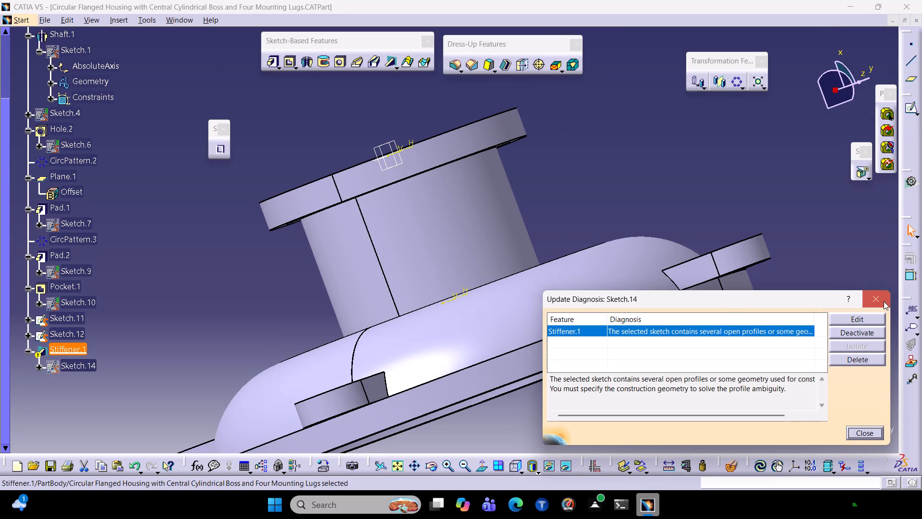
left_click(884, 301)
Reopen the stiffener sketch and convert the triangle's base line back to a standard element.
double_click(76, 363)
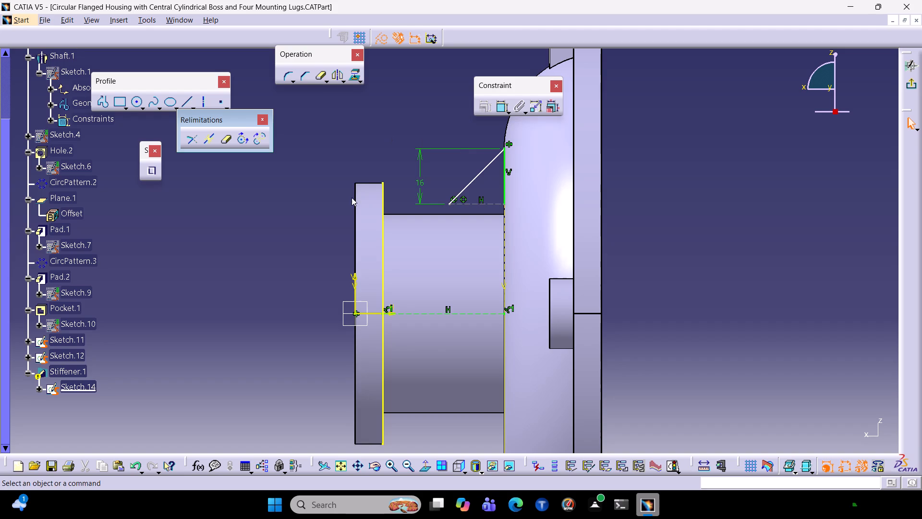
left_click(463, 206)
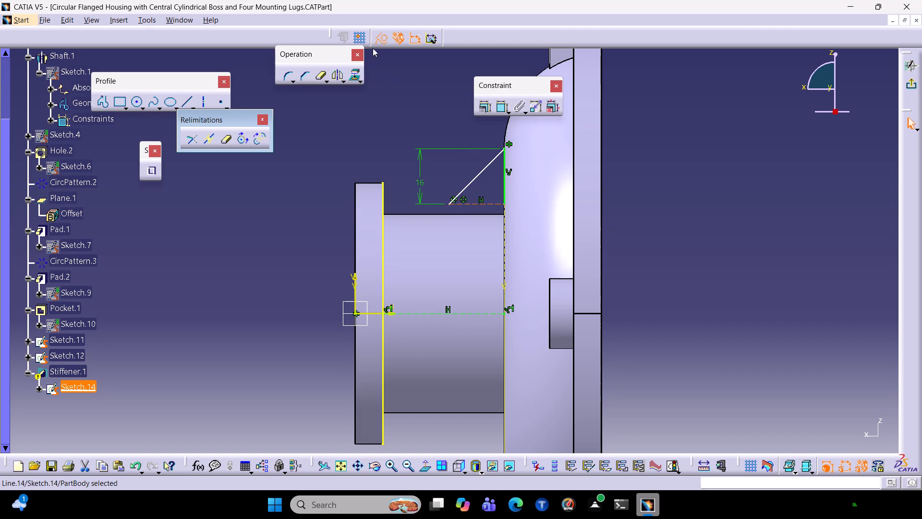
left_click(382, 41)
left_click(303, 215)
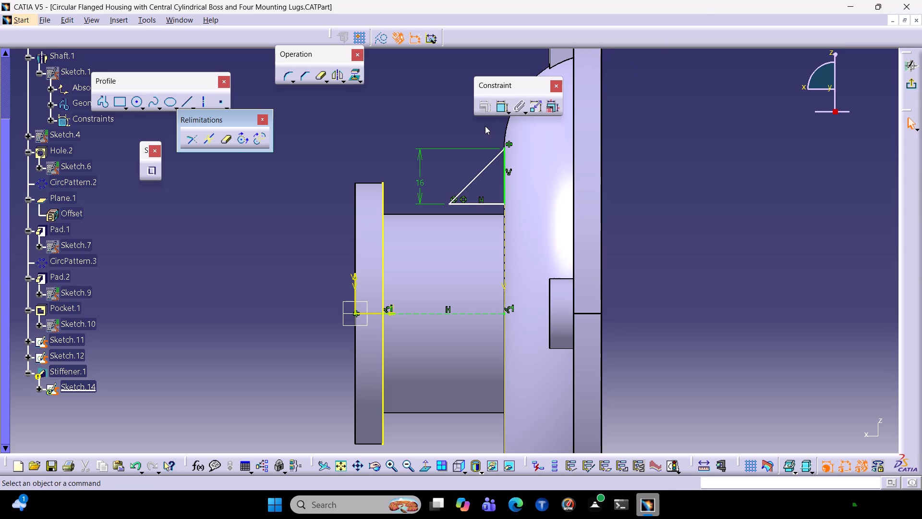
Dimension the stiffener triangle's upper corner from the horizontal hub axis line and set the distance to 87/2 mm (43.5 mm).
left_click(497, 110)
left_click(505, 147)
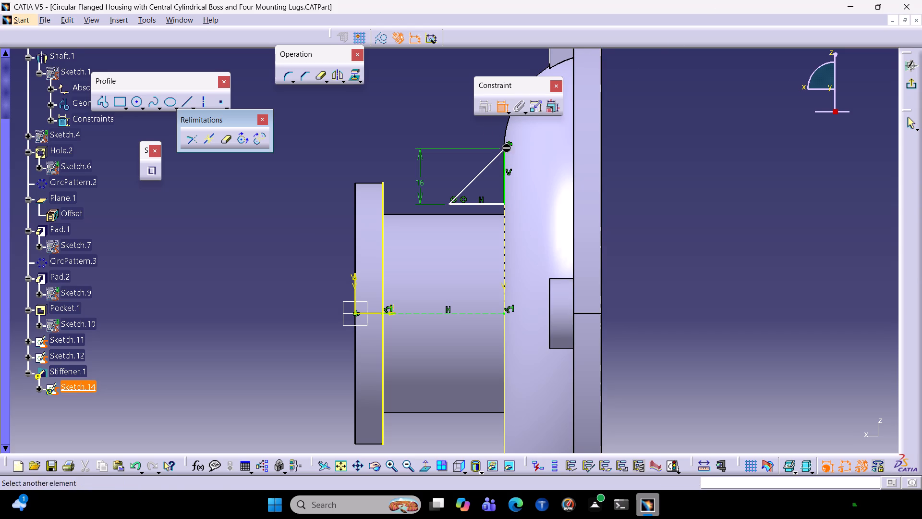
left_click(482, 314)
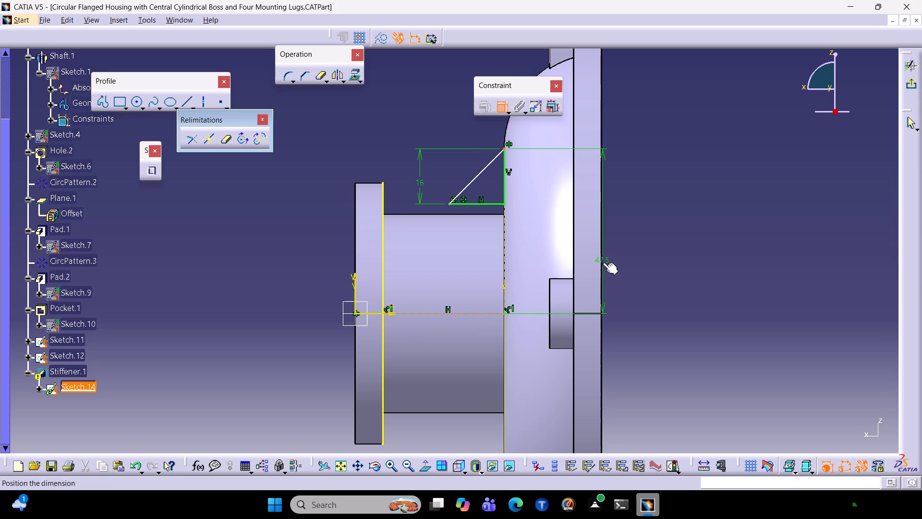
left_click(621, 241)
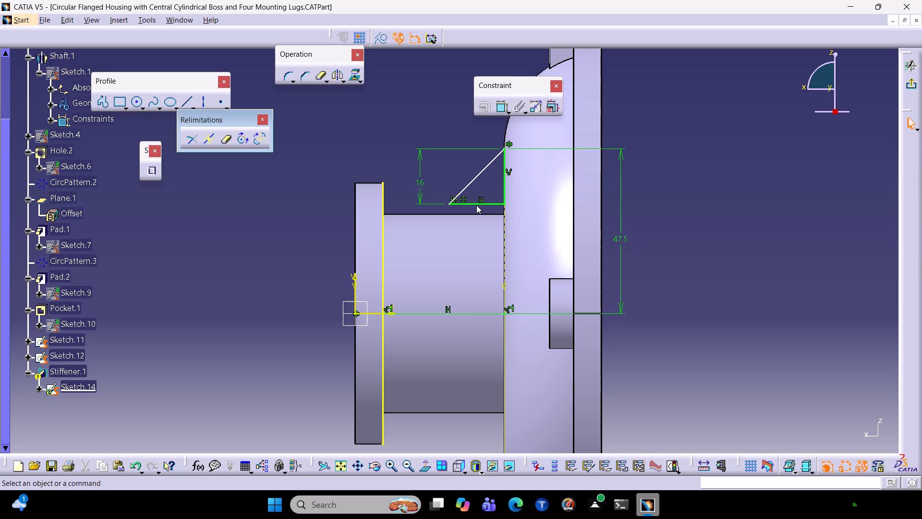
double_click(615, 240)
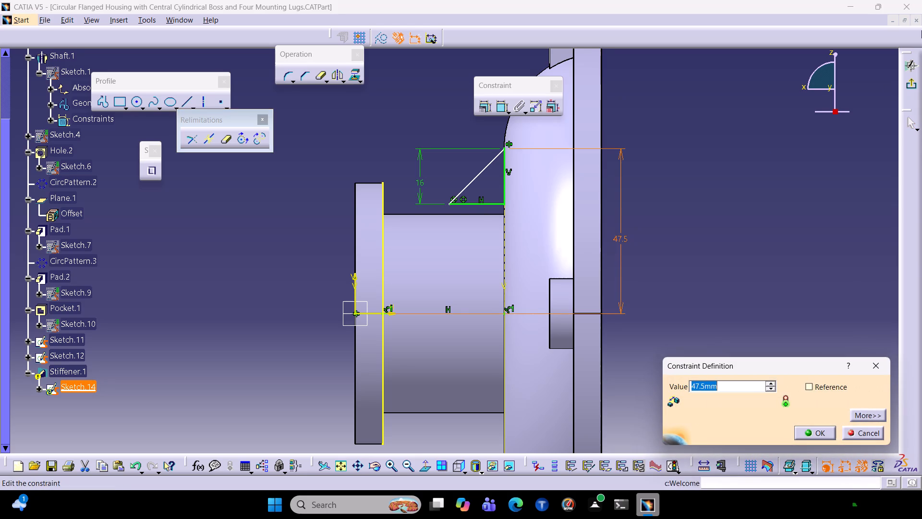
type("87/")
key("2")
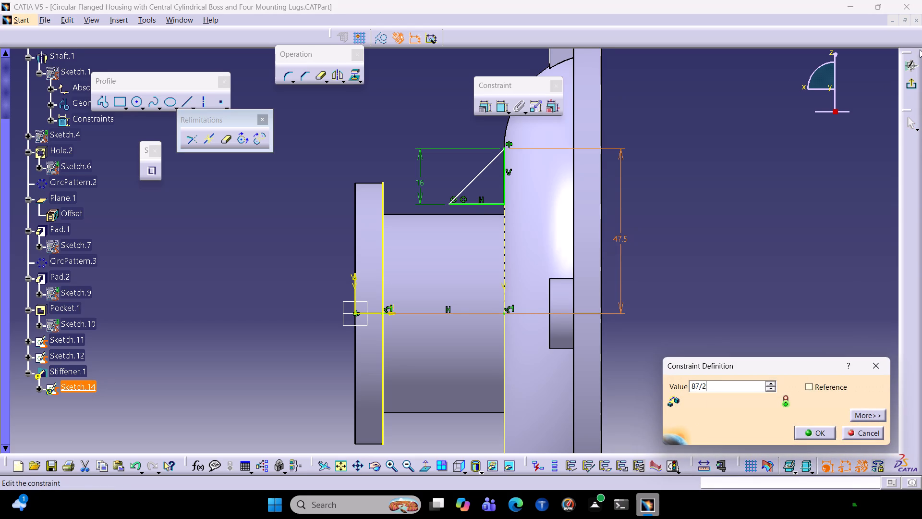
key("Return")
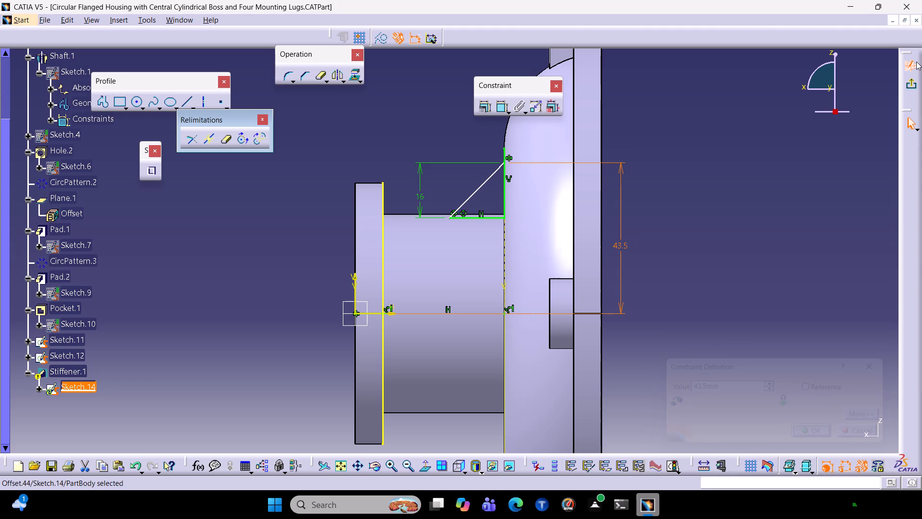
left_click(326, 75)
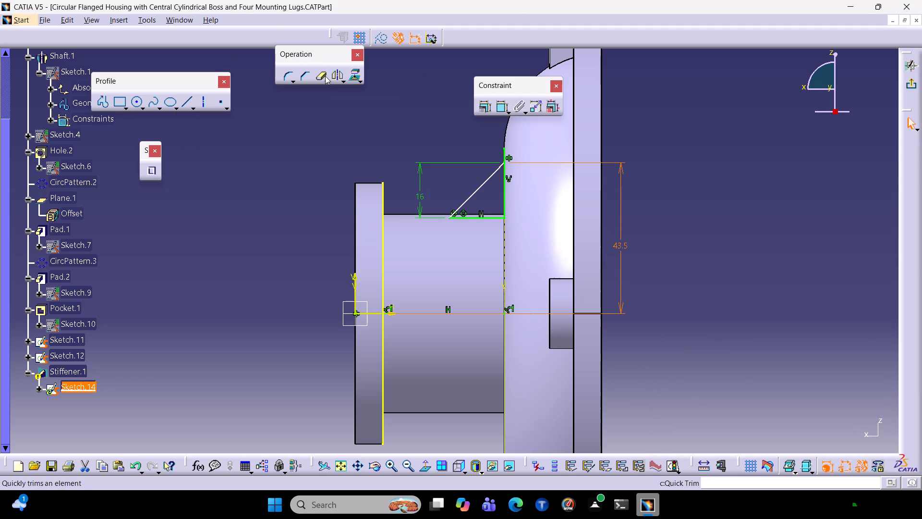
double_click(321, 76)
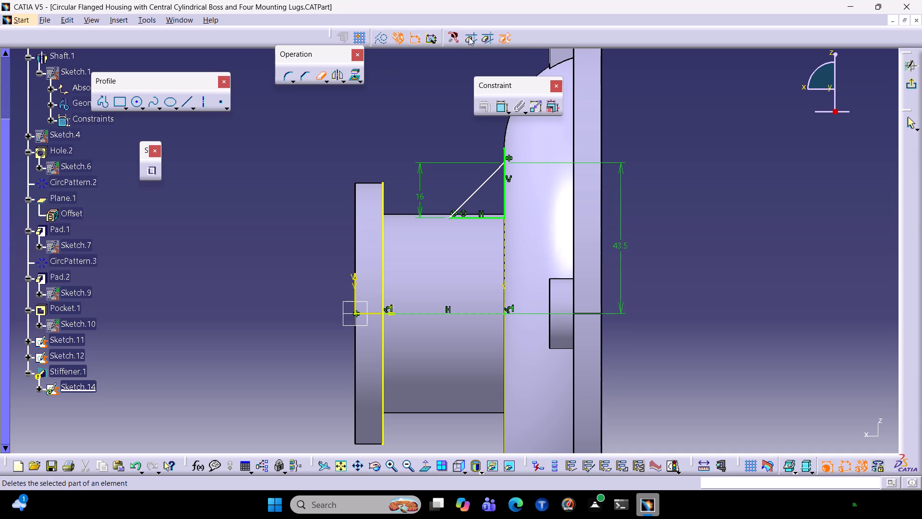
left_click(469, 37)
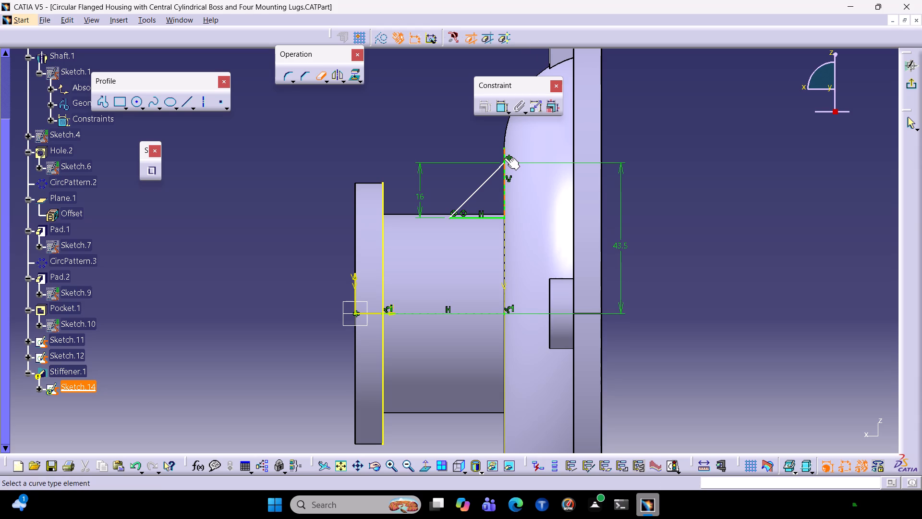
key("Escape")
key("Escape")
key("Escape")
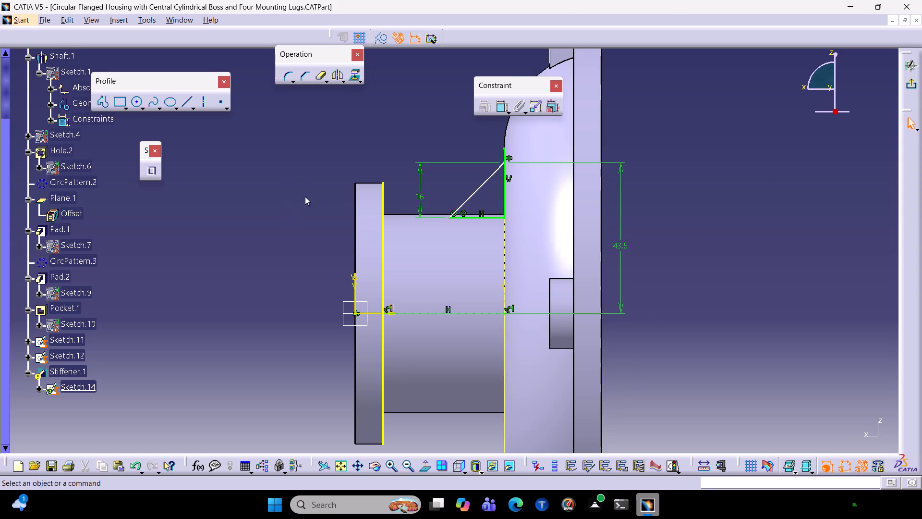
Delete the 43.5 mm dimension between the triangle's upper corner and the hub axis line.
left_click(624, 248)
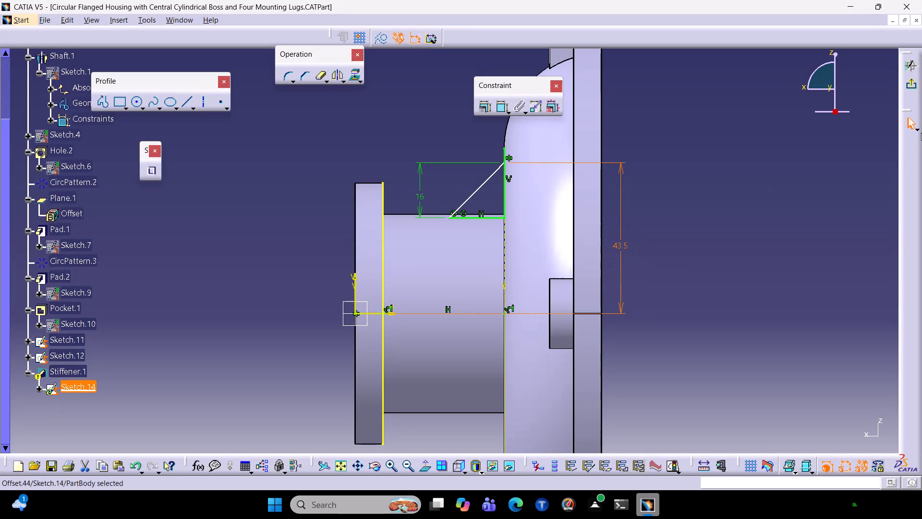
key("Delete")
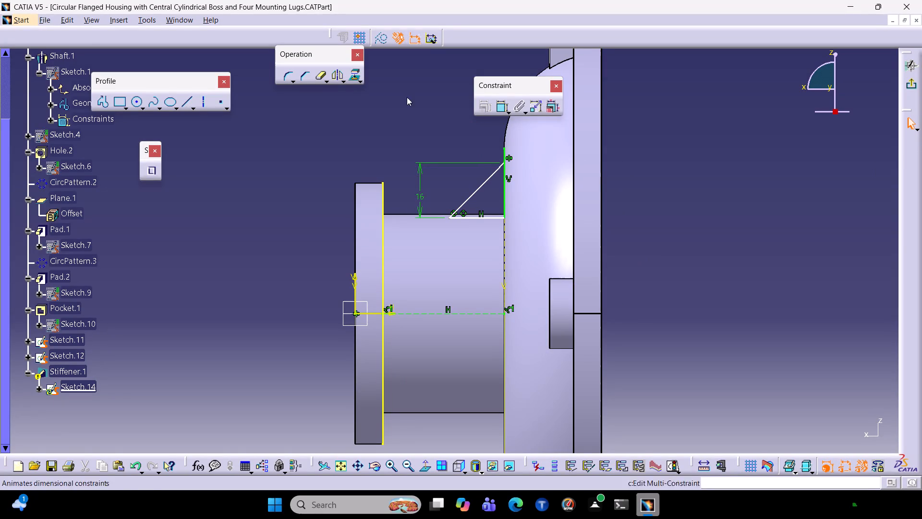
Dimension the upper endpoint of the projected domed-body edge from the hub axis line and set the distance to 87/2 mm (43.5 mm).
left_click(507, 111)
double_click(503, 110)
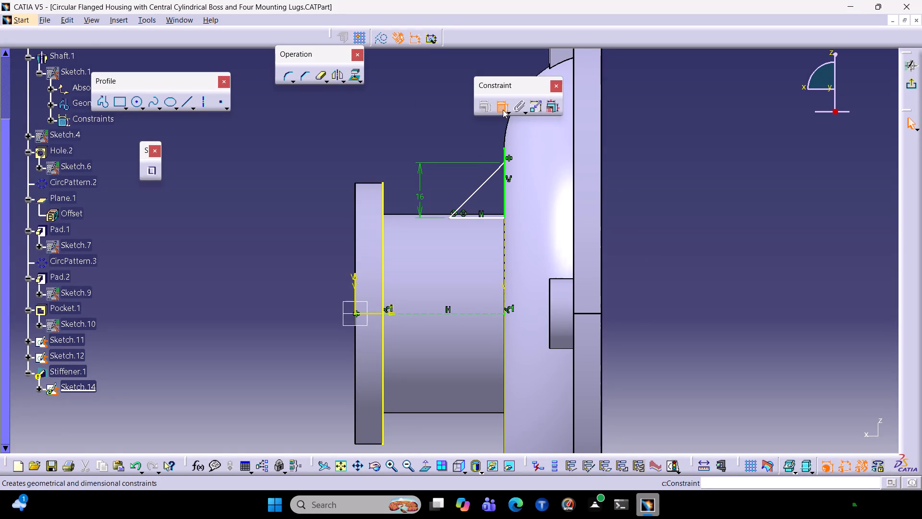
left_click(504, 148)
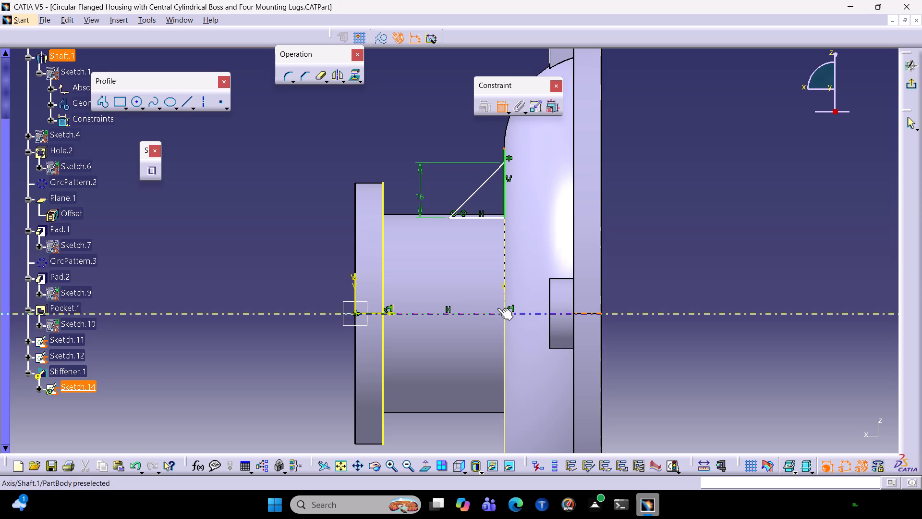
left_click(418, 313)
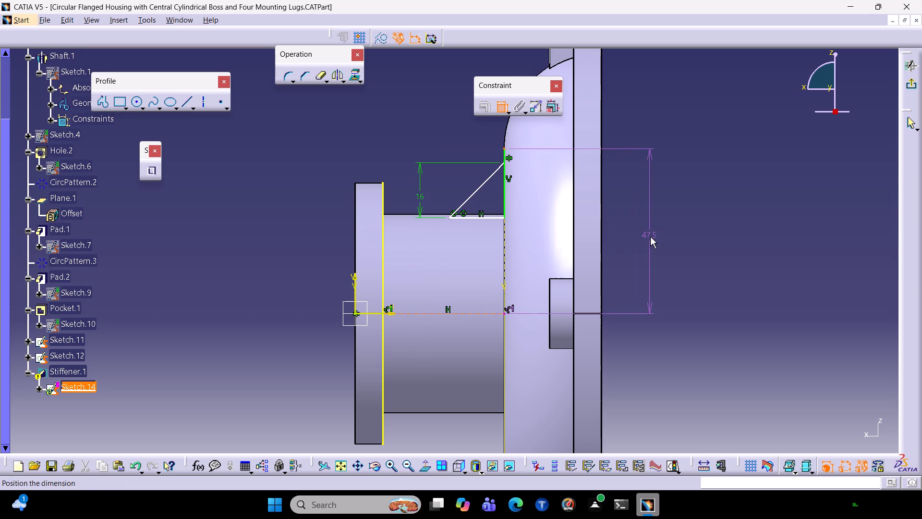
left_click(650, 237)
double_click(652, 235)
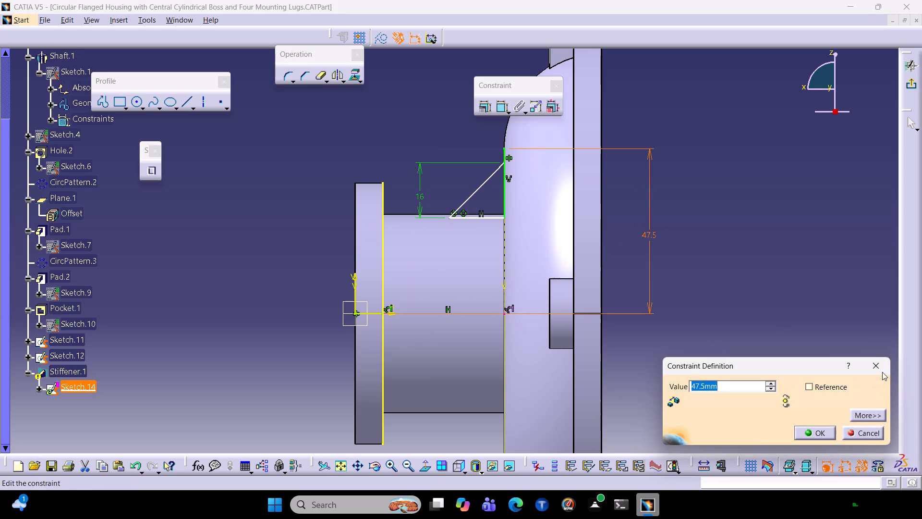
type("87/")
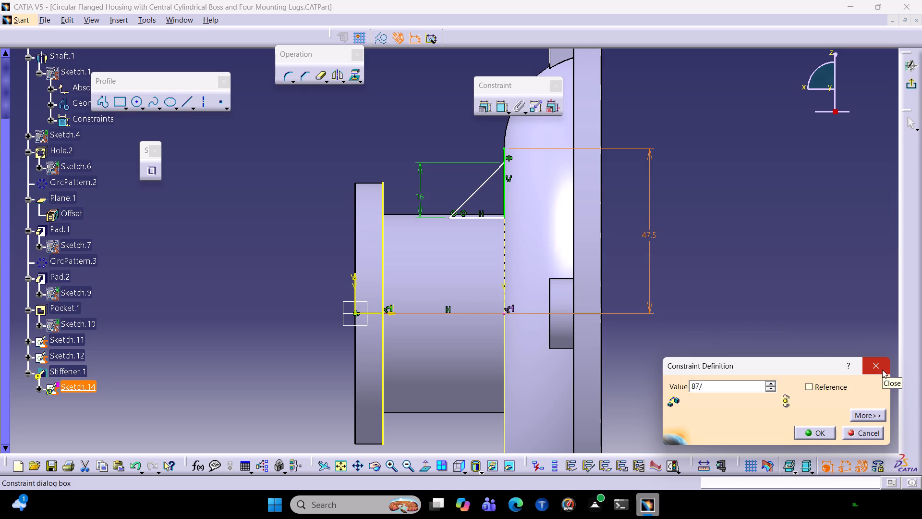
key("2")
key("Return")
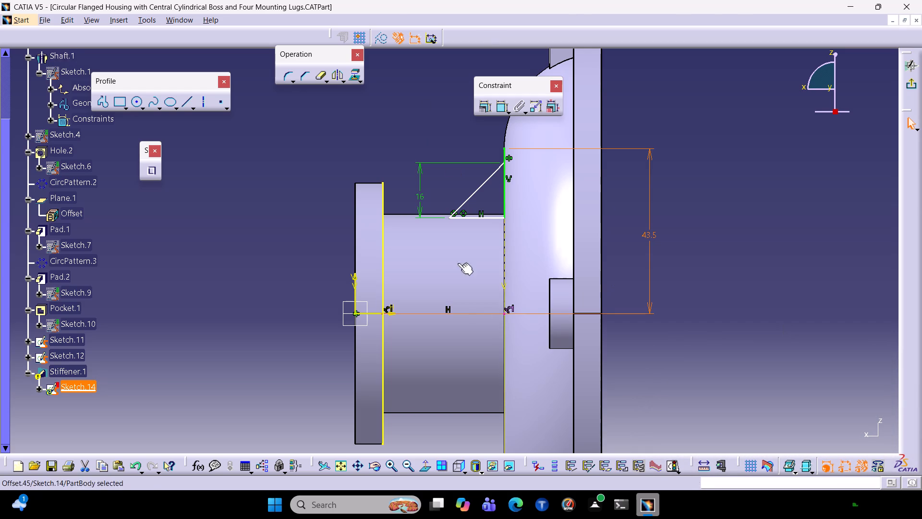
Move the triangle's sloped line upward and make its upper corner coincident with the upper endpoint of the projected domed-body edge.
left_click_drag(499, 168, 492, 168)
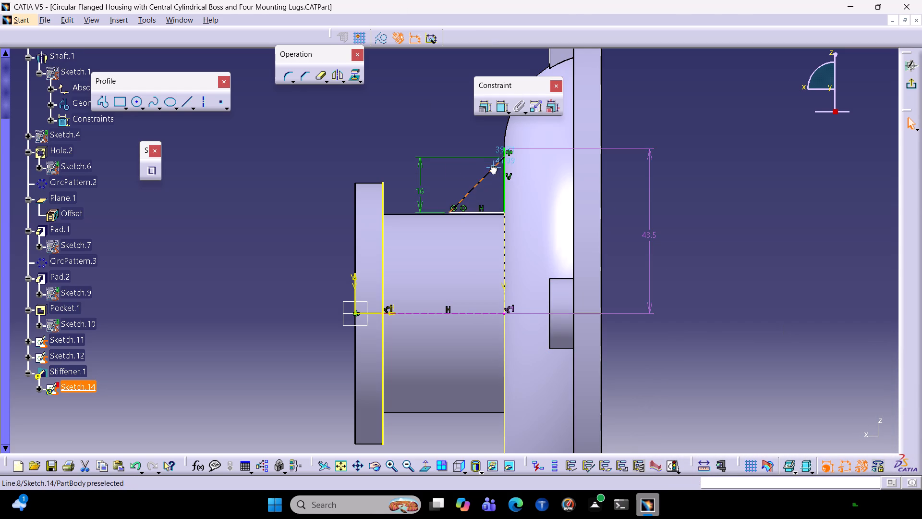
left_click_drag(492, 168, 488, 167)
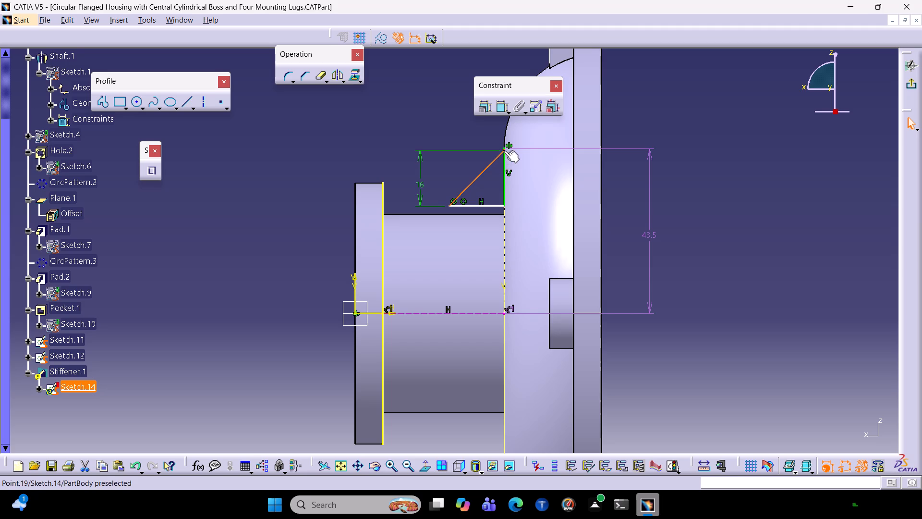
left_click(504, 150)
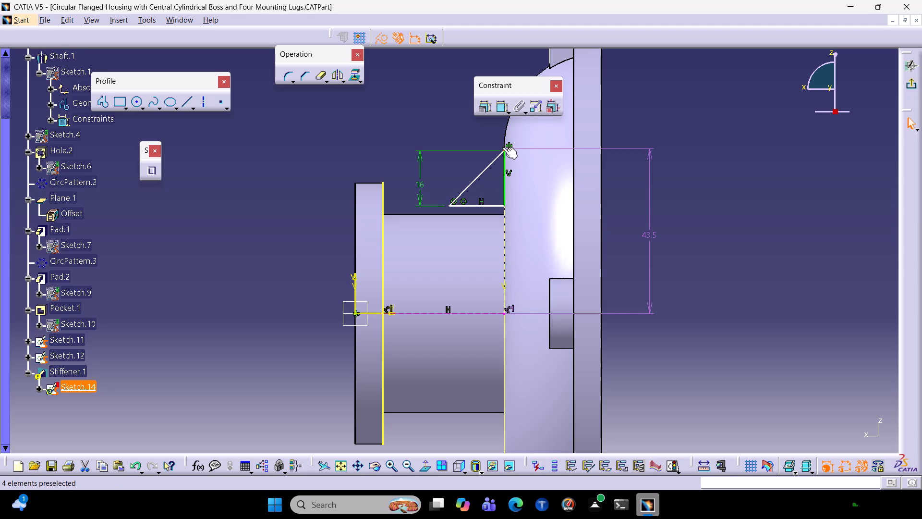
left_click(502, 147, "ctrl")
left_click(476, 110)
left_click(483, 110)
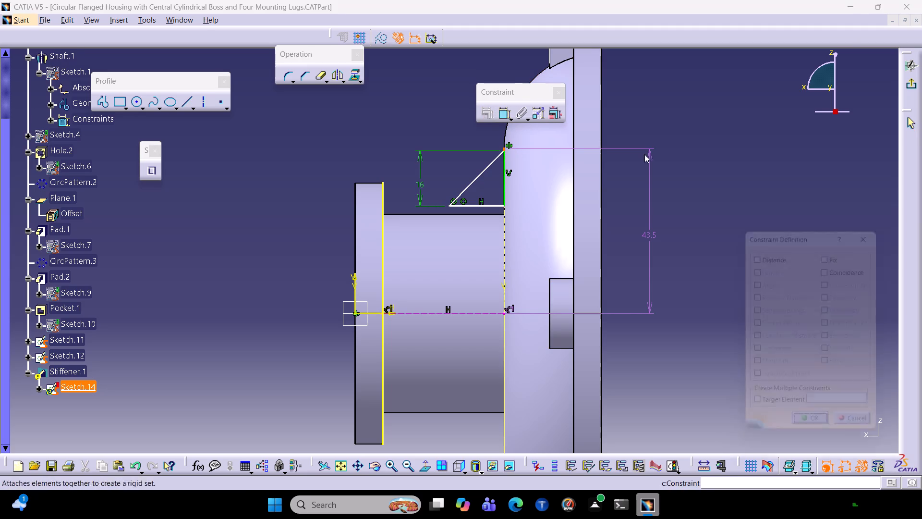
left_click(873, 271)
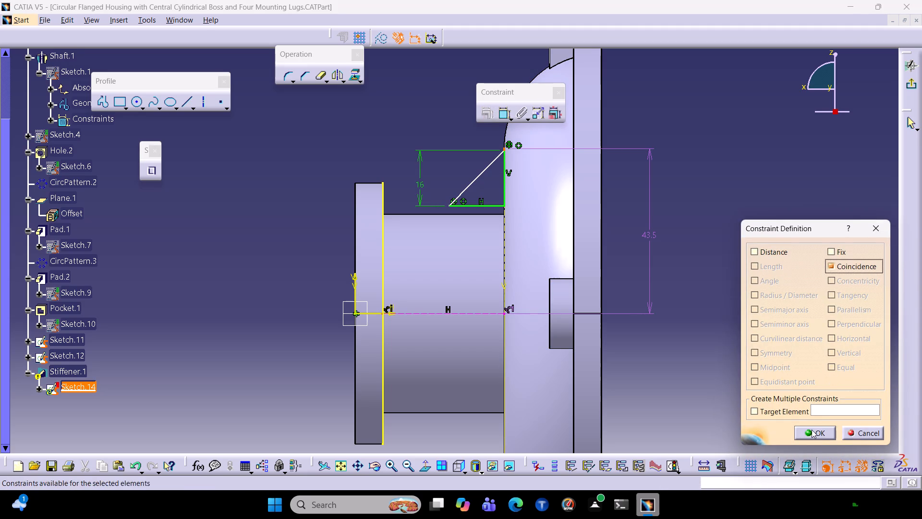
left_click(808, 440)
left_click(827, 433)
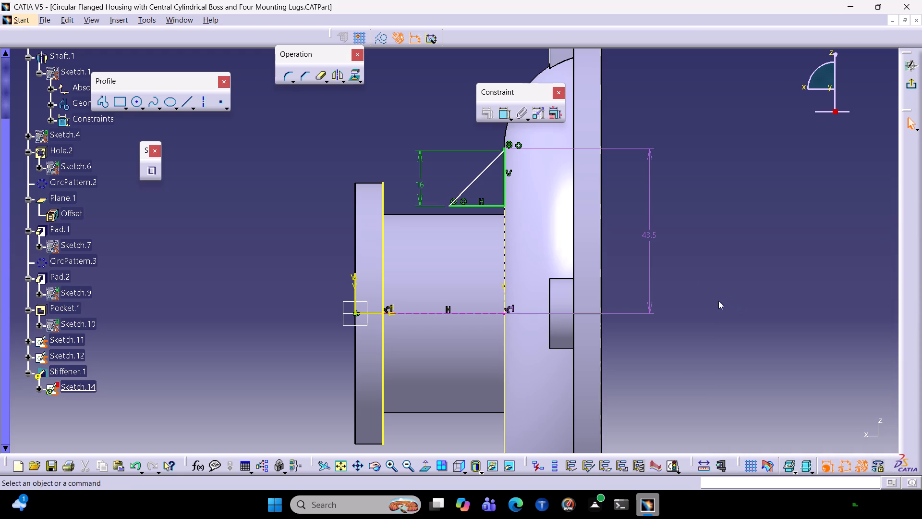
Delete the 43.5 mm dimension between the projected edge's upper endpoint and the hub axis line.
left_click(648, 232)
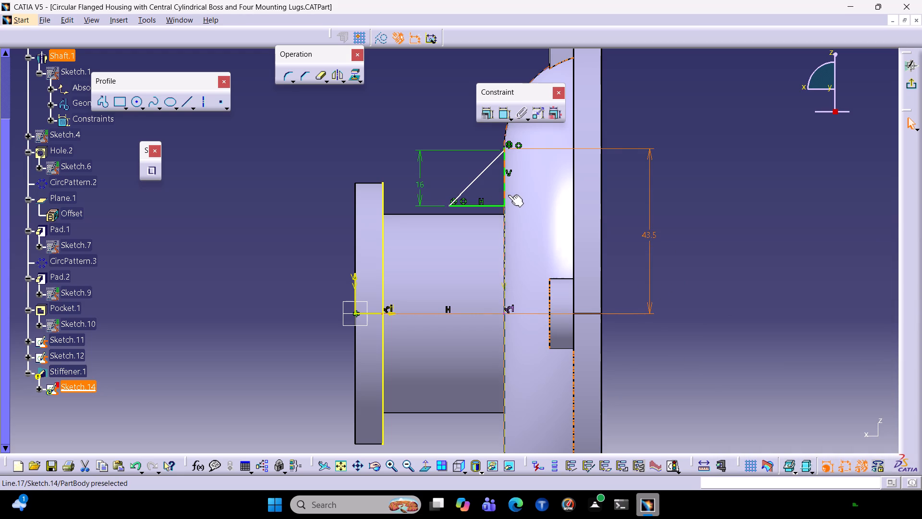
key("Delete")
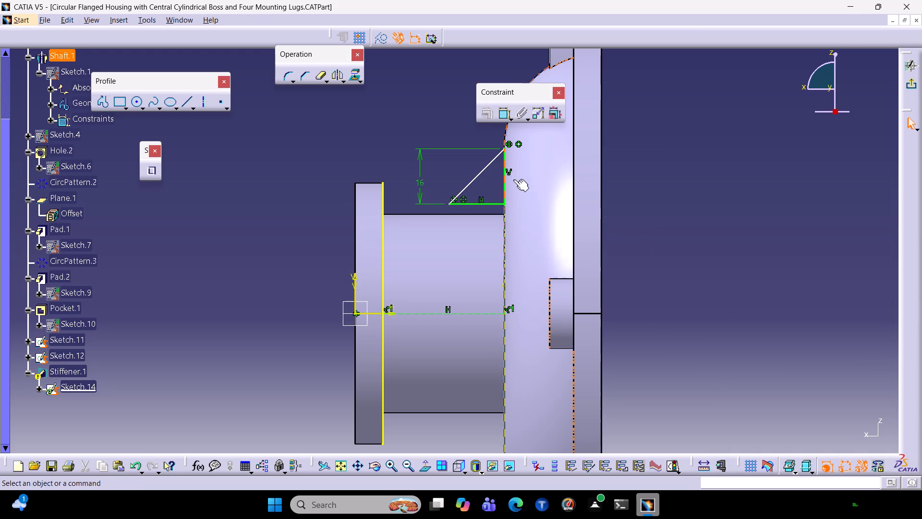
Shift the triangle's sloped line slightly toward the hub flange, lengthening the base line.
left_click_drag(500, 152, 484, 155)
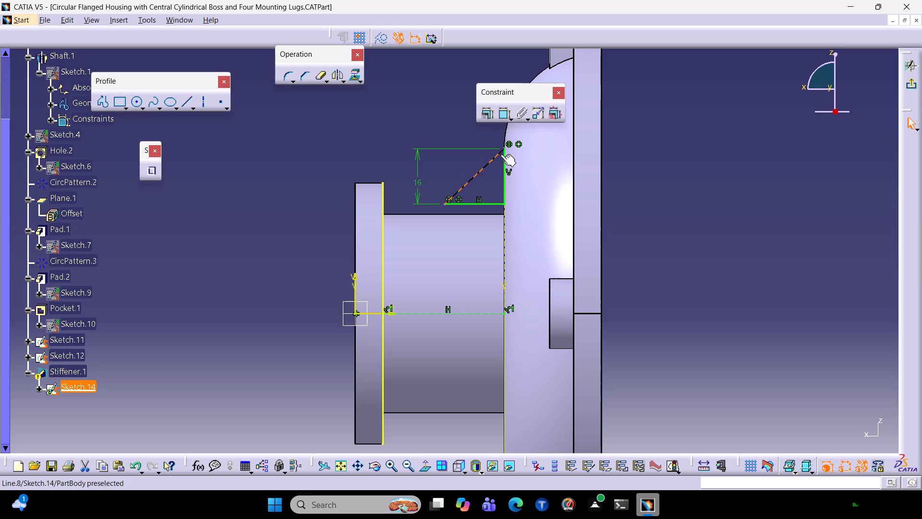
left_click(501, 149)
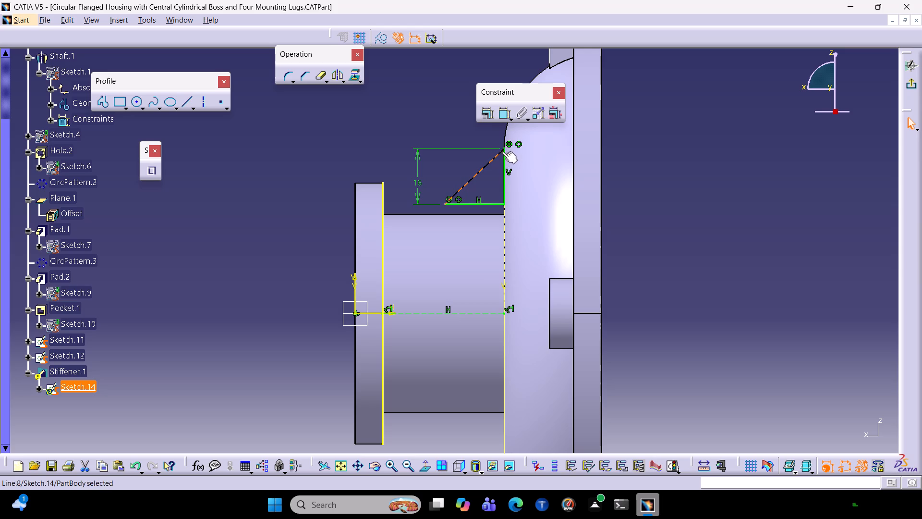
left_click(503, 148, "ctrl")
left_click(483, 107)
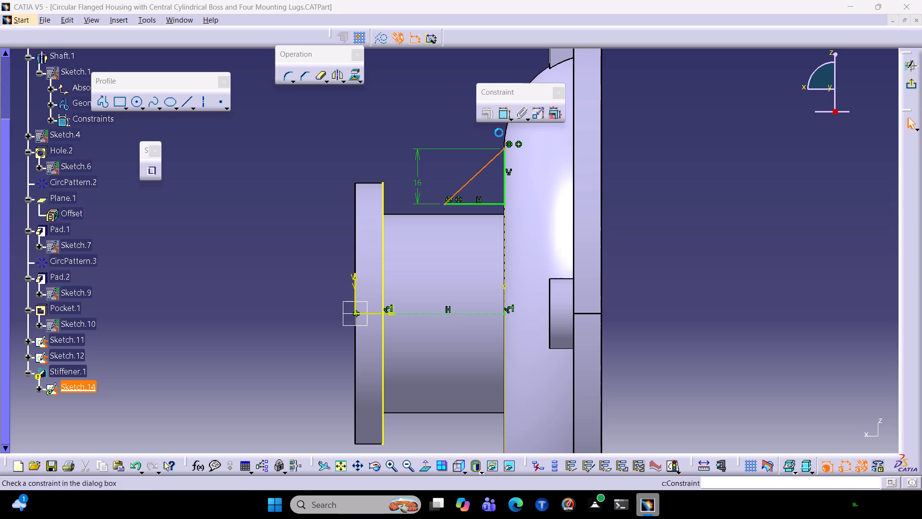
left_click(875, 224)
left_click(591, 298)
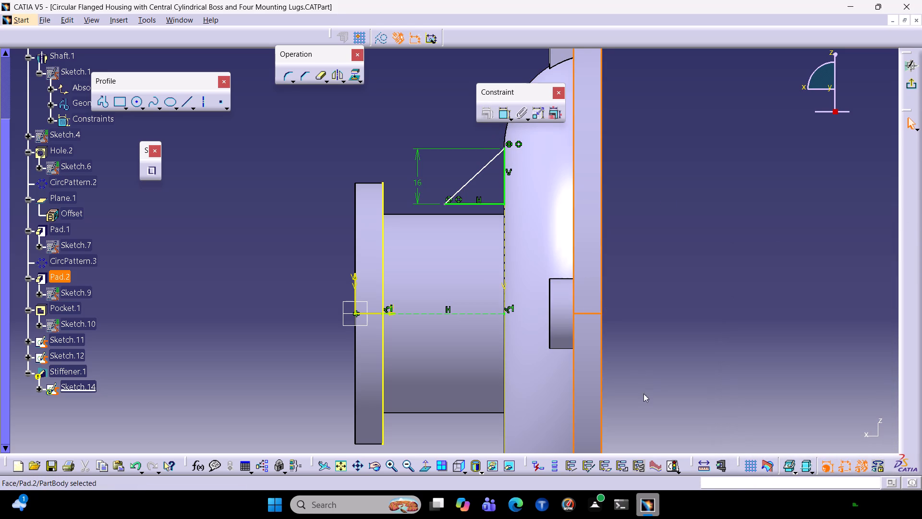
Examine the stiffener sketch against the hub and domed body from several angles, finishing in the standard right view.
middle_click_drag(639, 361, 643, 270)
left_click_drag(415, 222, 415, 228)
middle_click_drag(674, 233, 564, 267)
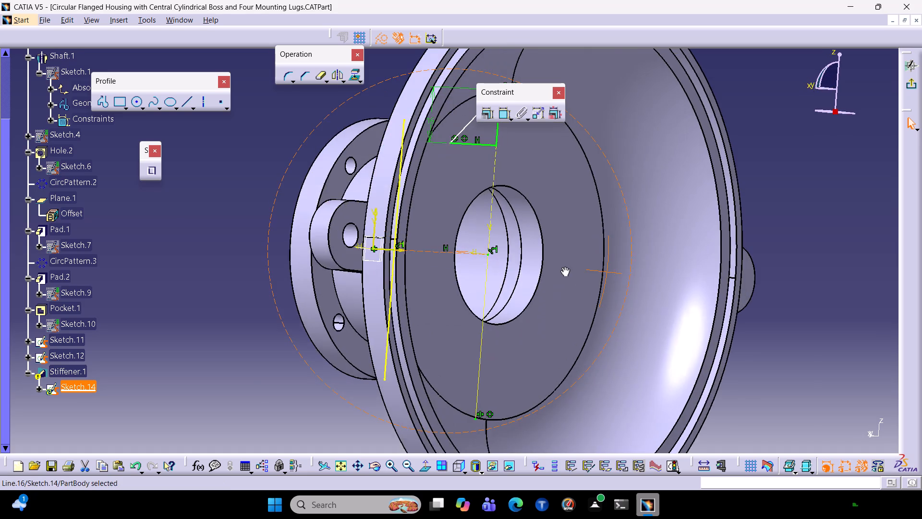
middle_click_drag(564, 267, 832, 219)
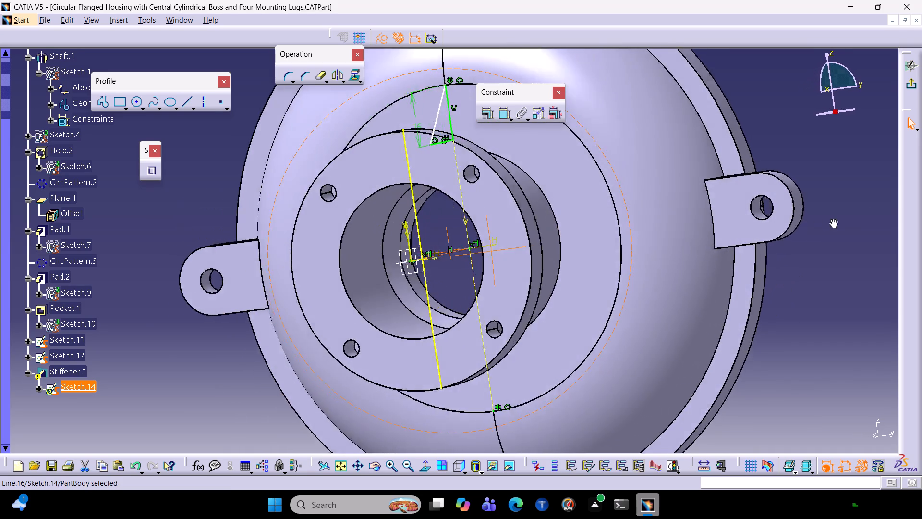
middle_click_drag(832, 219, 671, 305)
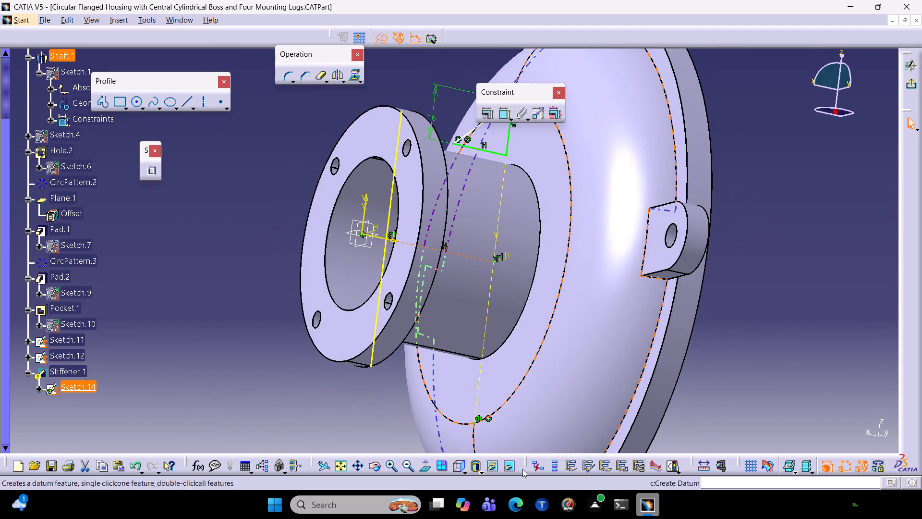
left_click(460, 465)
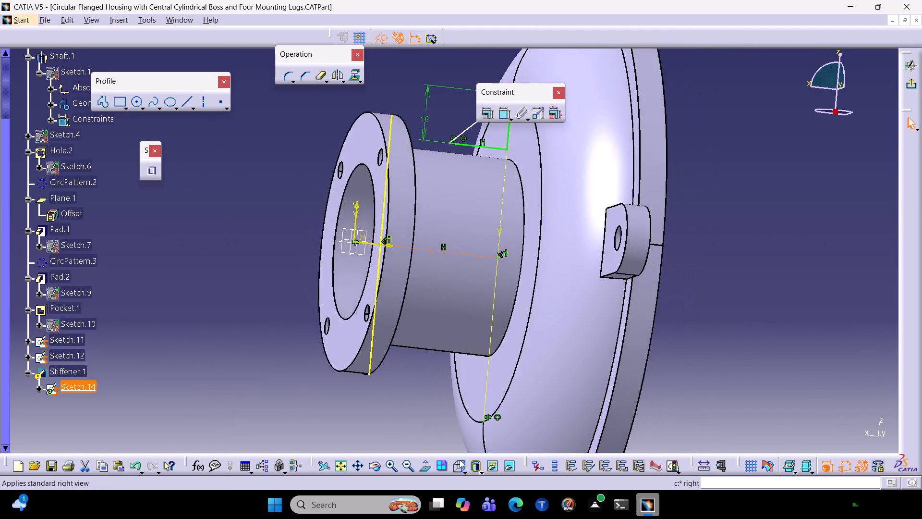
left_click(498, 294)
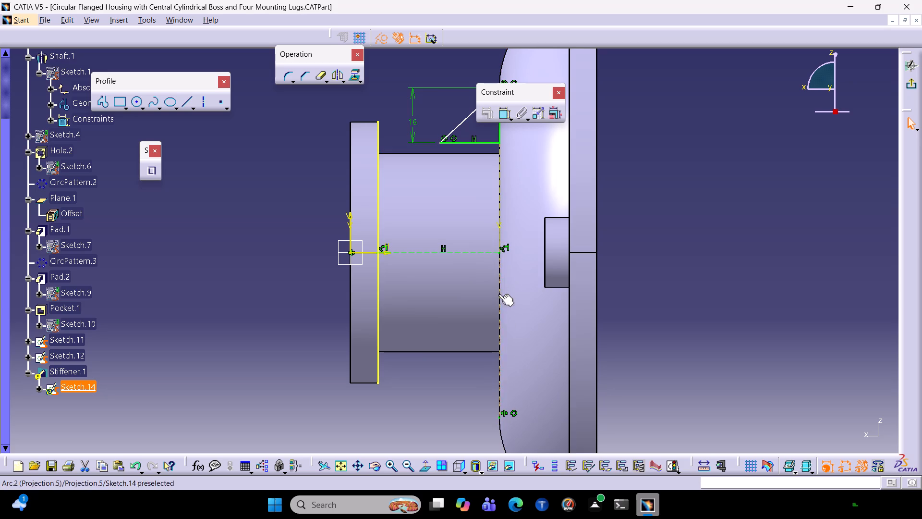
Delete the projected domed-body edge segments from the stiffener sketch.
left_click(501, 205)
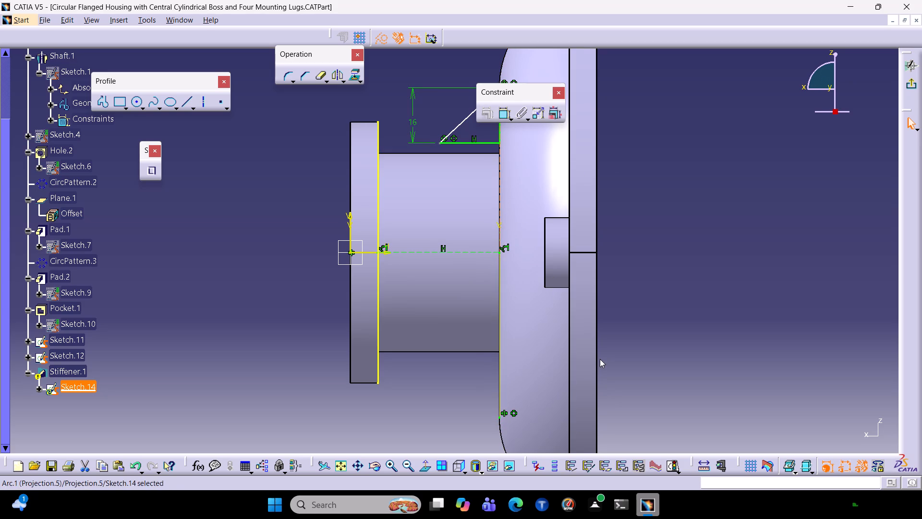
key("Delete")
left_click(501, 196)
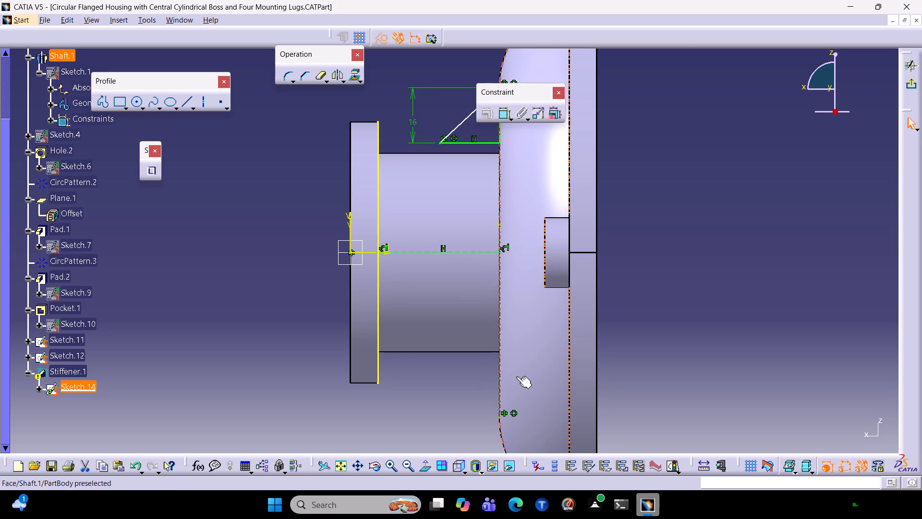
key("Delete")
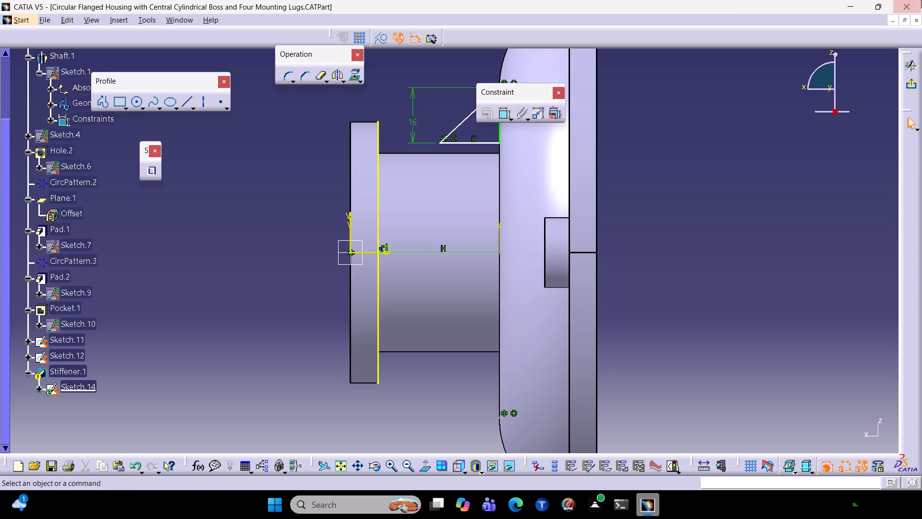
Dimension the triangle's upper corner from the hub axis line and set the distance to 87/2 (43.5 mm).
left_click(502, 115)
middle_click_drag(679, 212, 668, 286)
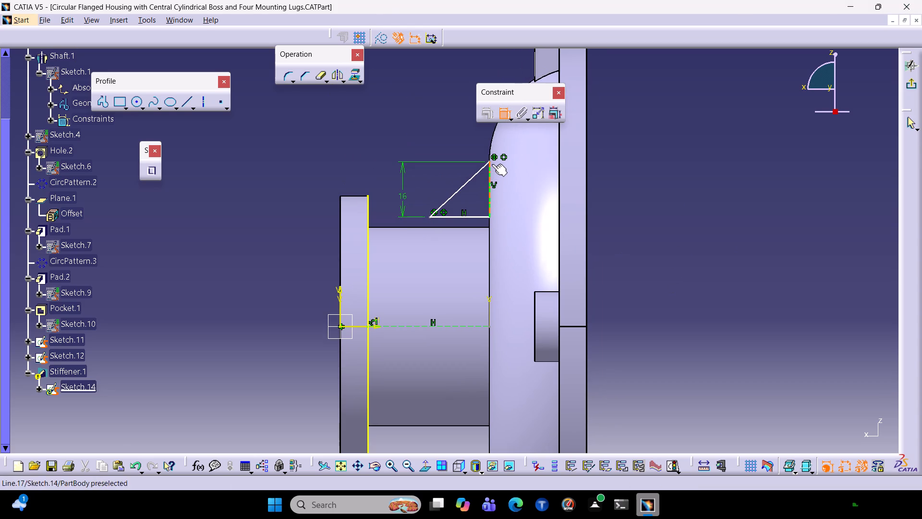
left_click(488, 162)
left_click(479, 325)
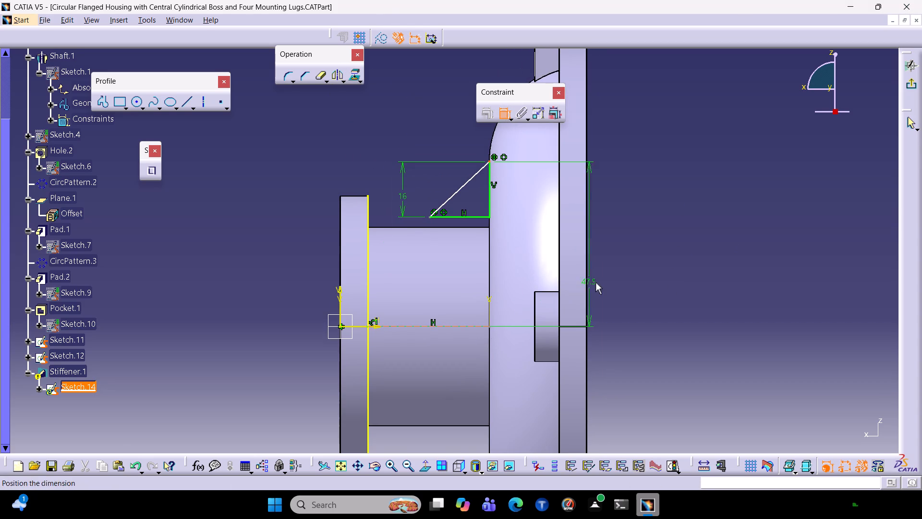
left_click(643, 250)
double_click(643, 250)
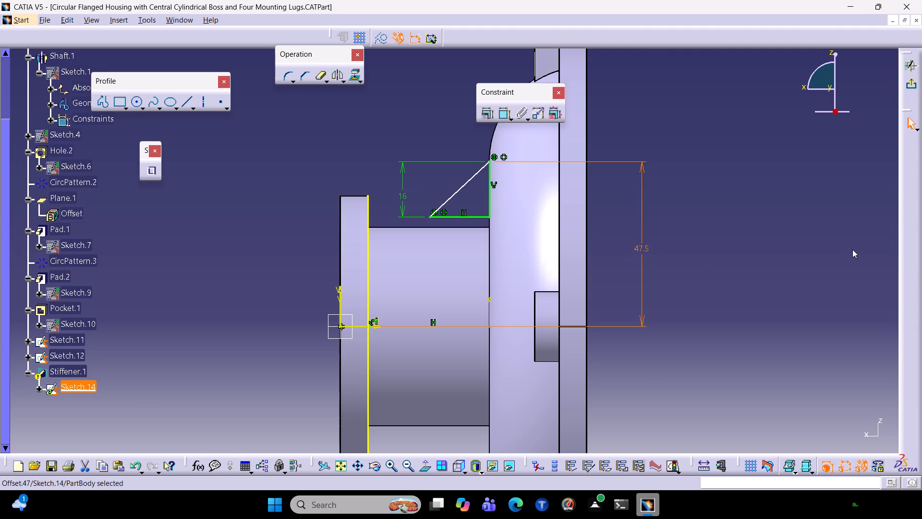
left_click(649, 252)
double_click(645, 249)
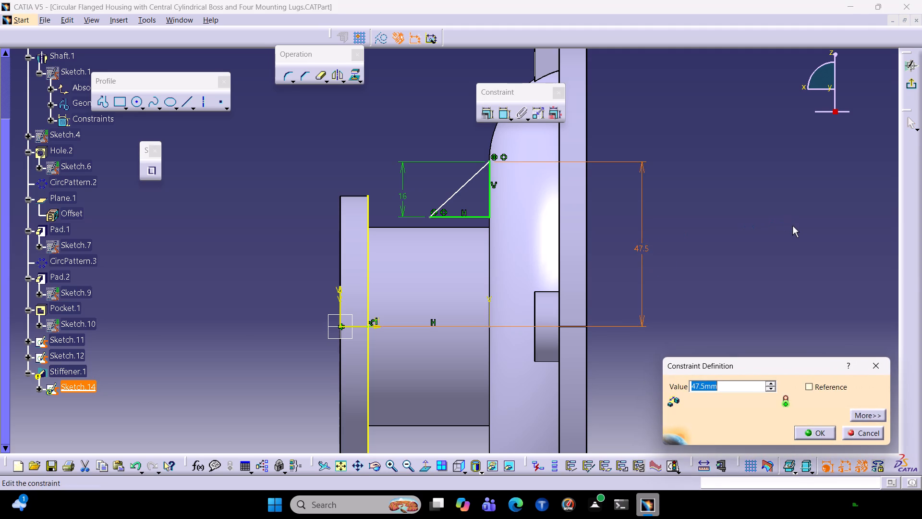
type("87/2")
key("Return")
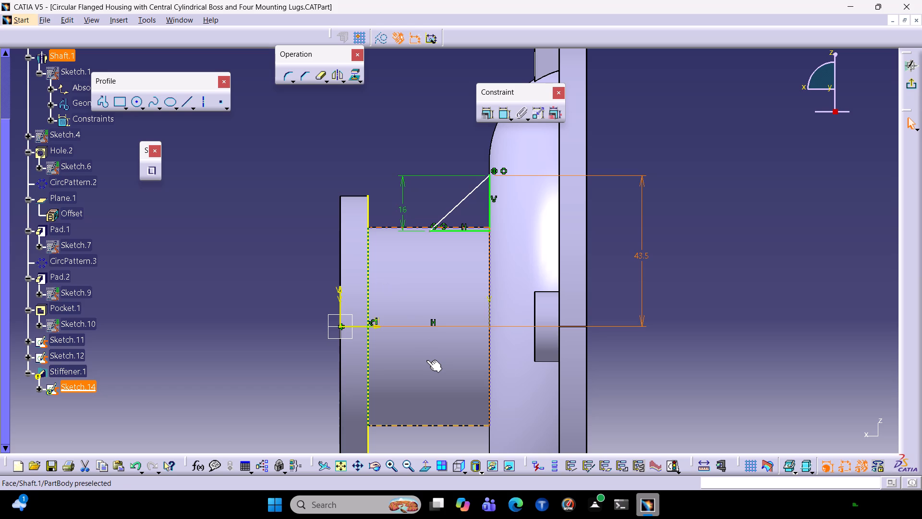
left_click_drag(921, 401, 921, 422)
left_click(843, 346)
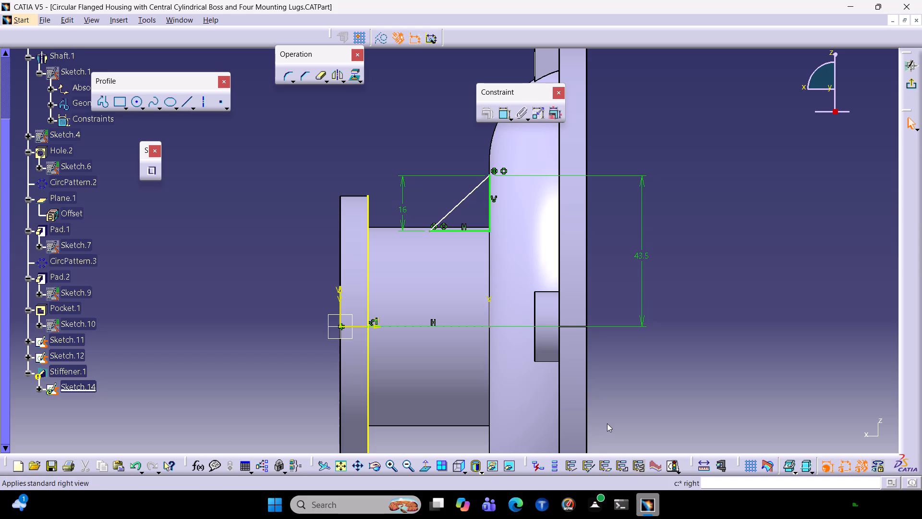
Delete the triangle's horizontal base line from the stiffener sketch.
left_click(482, 233)
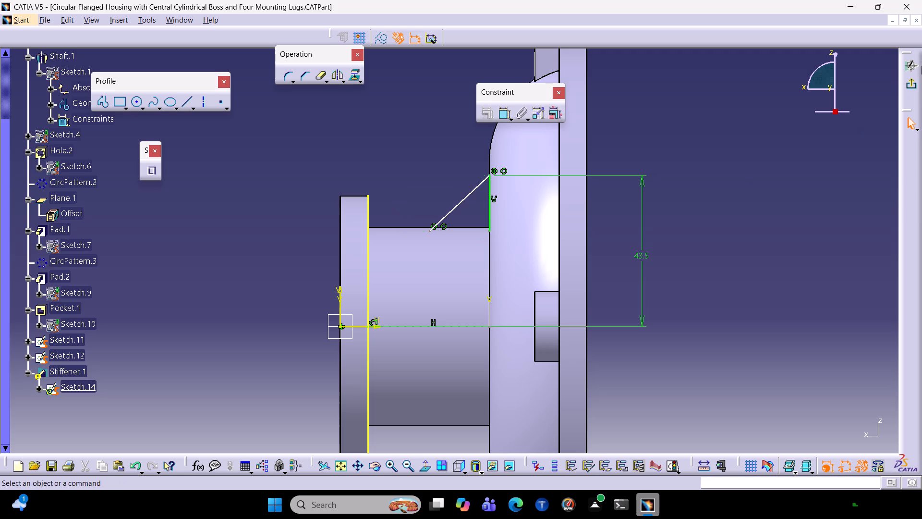
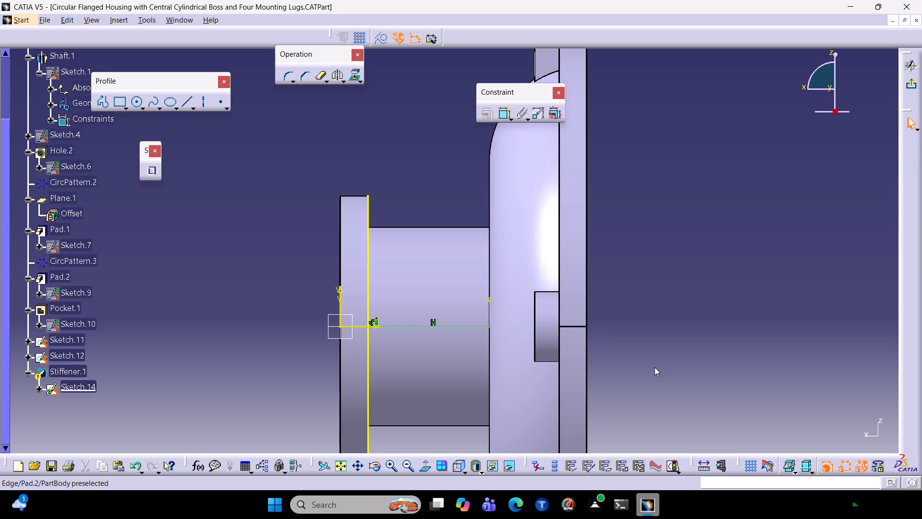
Draw a vertical construction line about 43.4 mm long from the end of the hub axis line up along the domed body's front face.
middle_click_drag(656, 367, 709, 380)
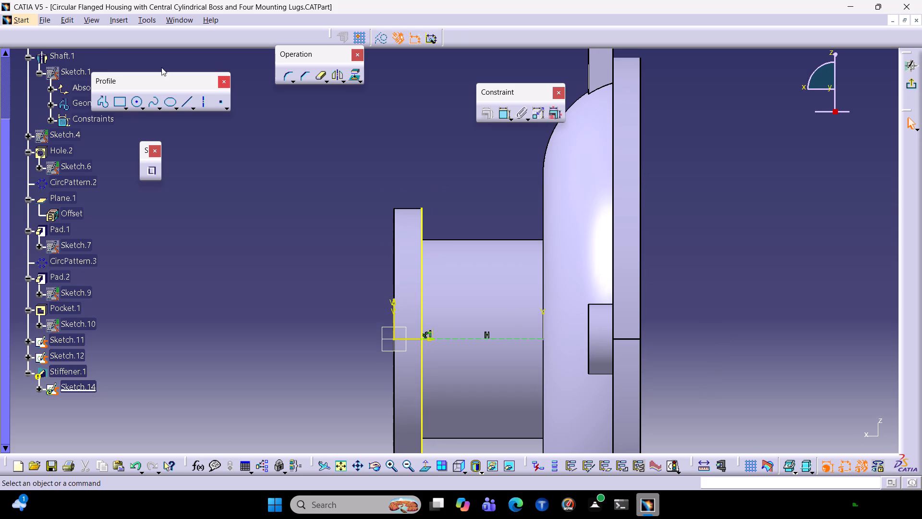
left_click(95, 101)
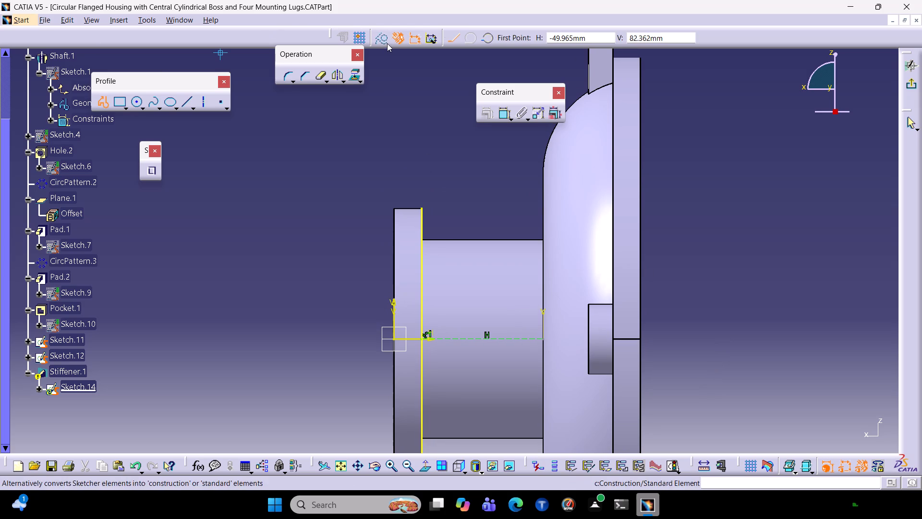
left_click(387, 43)
left_click(543, 339)
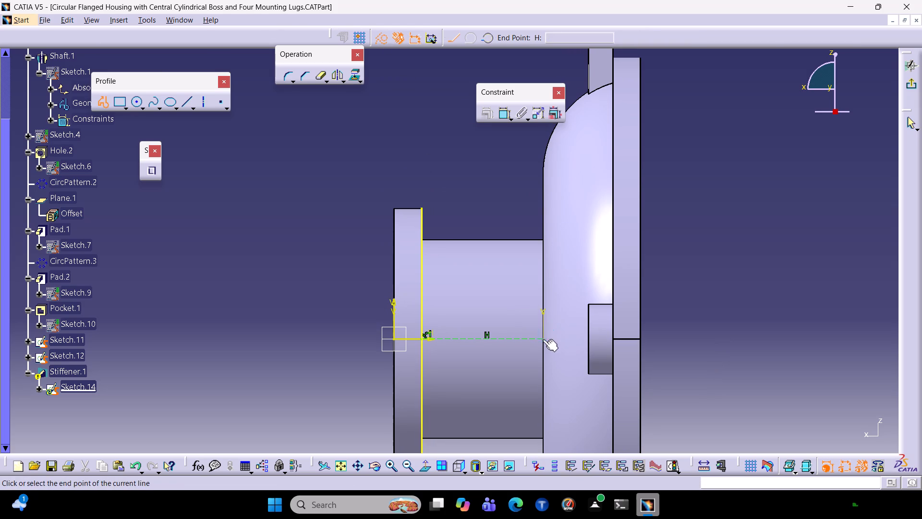
left_click(543, 187)
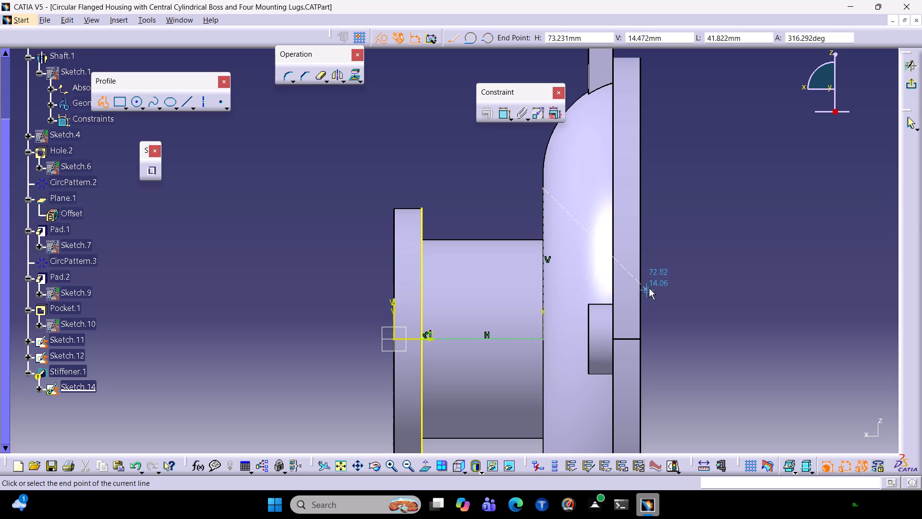
key("Escape")
key("Escape")
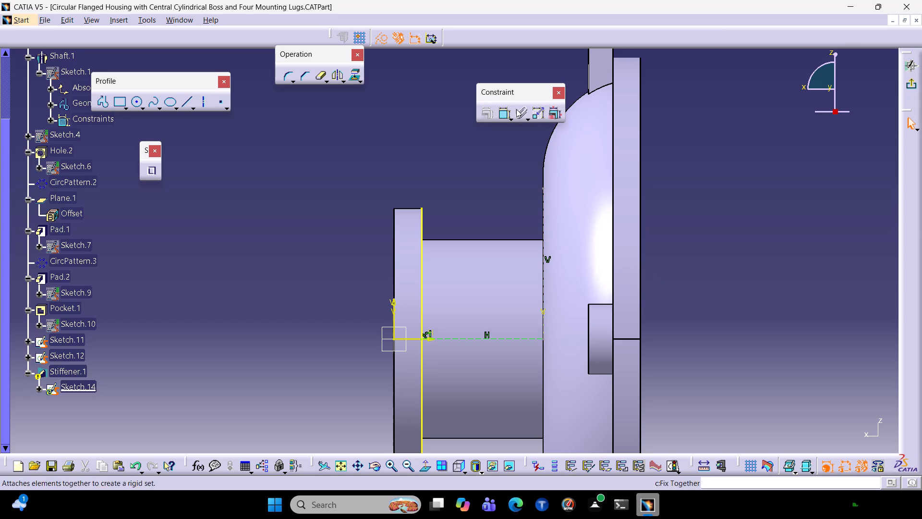
Dimension the vertical construction line's length and set it to 87/2 (43.5 mm).
left_click(505, 116)
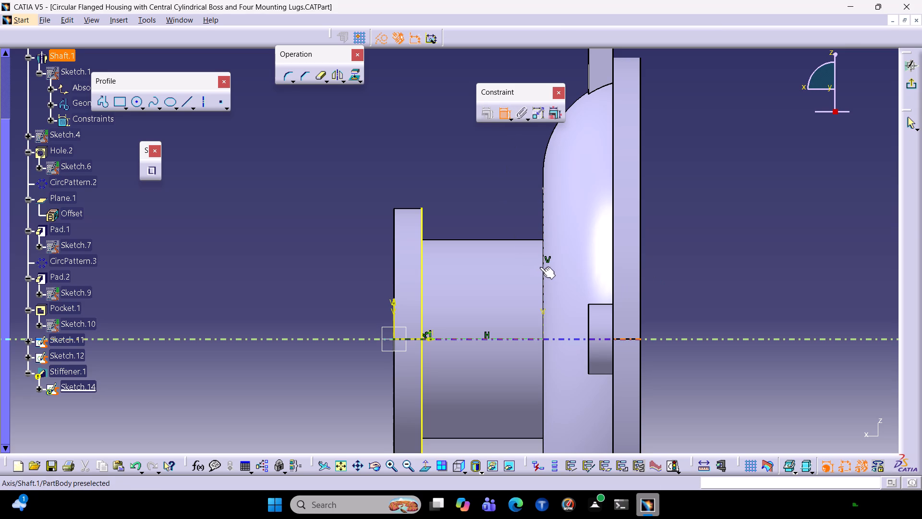
left_click(543, 266)
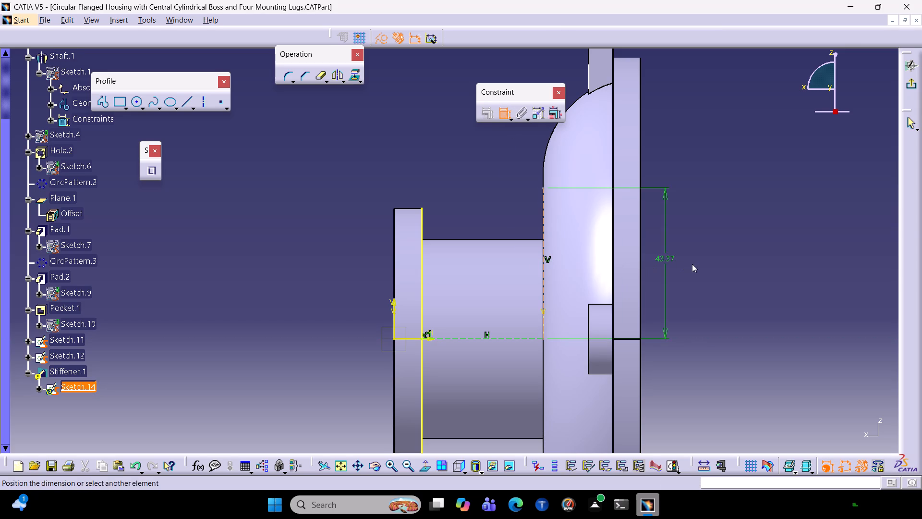
left_click(692, 263)
double_click(692, 260)
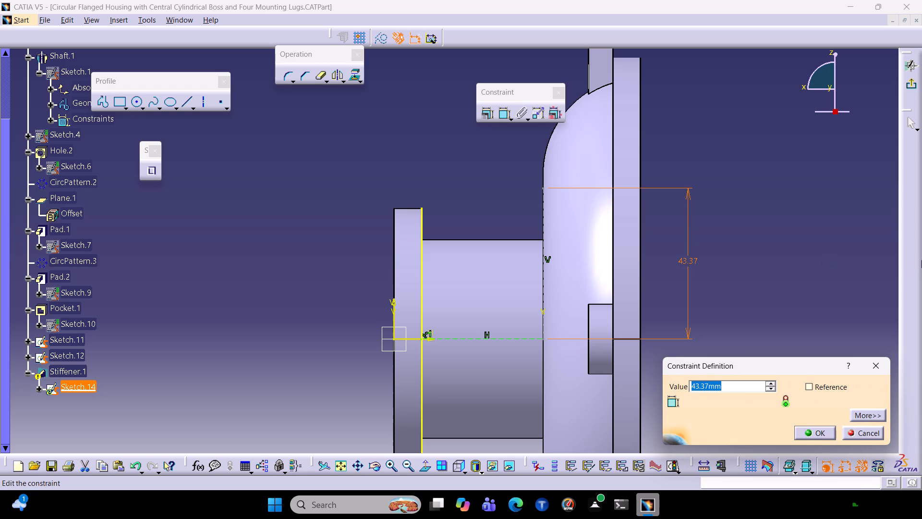
type("87/2")
key("Return")
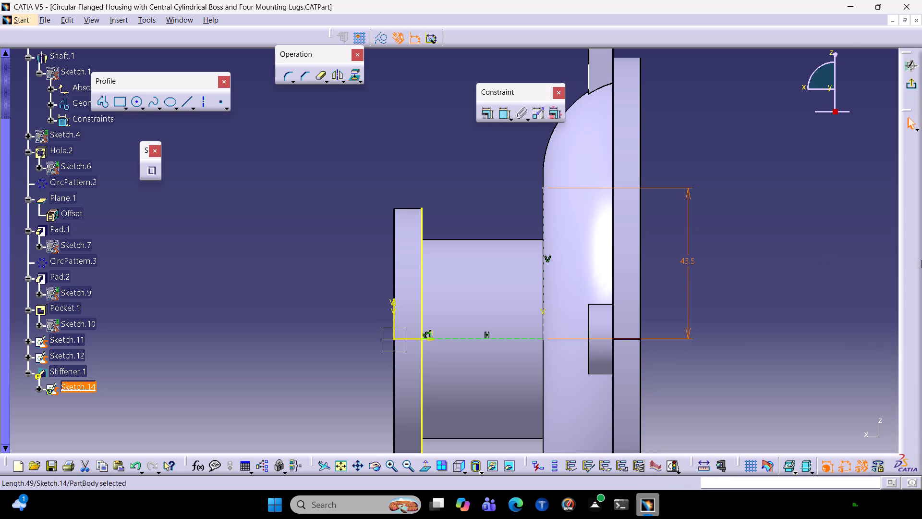
left_click(802, 221)
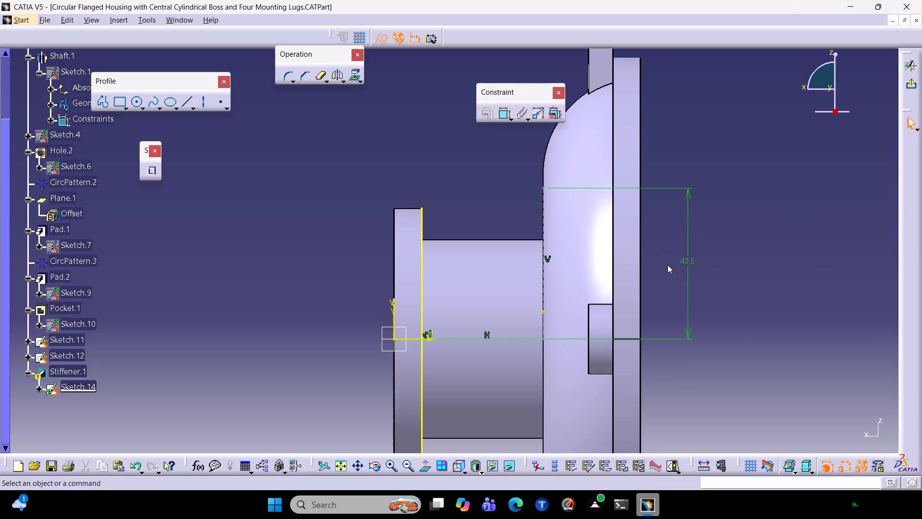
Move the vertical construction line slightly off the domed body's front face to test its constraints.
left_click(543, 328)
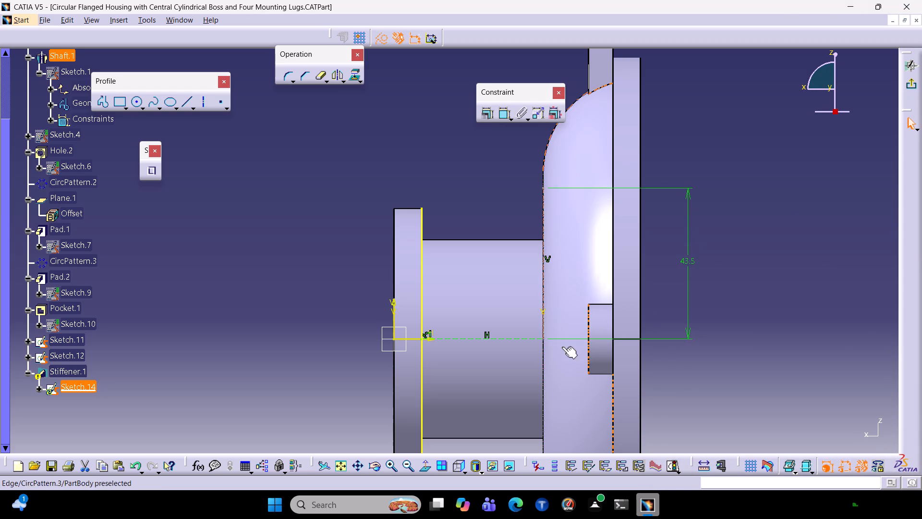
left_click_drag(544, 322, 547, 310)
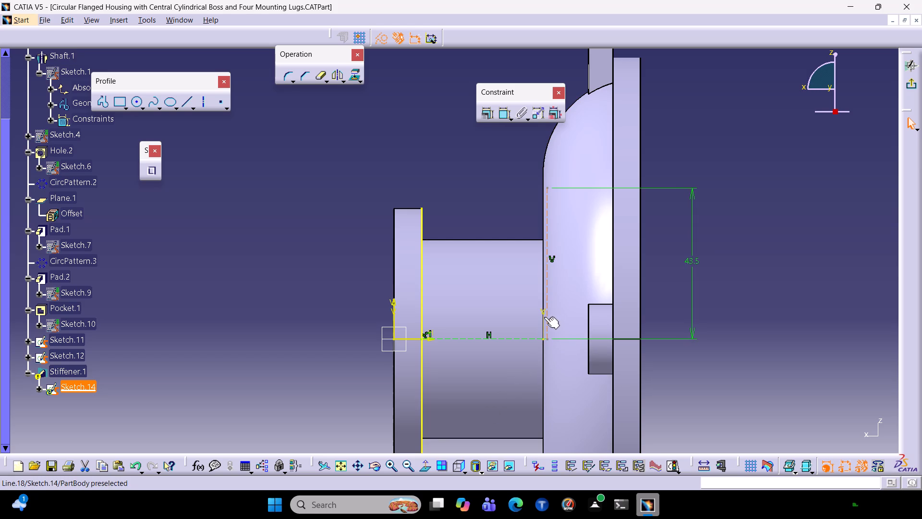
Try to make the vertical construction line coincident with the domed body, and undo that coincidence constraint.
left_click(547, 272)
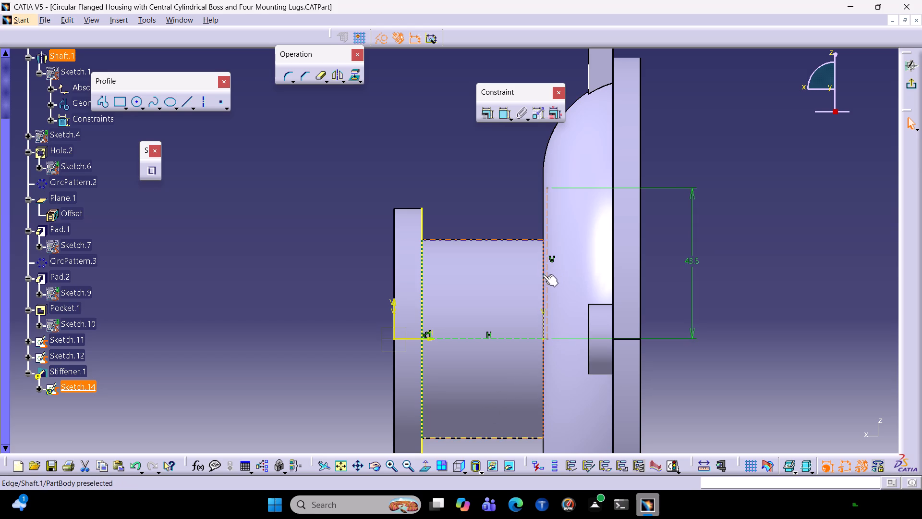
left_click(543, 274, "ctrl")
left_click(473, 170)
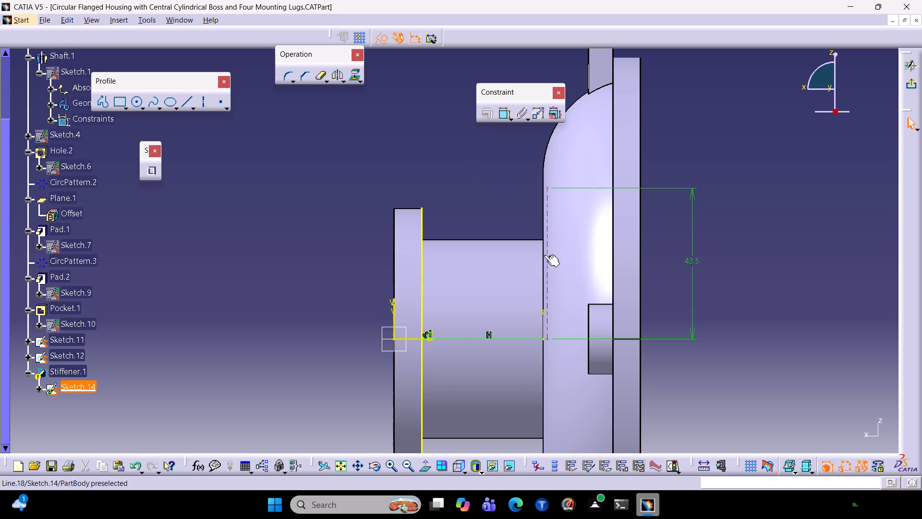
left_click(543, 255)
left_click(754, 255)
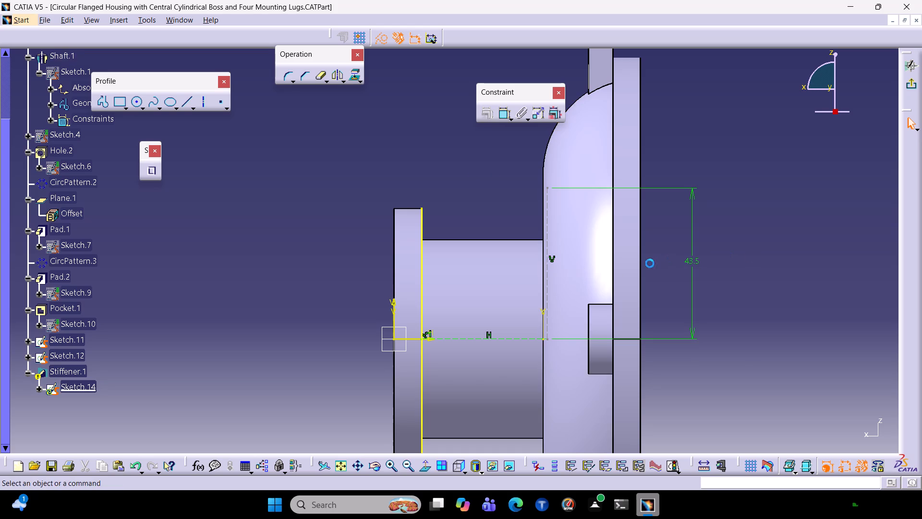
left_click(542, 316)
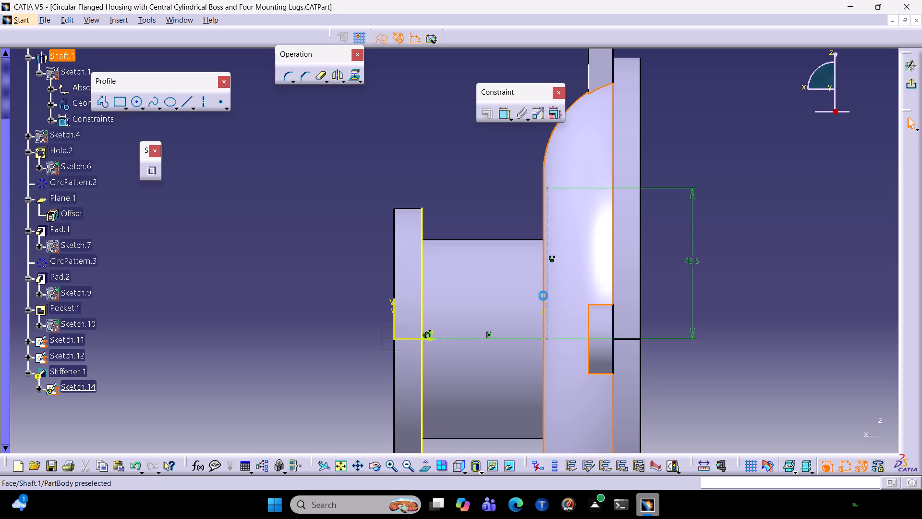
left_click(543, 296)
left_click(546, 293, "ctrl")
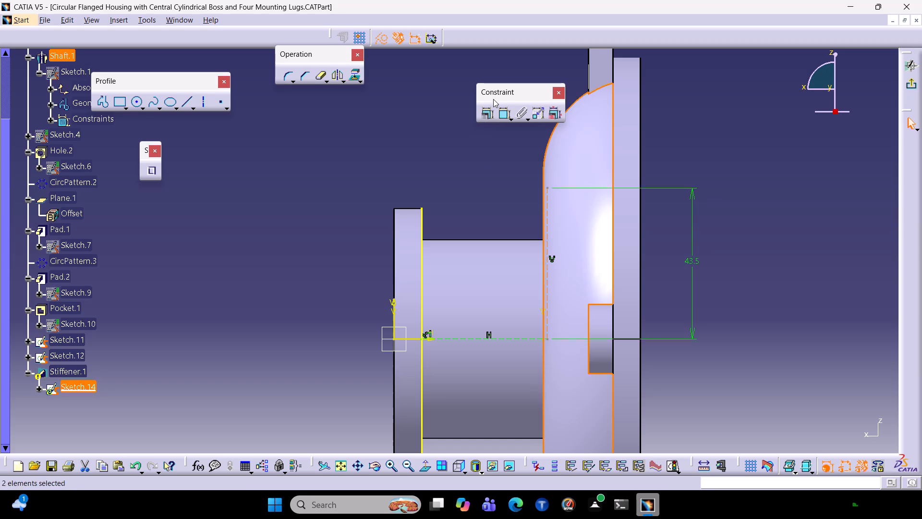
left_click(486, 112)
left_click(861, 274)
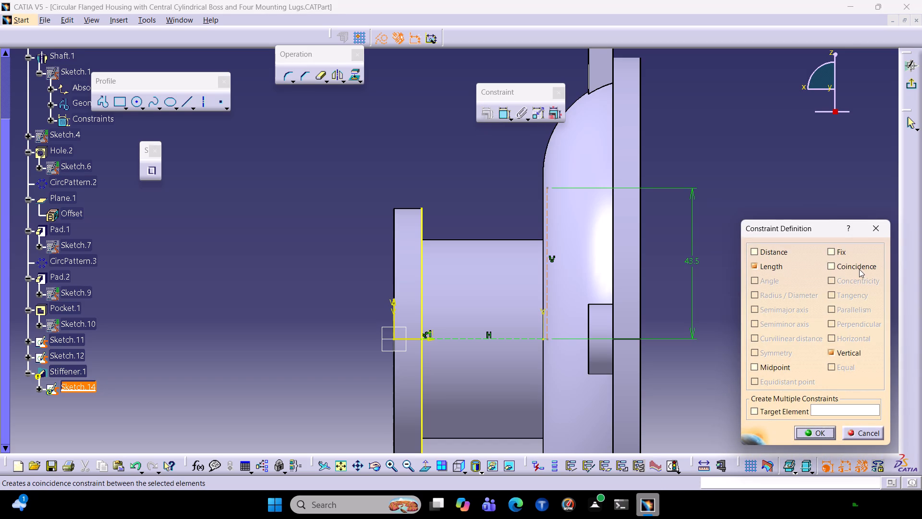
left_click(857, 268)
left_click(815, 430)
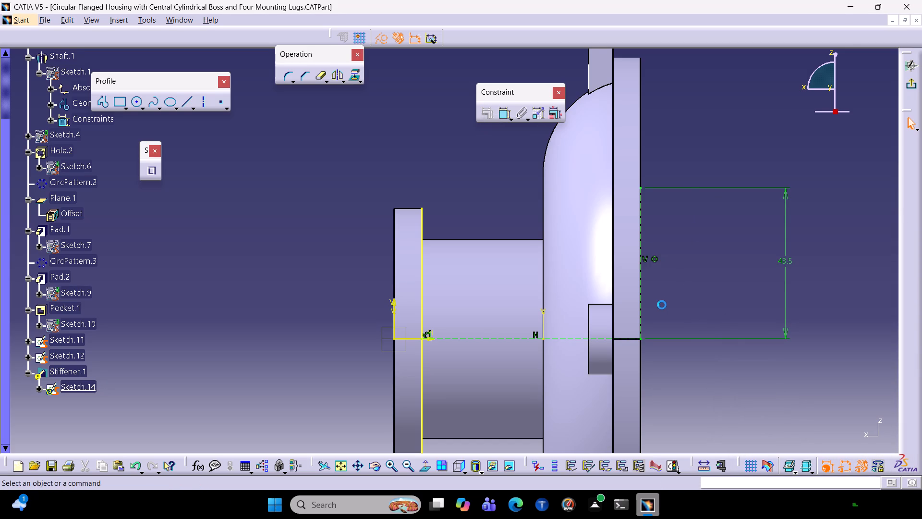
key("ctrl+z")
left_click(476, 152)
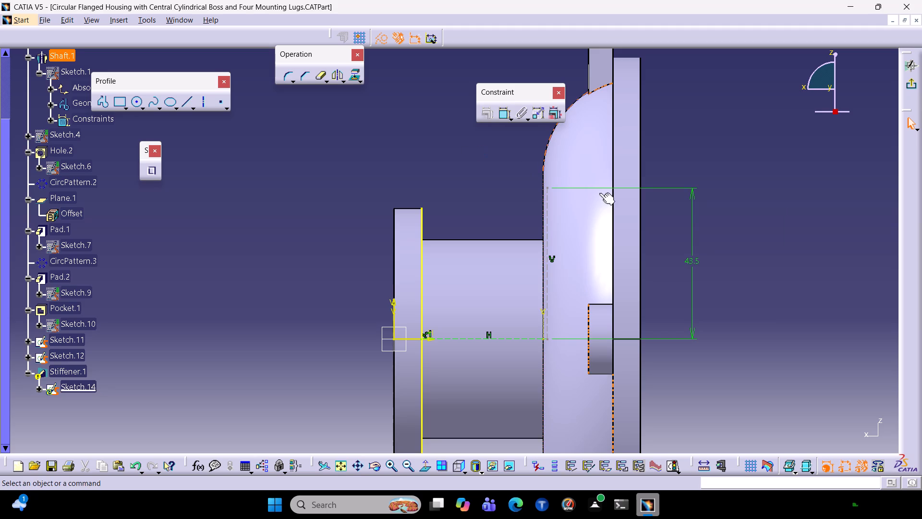
Constrain the vertical construction line coincident with the domed body's front edge.
left_click(547, 189)
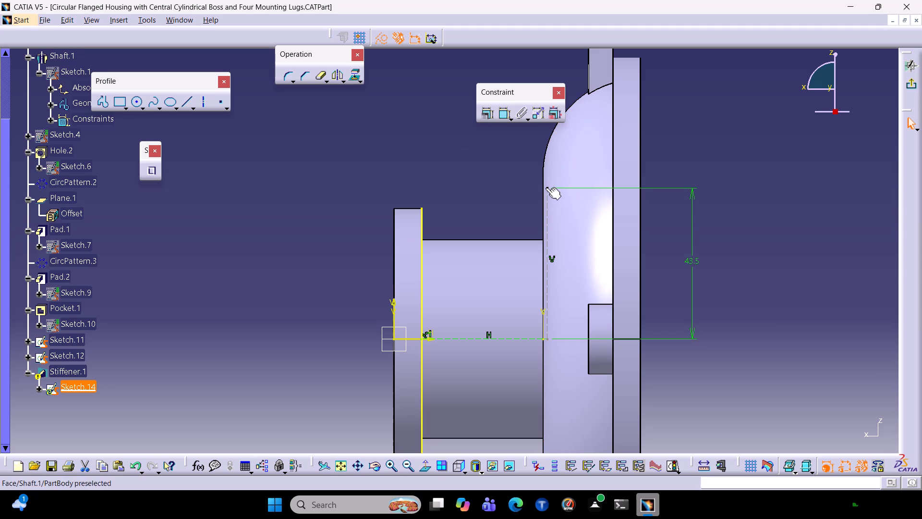
left_click(544, 187, "ctrl")
left_click(820, 173)
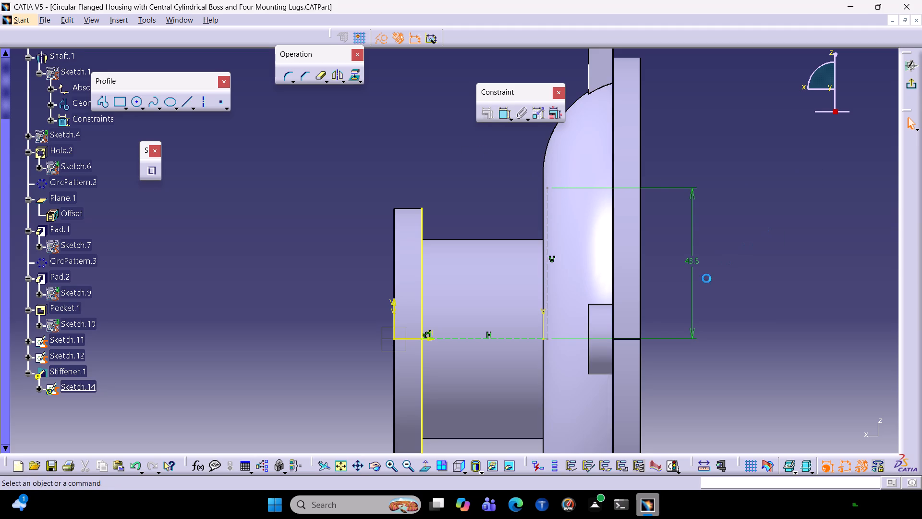
left_click(543, 367)
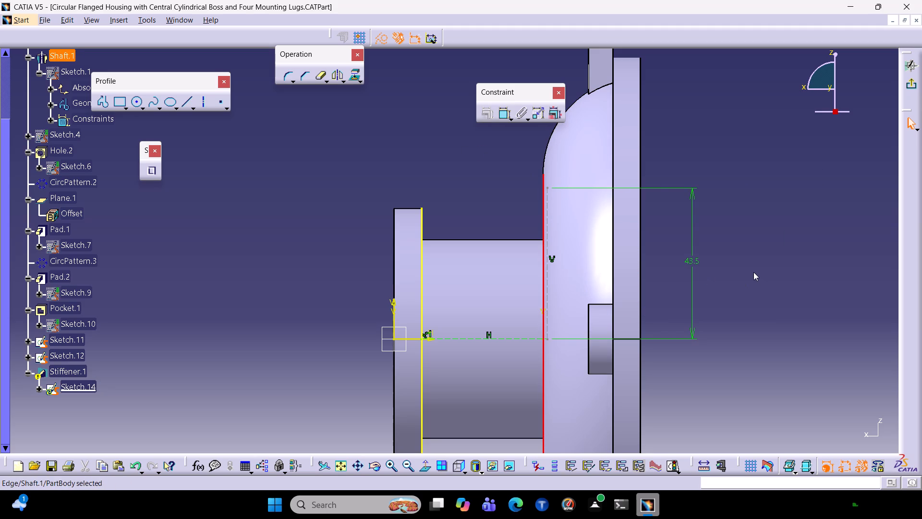
left_click(547, 243, "ctrl")
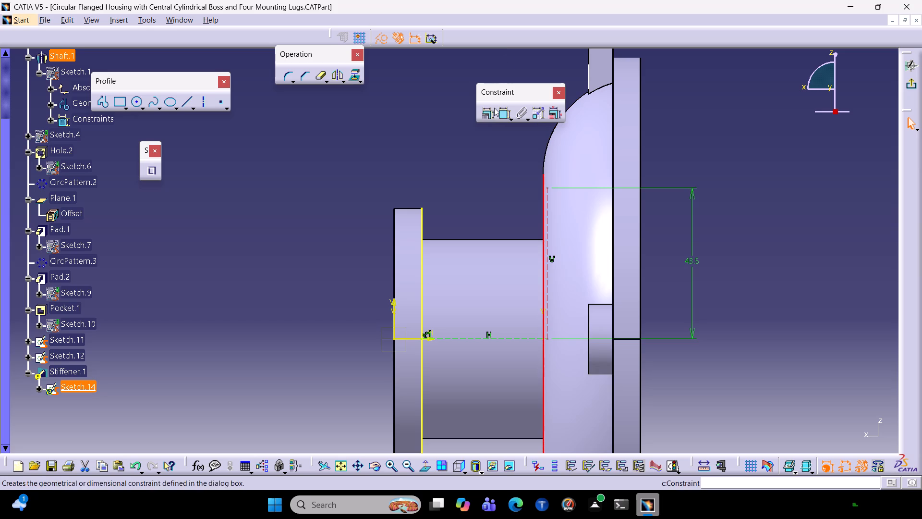
left_click(489, 113)
left_click(862, 269)
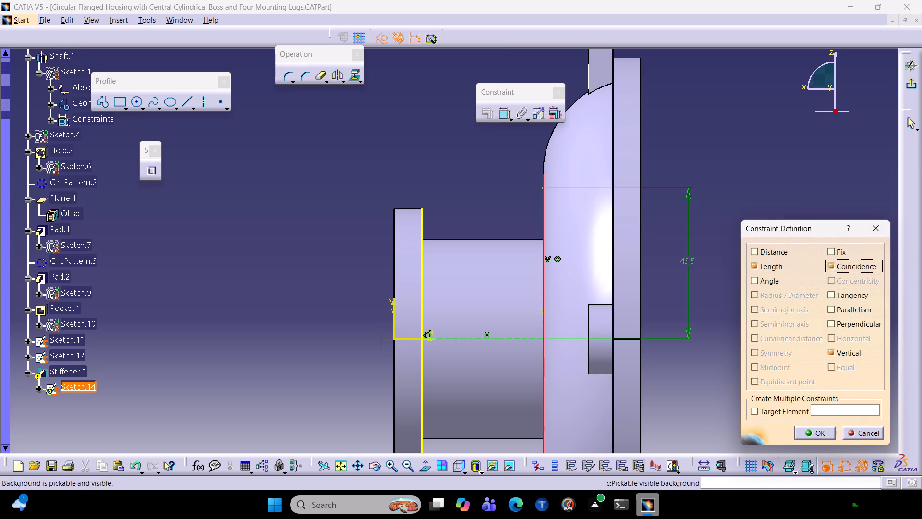
left_click(816, 429)
left_click(764, 251)
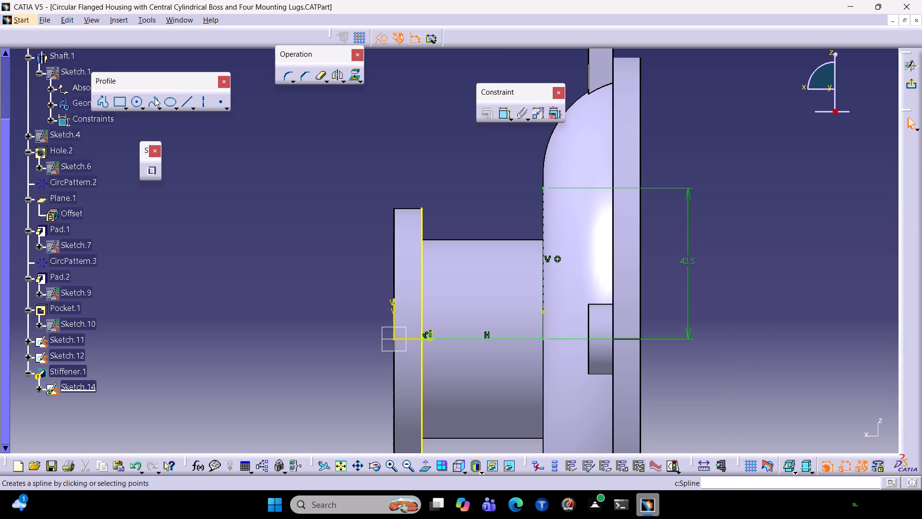
Draw a standard horizontal profile line 16 mm long from the vertical construction line along the hub's upper edge towards the end flange.
left_click(97, 97)
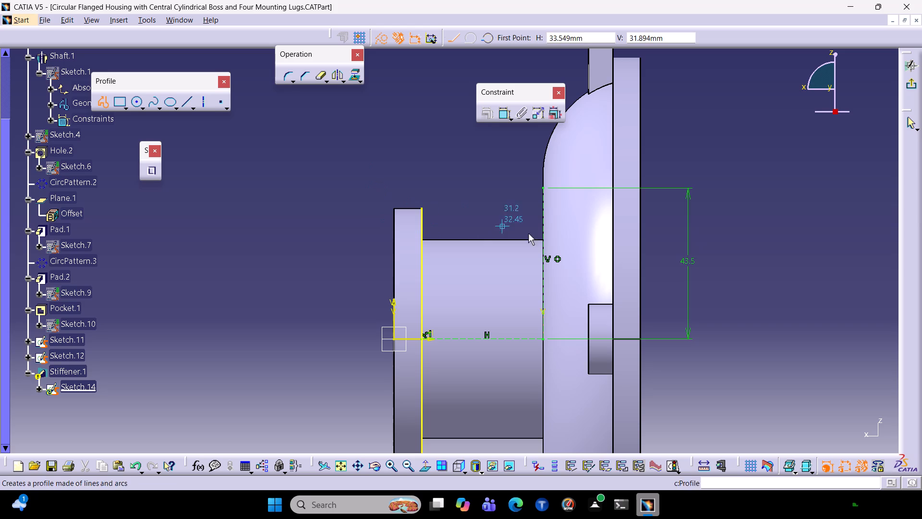
left_click(543, 240)
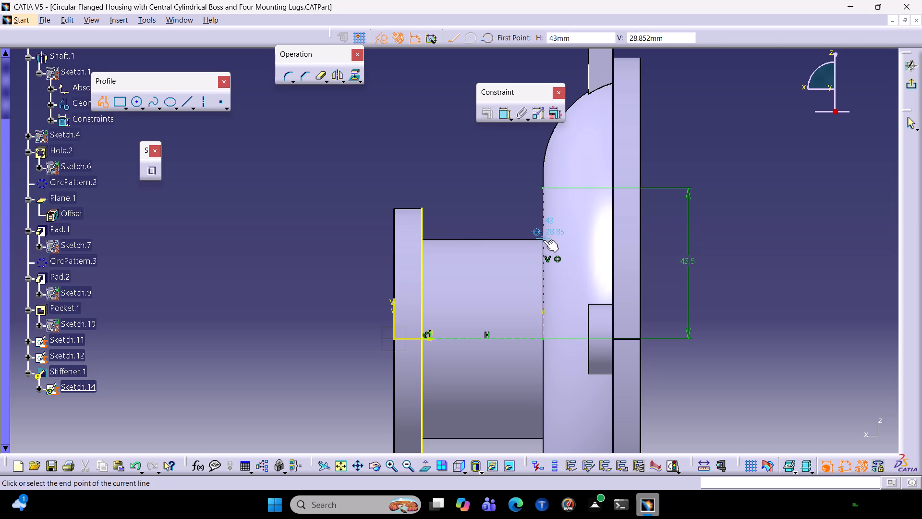
left_click(376, 37)
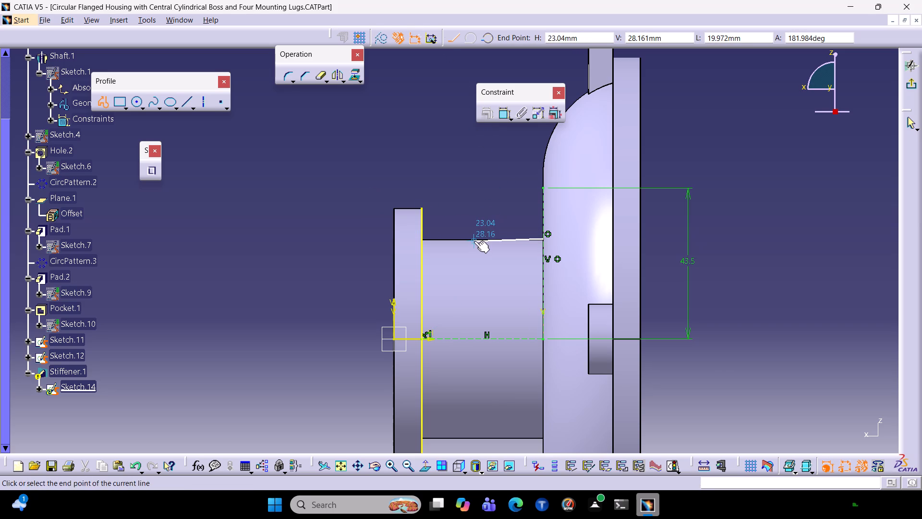
key("Tab")
key("Tab")
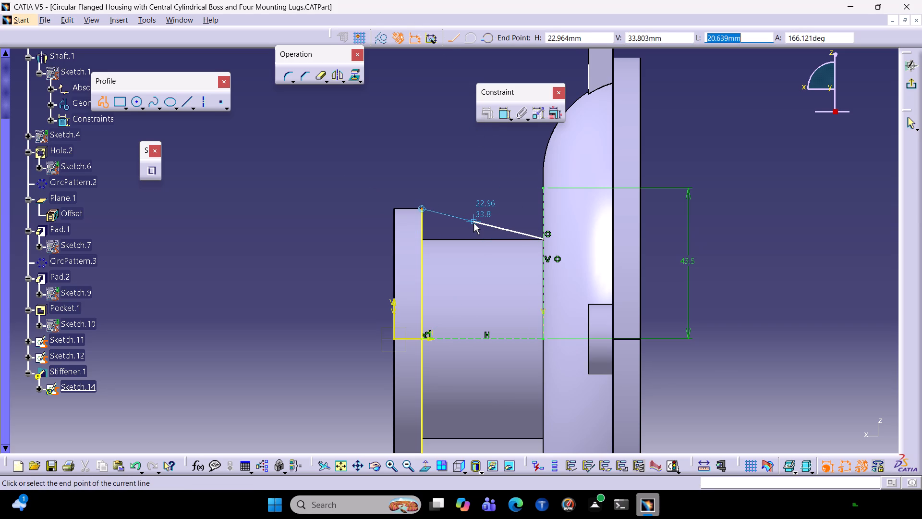
key("1")
key("6")
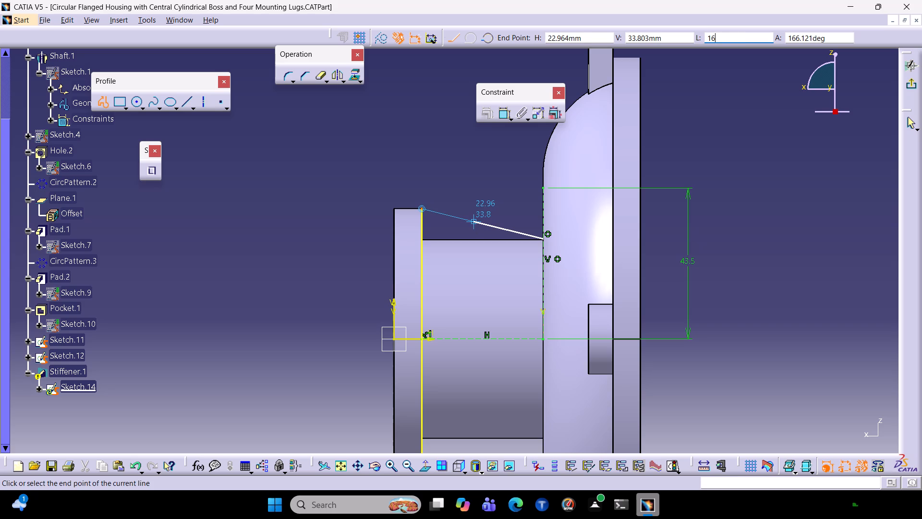
key("Return")
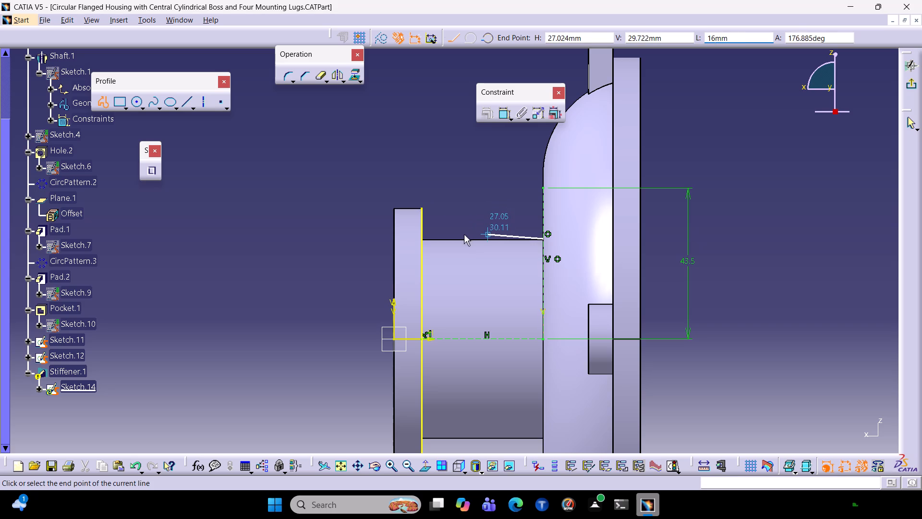
left_click(461, 241)
key("Escape")
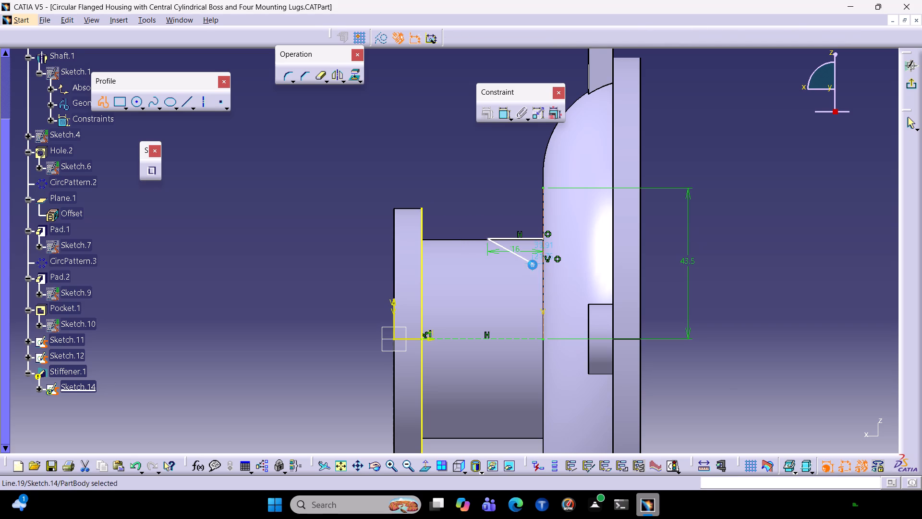
key("Escape")
Project the hub's cylindrical face onto the sketch plane as reference geometry for the stiffener profile.
left_click(527, 239)
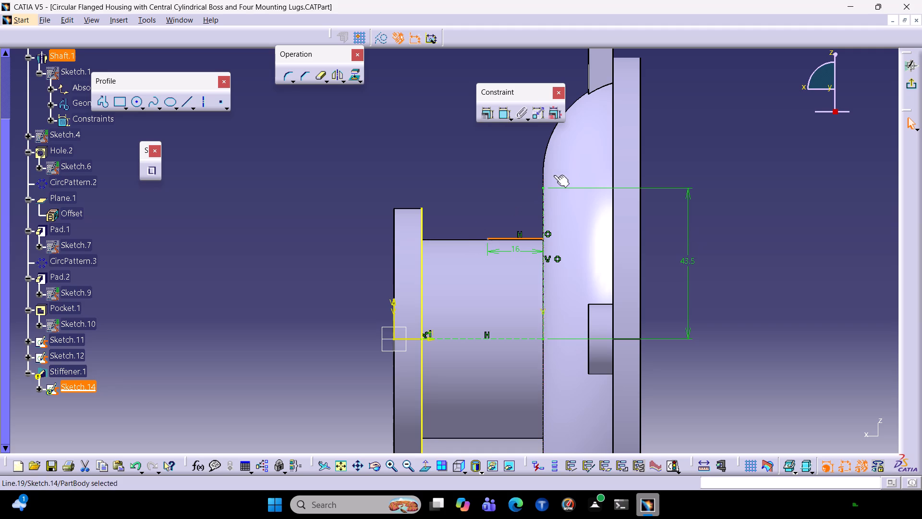
left_click(539, 240)
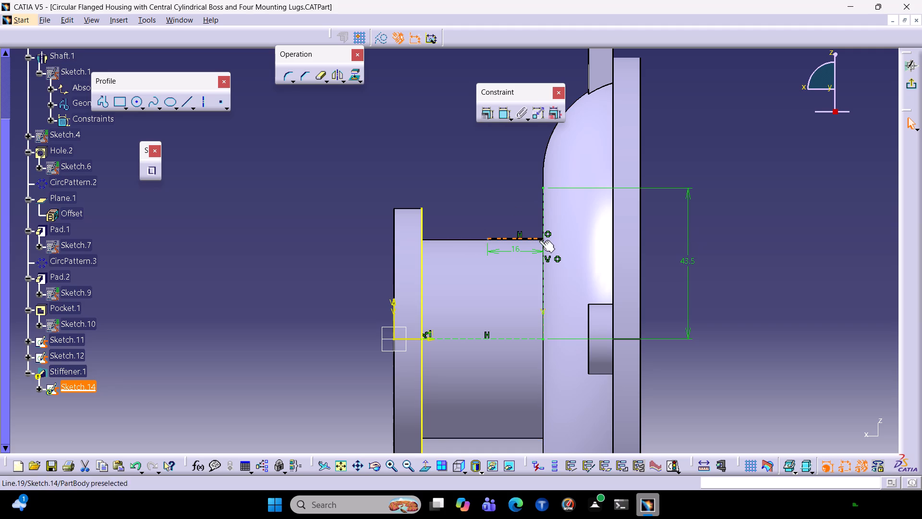
left_click(479, 238, "ctrl")
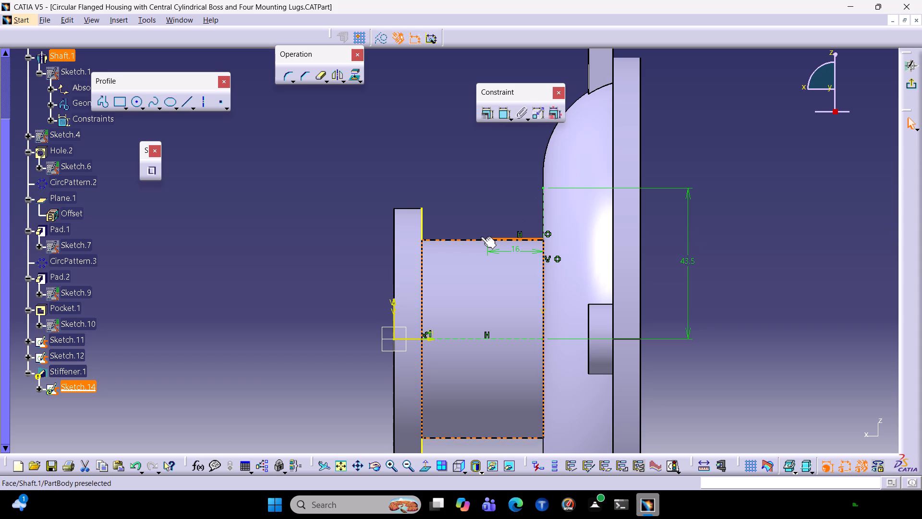
left_click(495, 170)
left_click(507, 238)
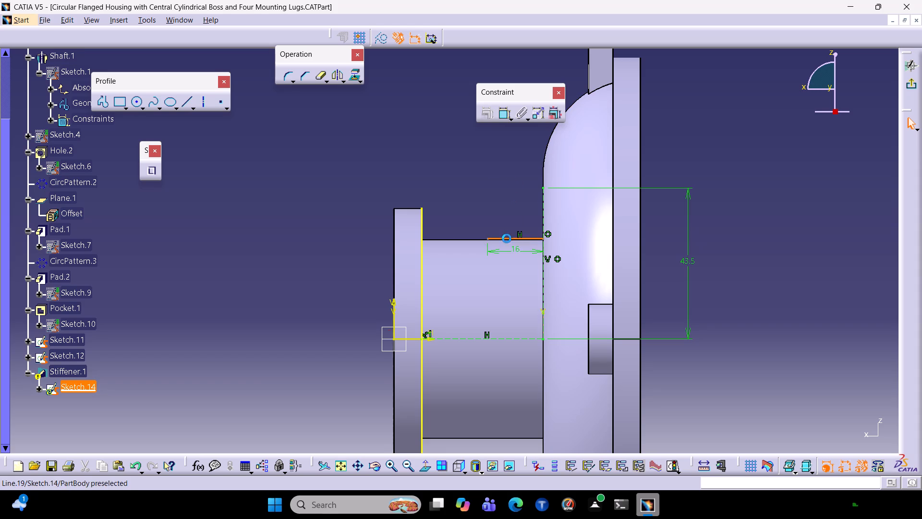
left_click(470, 243)
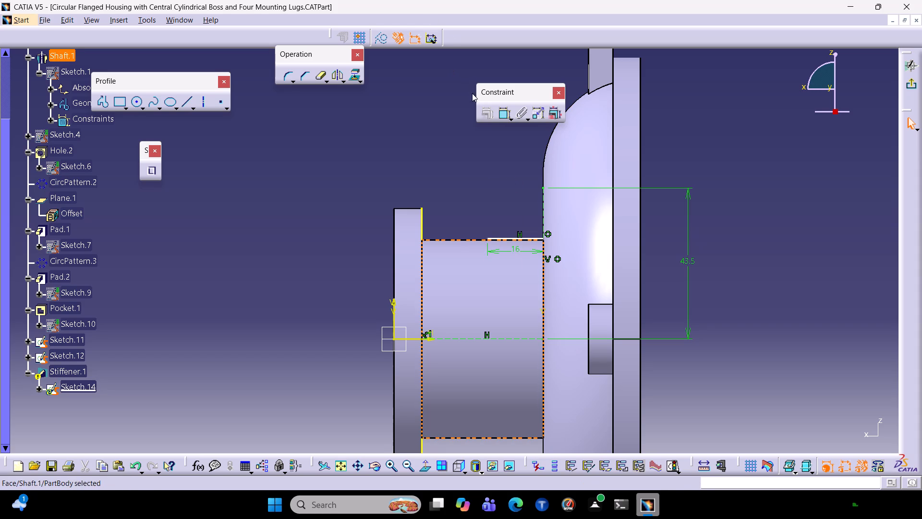
left_click(356, 79)
left_click(809, 432)
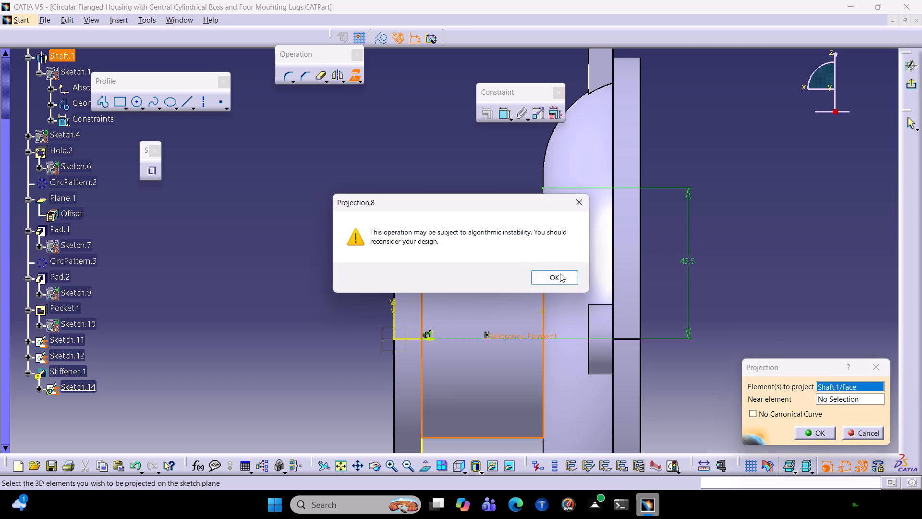
left_click(560, 273)
left_click(492, 199)
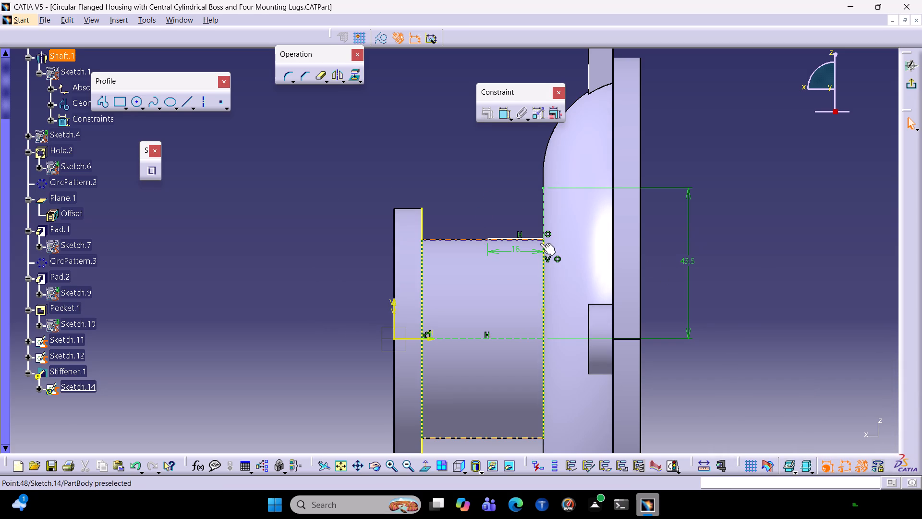
key("ctrl+z")
left_click(706, 262)
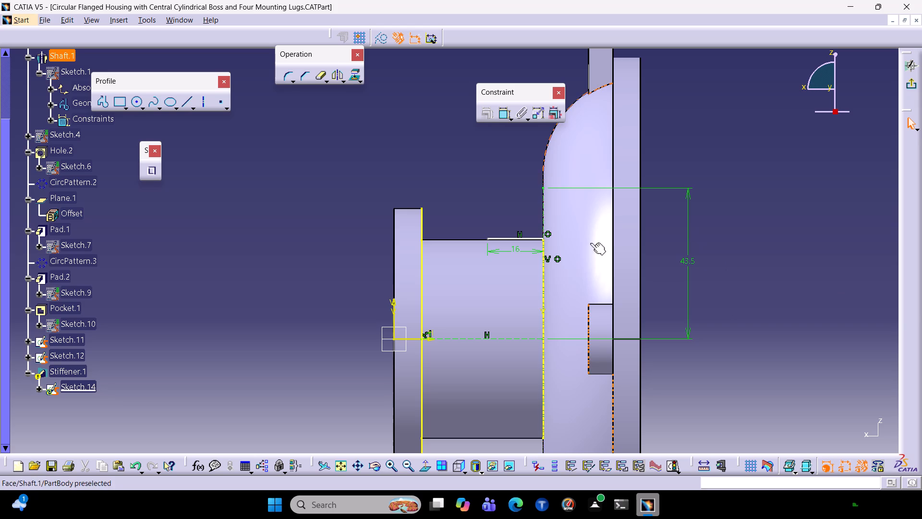
Constrain the horizontal profile line's end at the domed body coincident with the adjacent corner of the projected hub face.
left_click(542, 238)
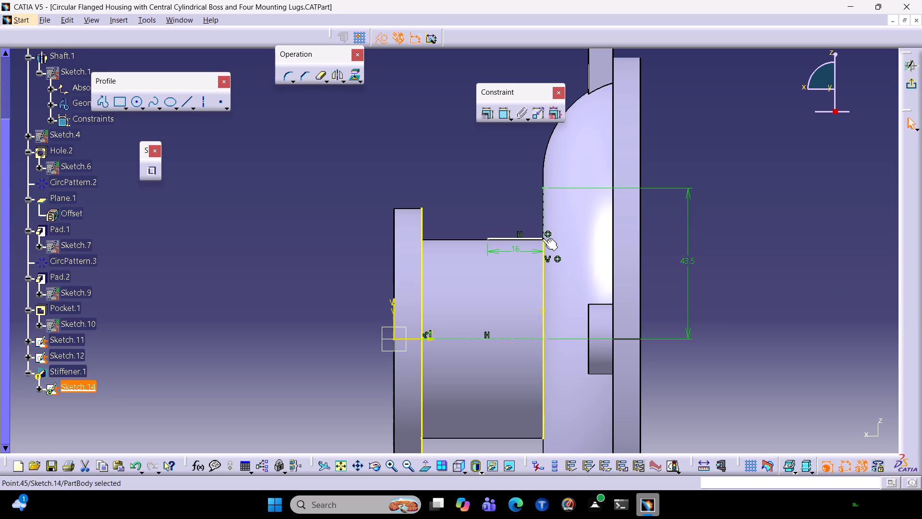
left_click(542, 242, "ctrl")
left_click(486, 114)
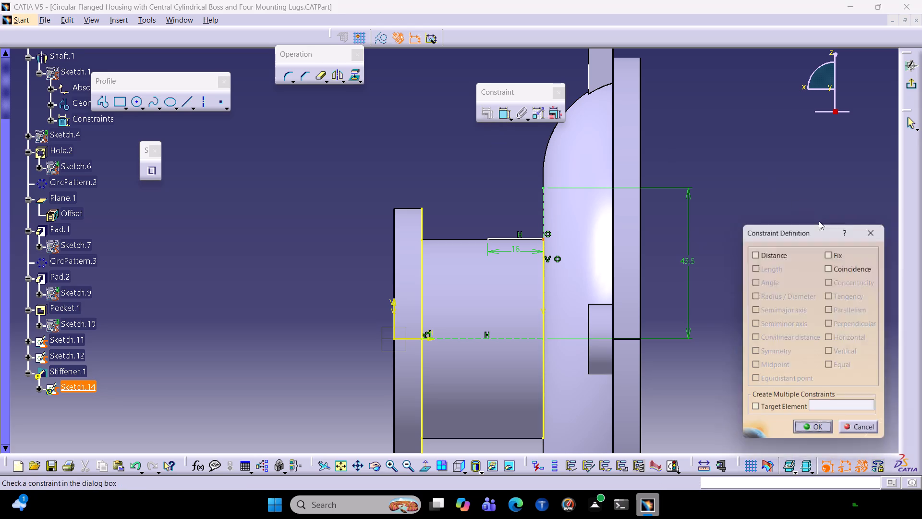
left_click(845, 272)
left_click(808, 428)
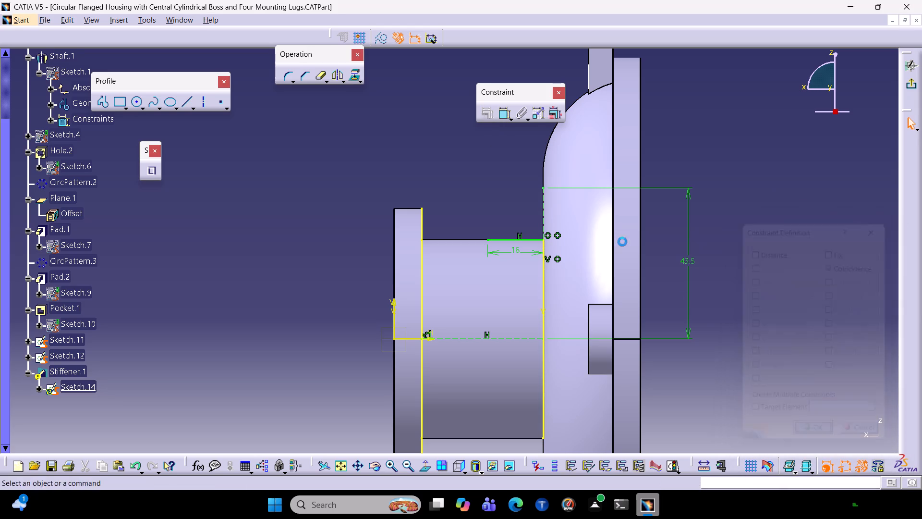
Draw a sloping profile line from the horizontal line's free end to the upper end of the vertical construction line.
left_click(99, 105)
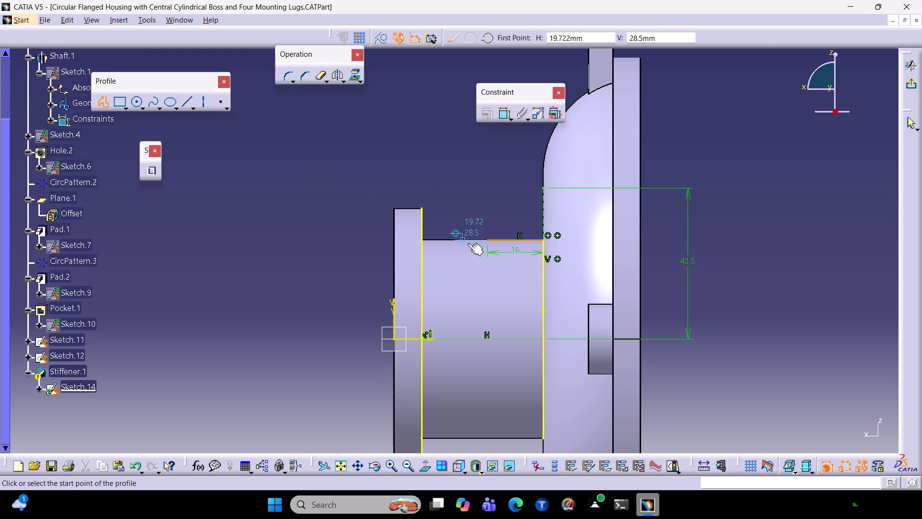
left_click(488, 239)
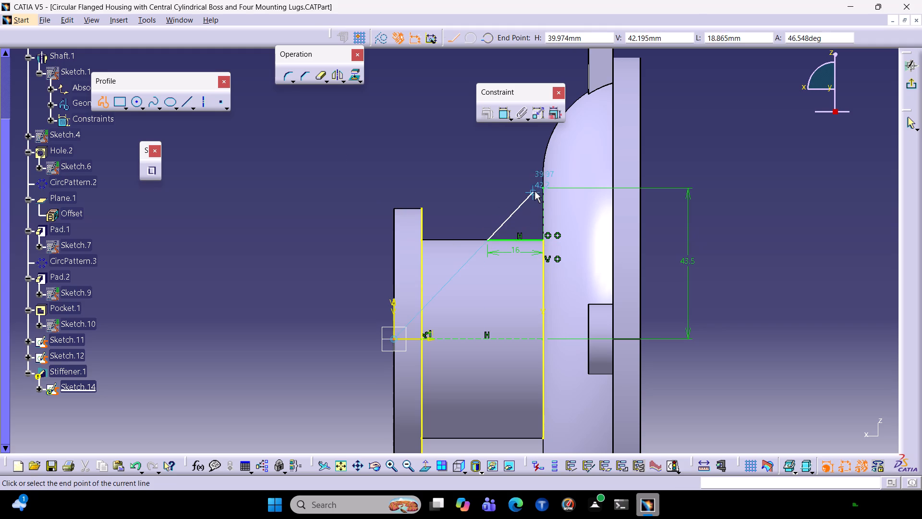
left_click(544, 187)
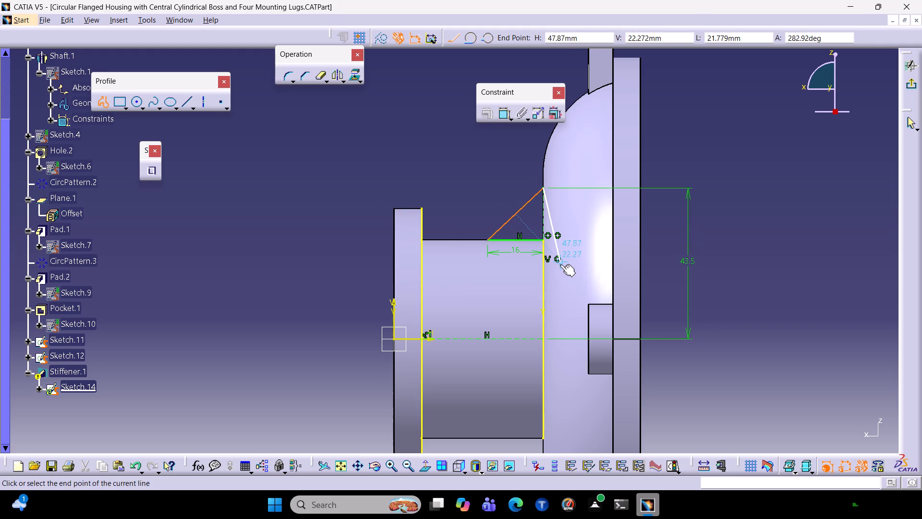
key("Escape")
key("Escape")
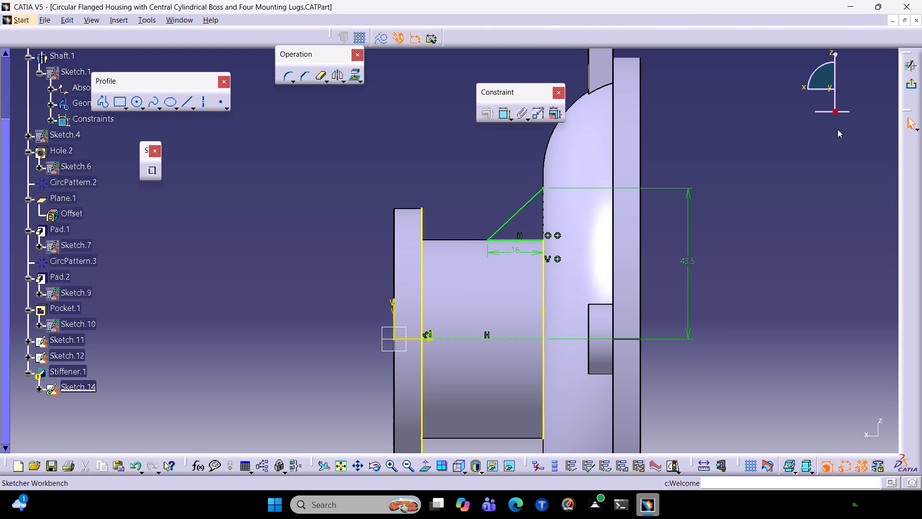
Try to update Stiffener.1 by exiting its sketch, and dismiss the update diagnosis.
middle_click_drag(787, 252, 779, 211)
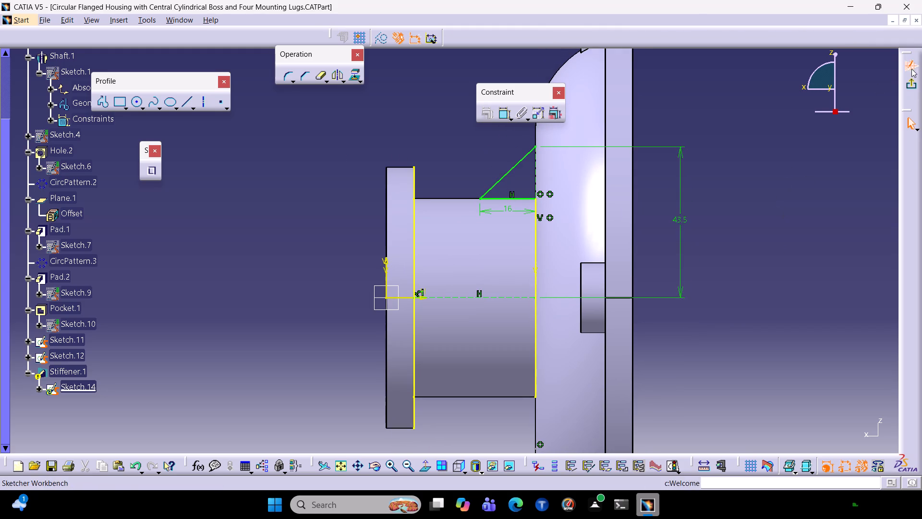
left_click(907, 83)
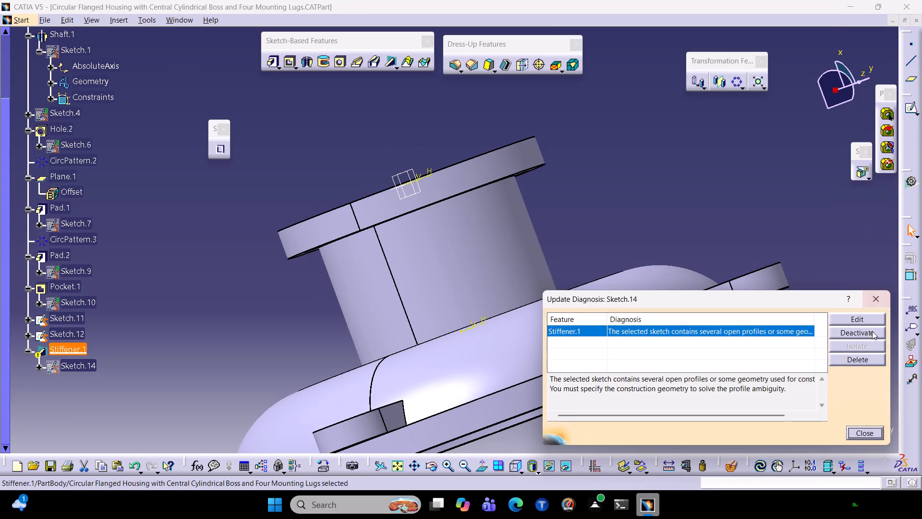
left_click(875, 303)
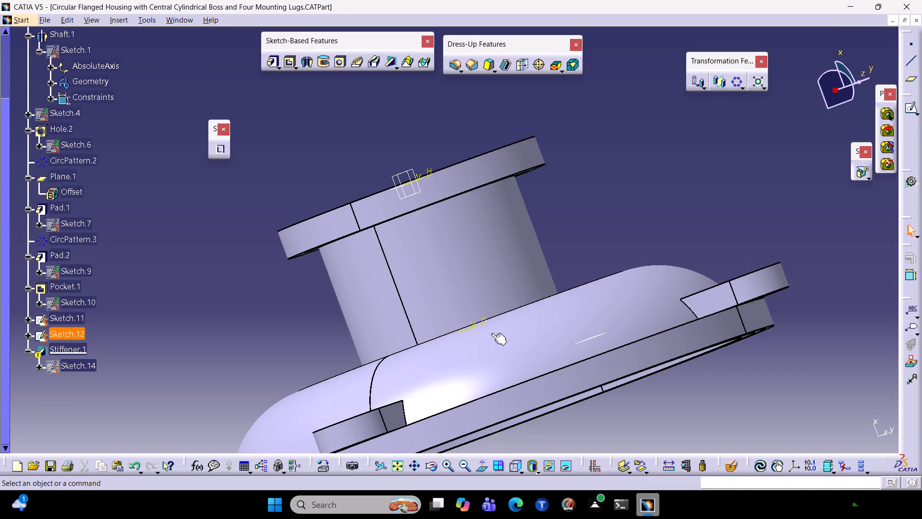
Reopen Sketch.14 and quick-trim all segments of the projected line along the end flange's inner face.
double_click(67, 368)
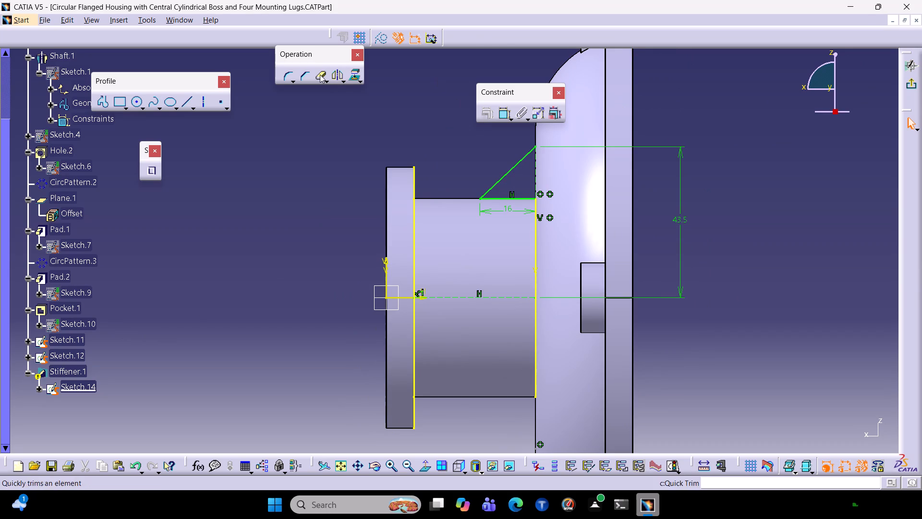
double_click(319, 74)
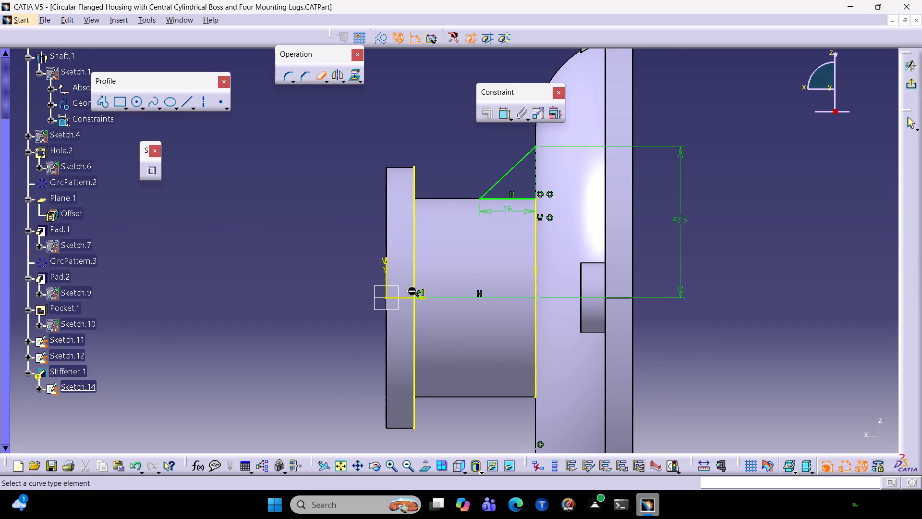
left_click(415, 285)
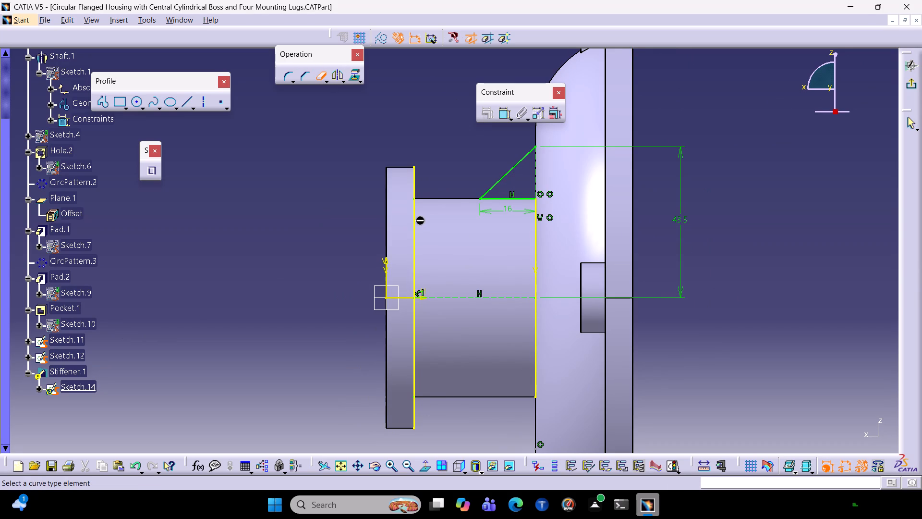
left_click(414, 221)
left_click(486, 282)
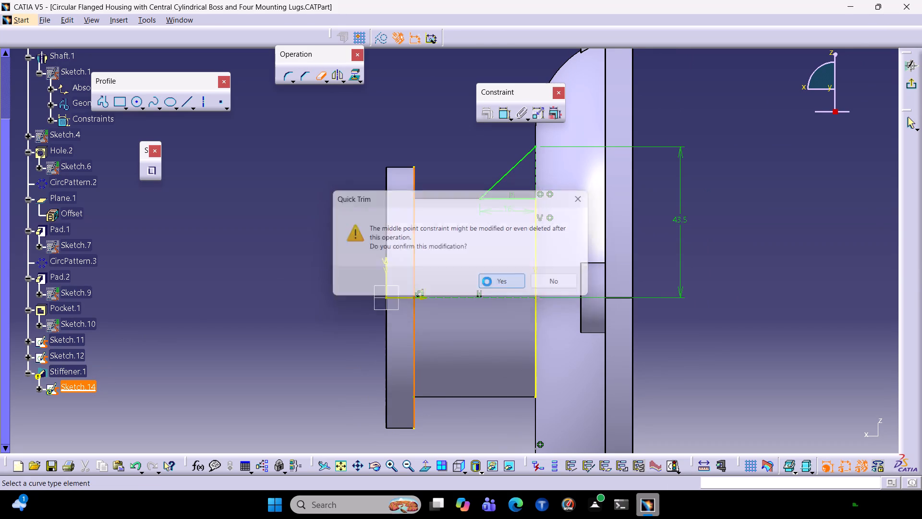
left_click(415, 190)
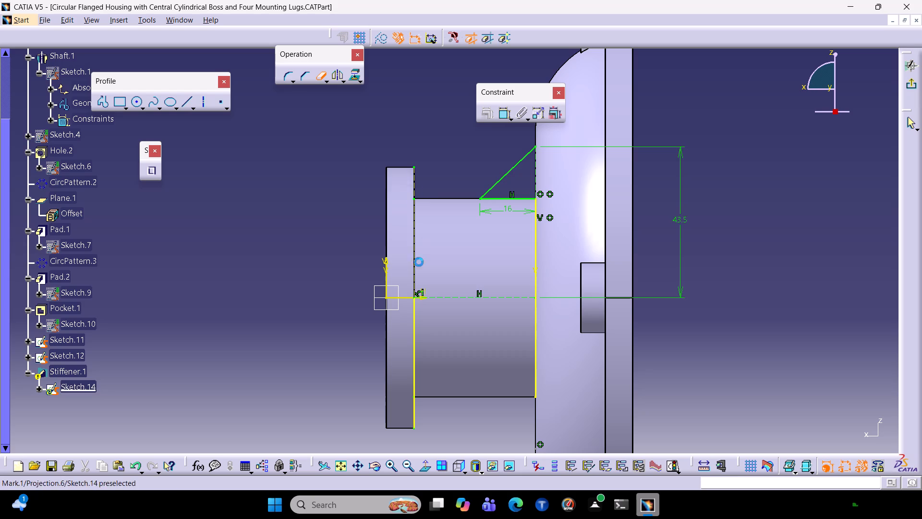
left_click(415, 326)
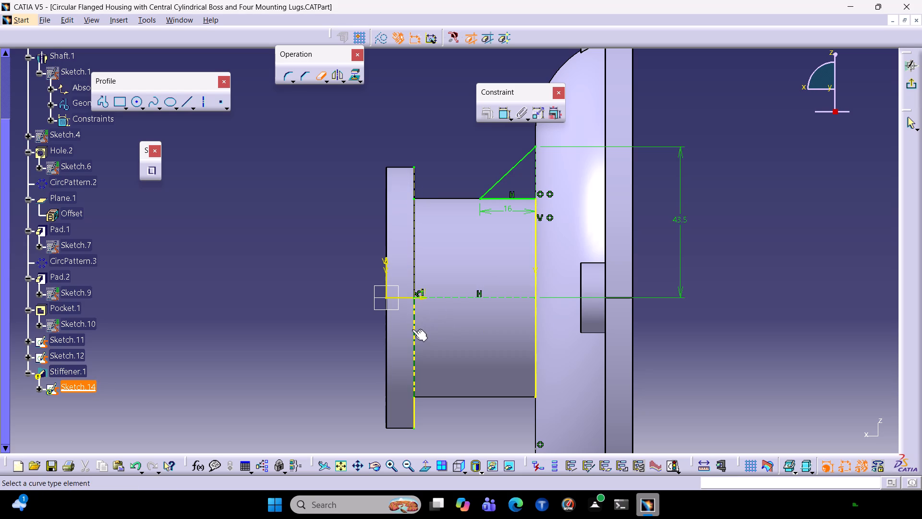
left_click(414, 330)
left_click(414, 417)
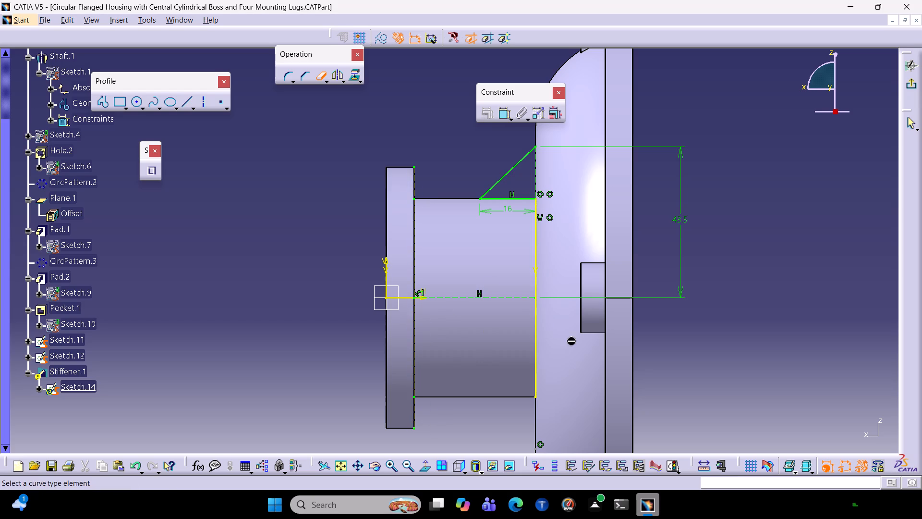
Quick-trim the projected line segments along the domed body's front face and exit the sketch to update the stiffener.
left_click(534, 344)
left_click(534, 316)
left_click(533, 232)
left_click(538, 240)
left_click(534, 249)
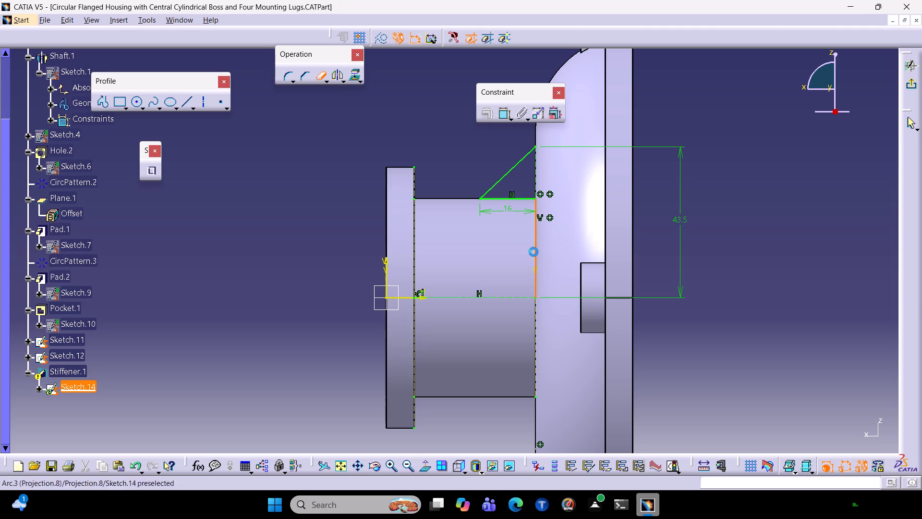
left_click(915, 91)
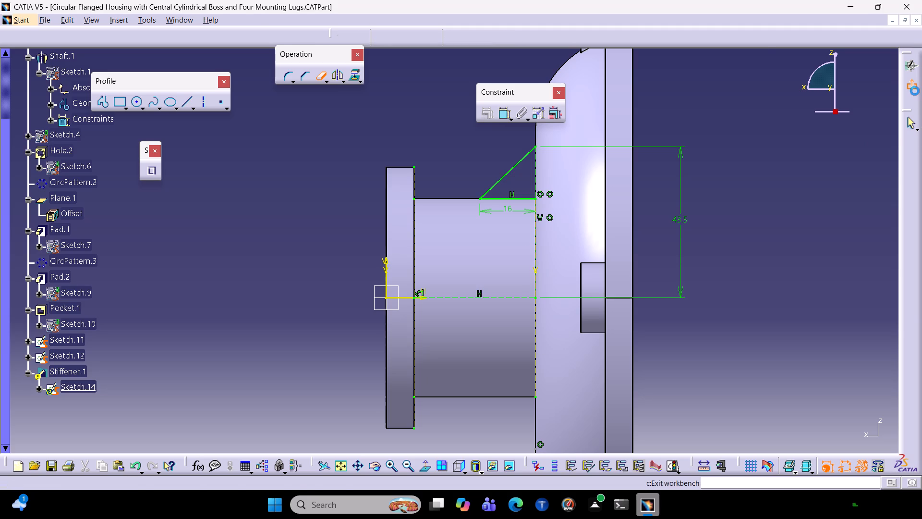
Preview a complete-crown circular pattern of Stiffener.1 with 3 instances, using the domed body's flat front face around the hub as reference.
middle_click_drag(588, 225, 264, 348)
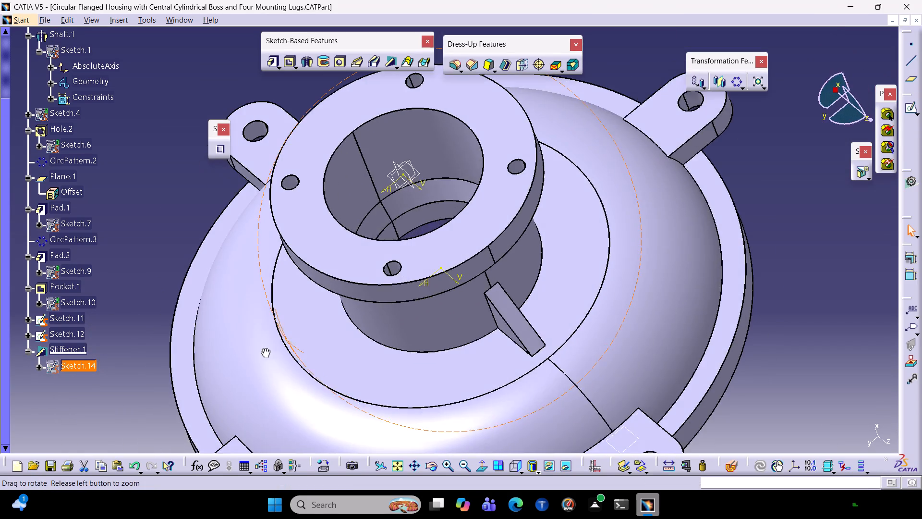
middle_click_drag(264, 348, 324, 383)
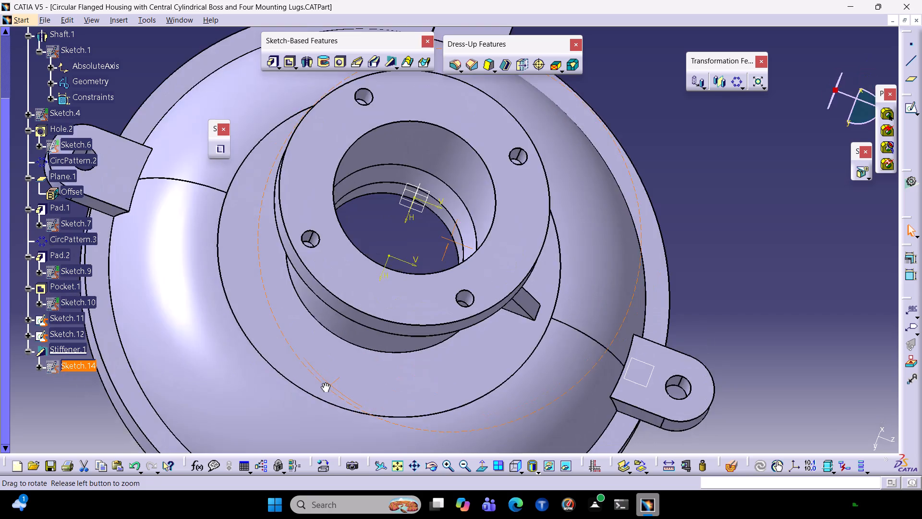
middle_click_drag(324, 383, 342, 342)
left_click(485, 320)
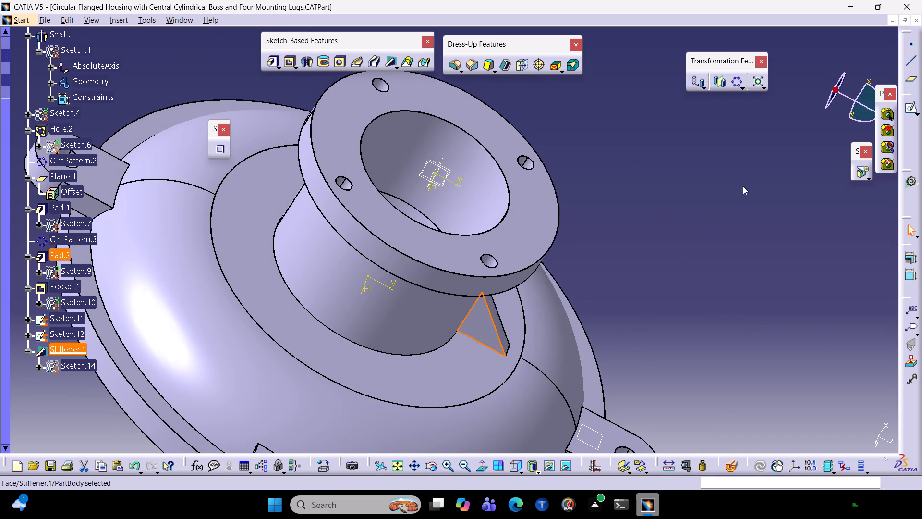
left_click(494, 330)
left_click(501, 328)
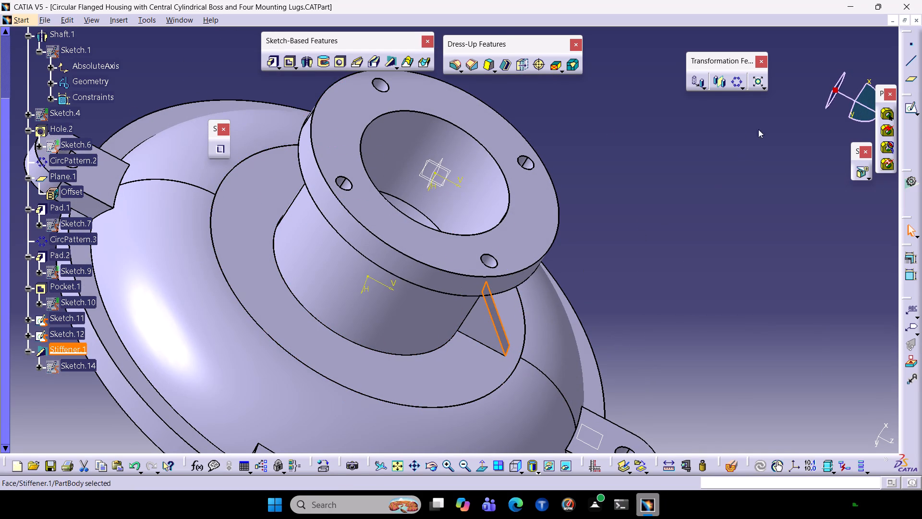
left_click(735, 84)
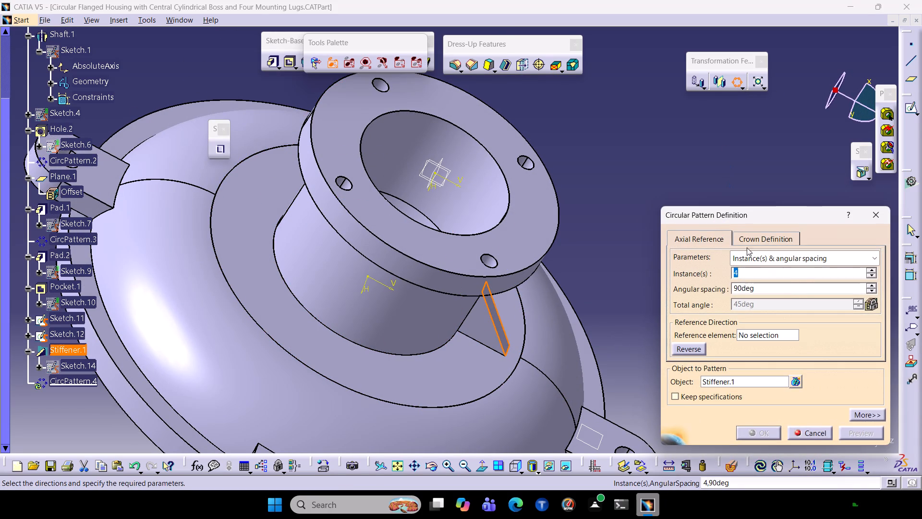
key("3")
left_click(796, 256)
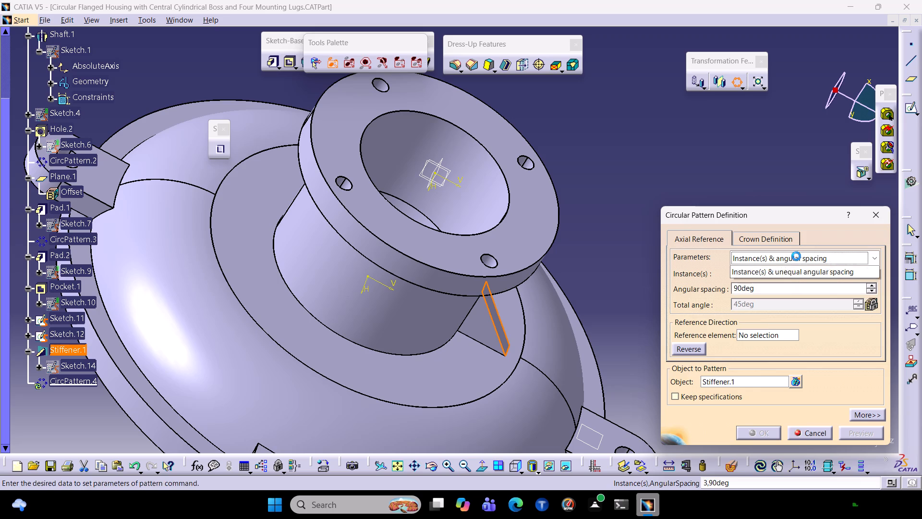
left_click(802, 304)
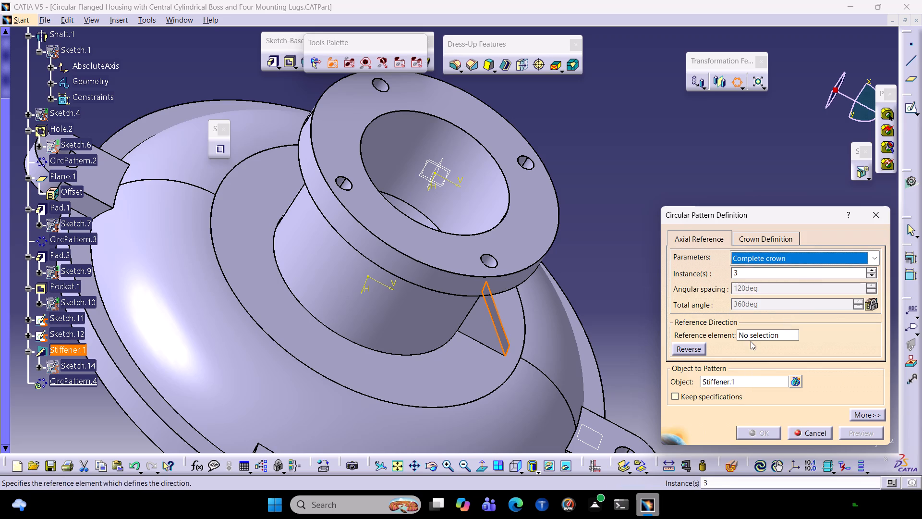
left_click(752, 340)
left_click(757, 333)
left_click(418, 371)
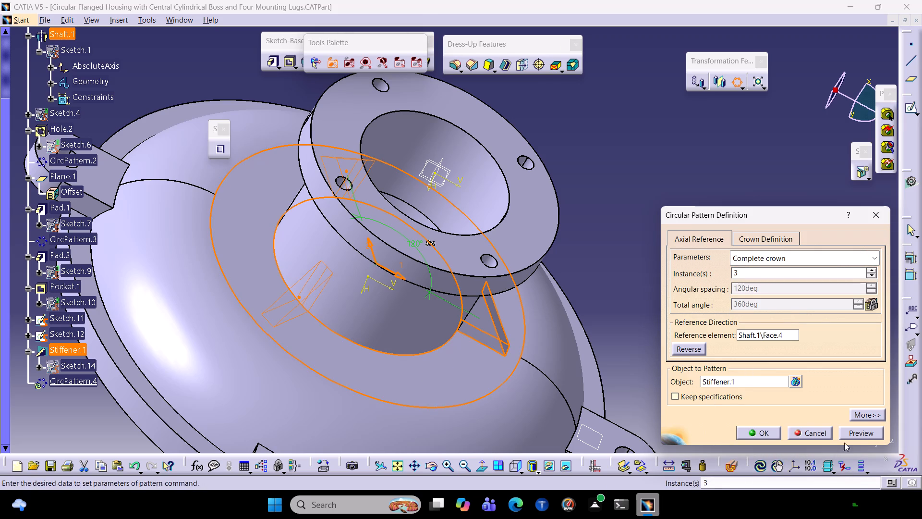
left_click(856, 431)
Set the stiffener pattern to 4 instances, preview it and create the circular pattern, dismissing the warnings.
middle_click_drag(625, 254, 624, 254)
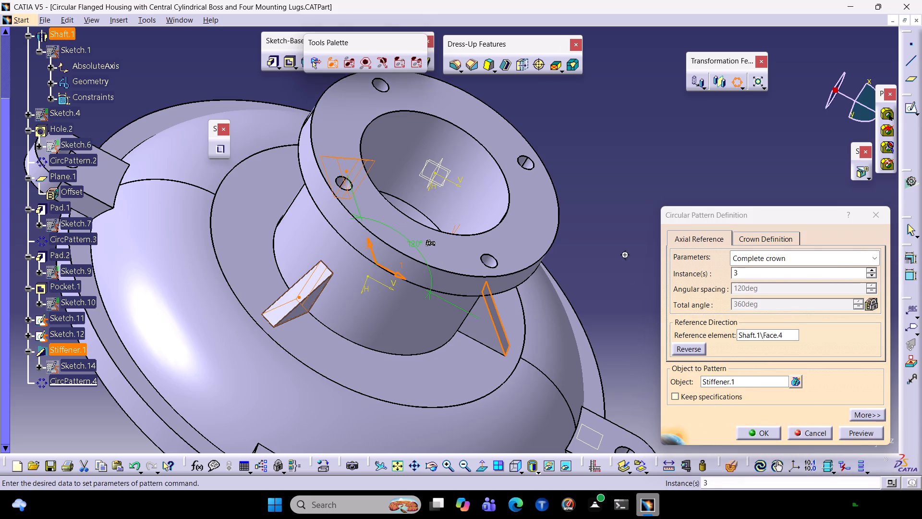
middle_click_drag(624, 254, 456, 286)
scroll(431, 312, "down", 1, "ctrl")
left_click_drag(769, 275, 671, 272)
key("4")
left_click(851, 437)
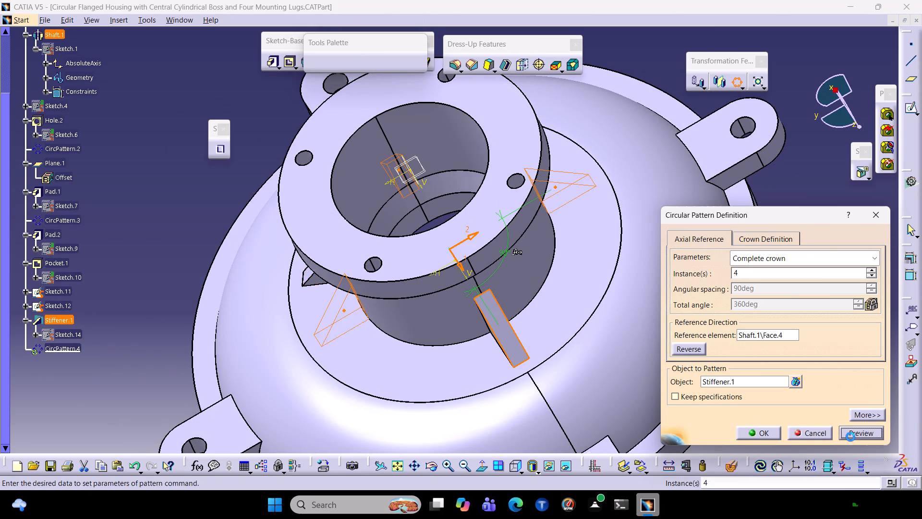
left_click(775, 431)
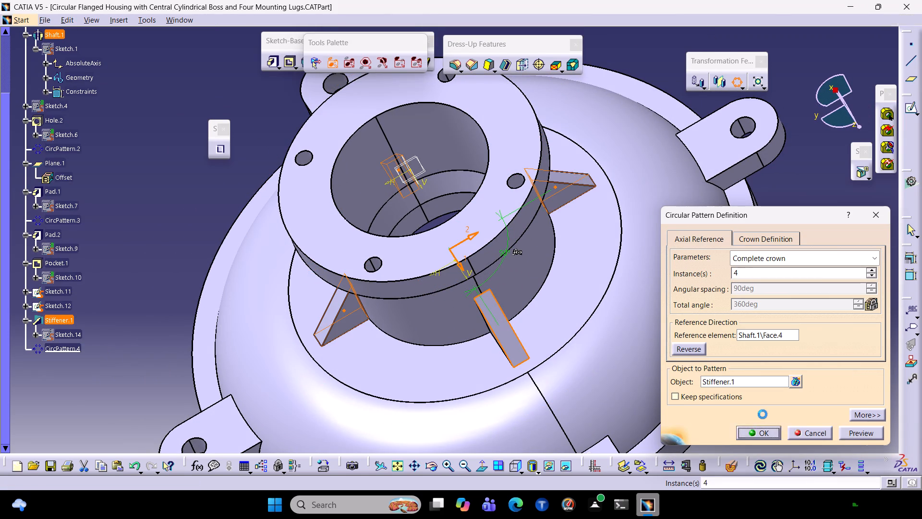
left_click(858, 433)
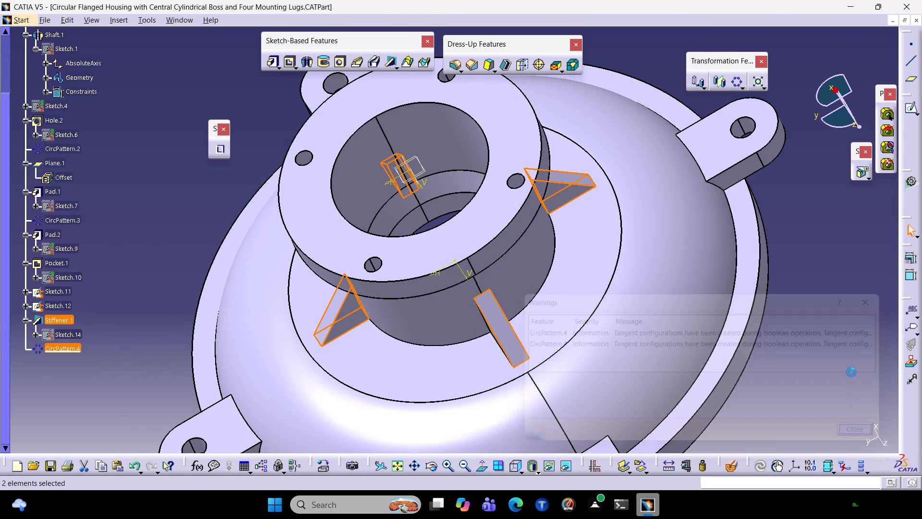
left_click(834, 287)
Examine the patterned stiffeners around the hub from several angles and in the standard front view, checking the domed body's inner circular edge.
middle_click_drag(780, 333, 518, 348)
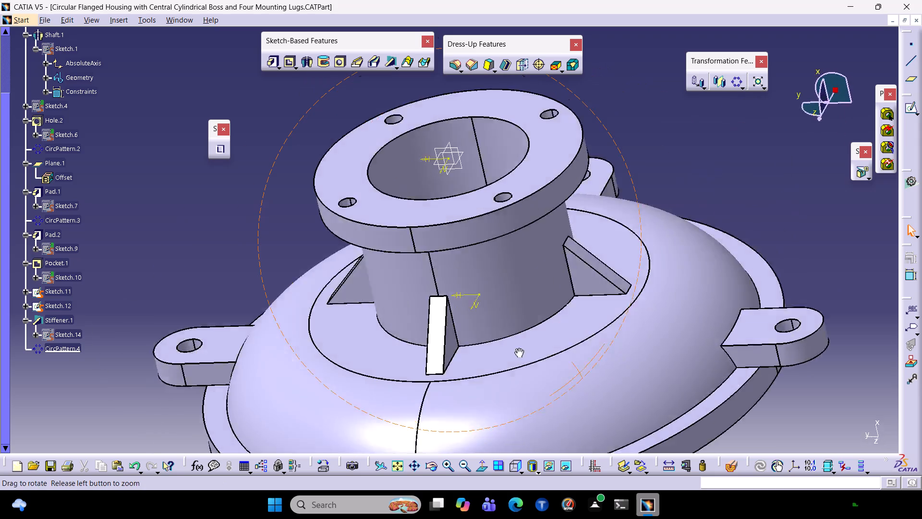
middle_click_drag(518, 348, 576, 235)
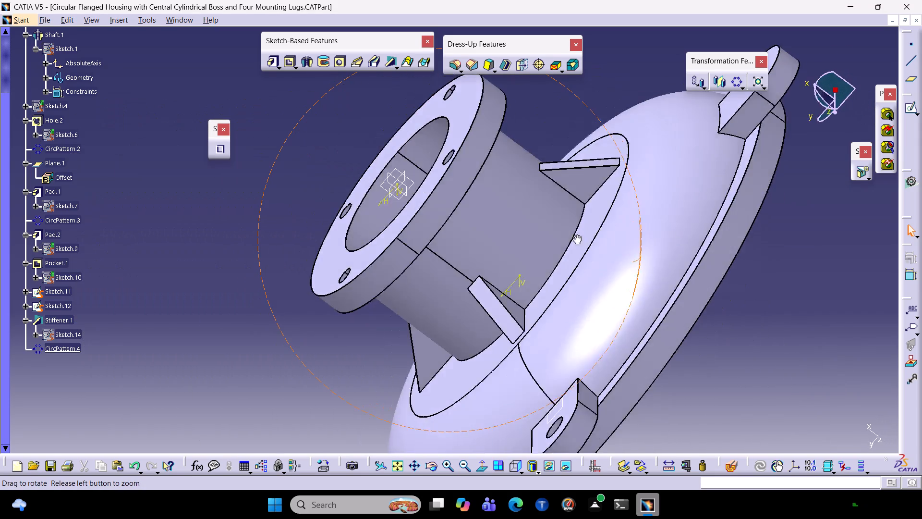
middle_click_drag(576, 235, 726, 237)
middle_click_drag(732, 340, 443, 320, "ctrl")
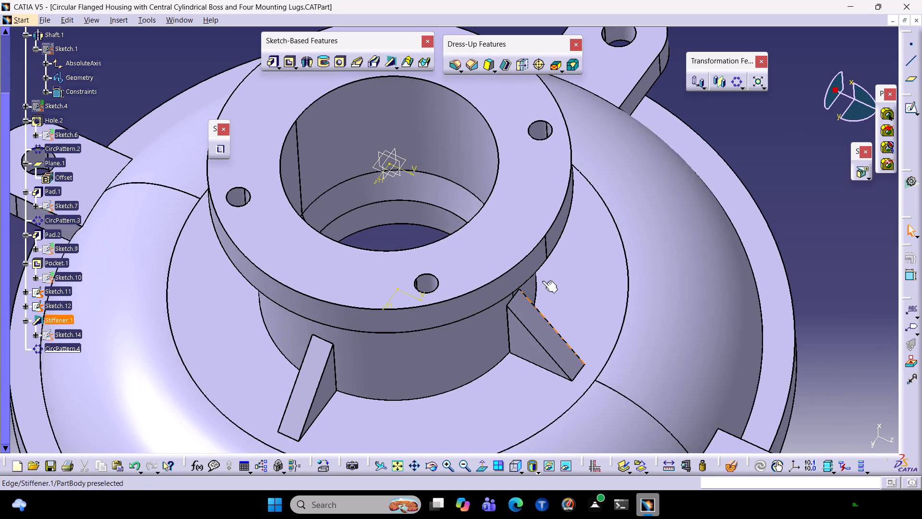
middle_click_drag(808, 218, 746, 301, "ctrl")
scroll(726, 315, "down", 1)
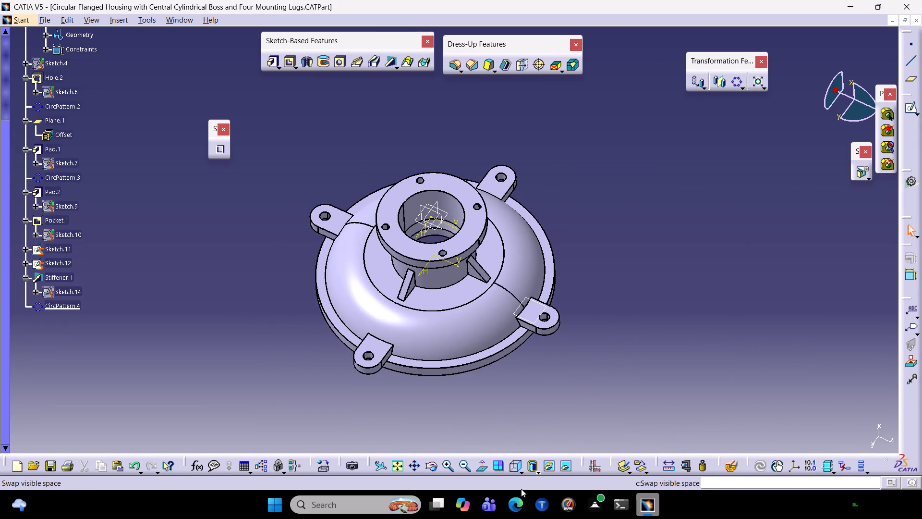
left_click(521, 471)
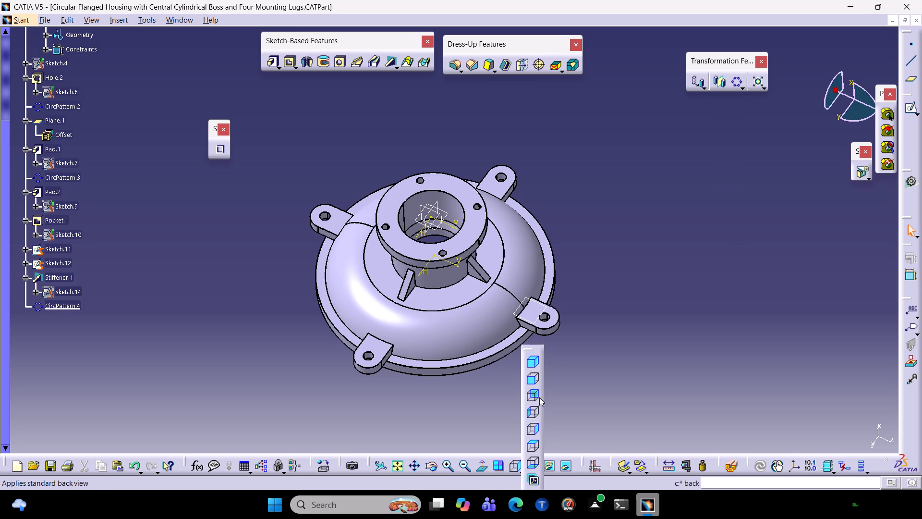
left_click(537, 385)
left_click(538, 379)
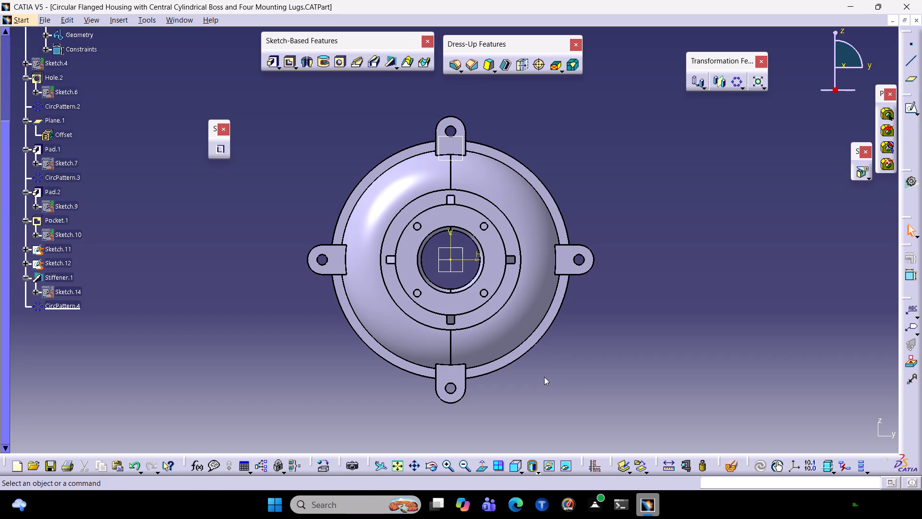
left_click(544, 377)
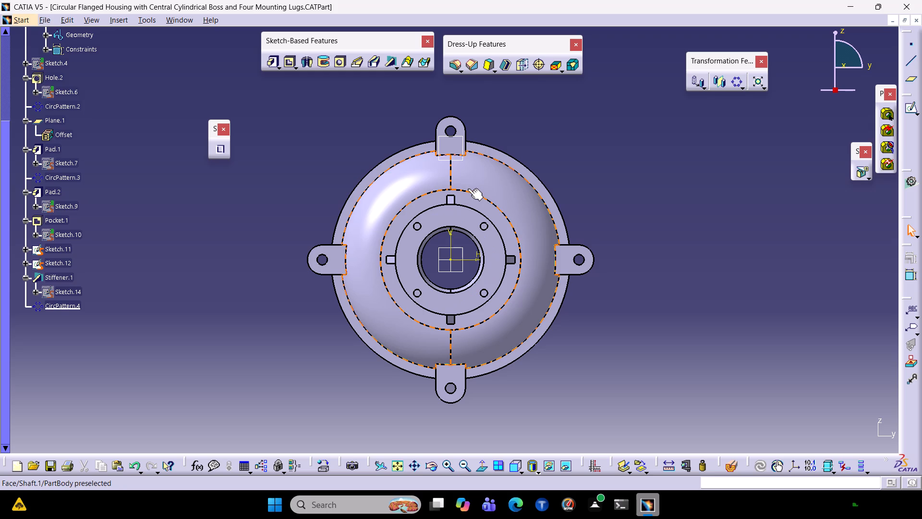
left_click(482, 197)
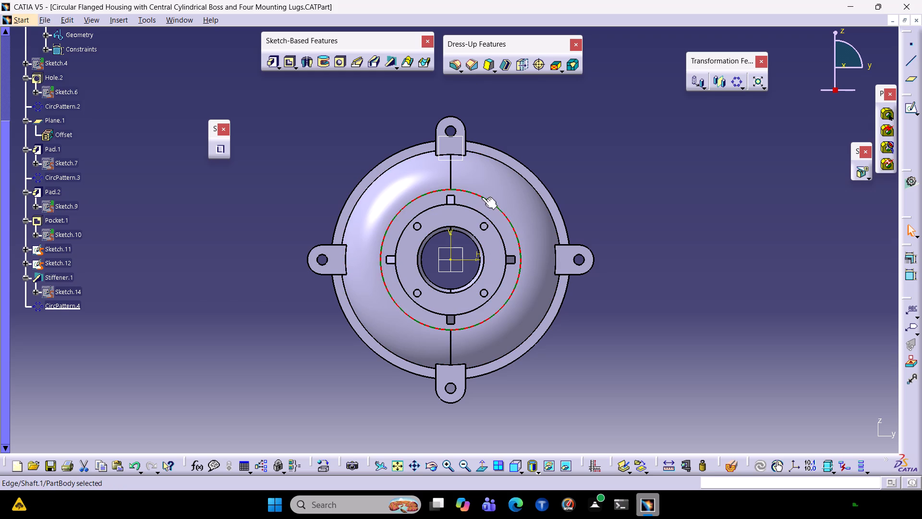
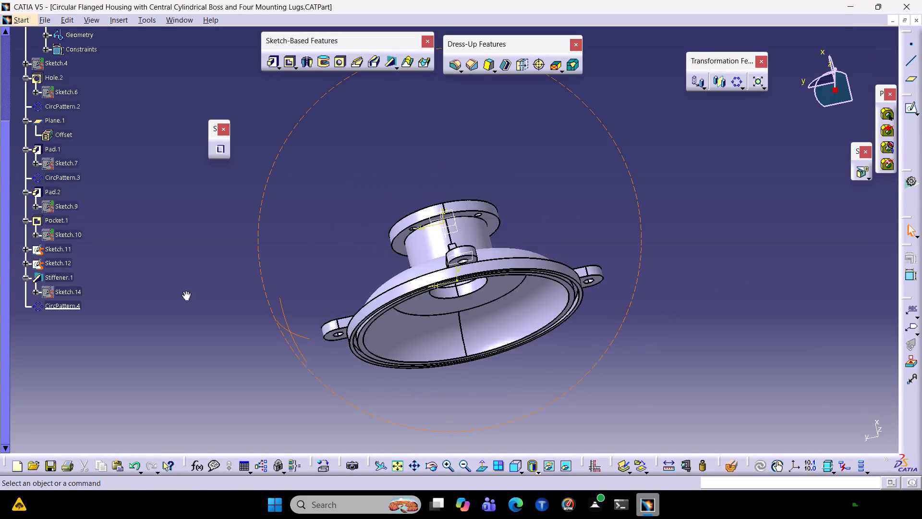
Show the housing in the standard top view and hide the offset plane Plane.1.
left_click(519, 467)
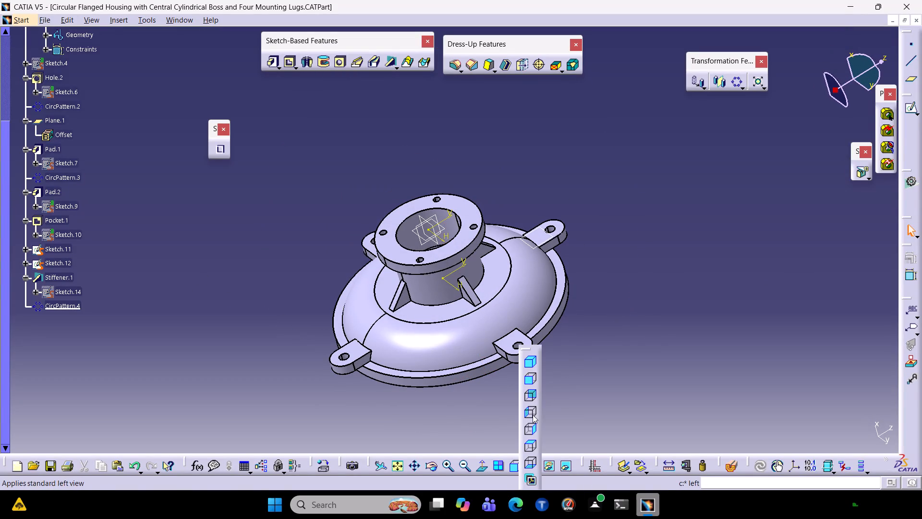
left_click(530, 449)
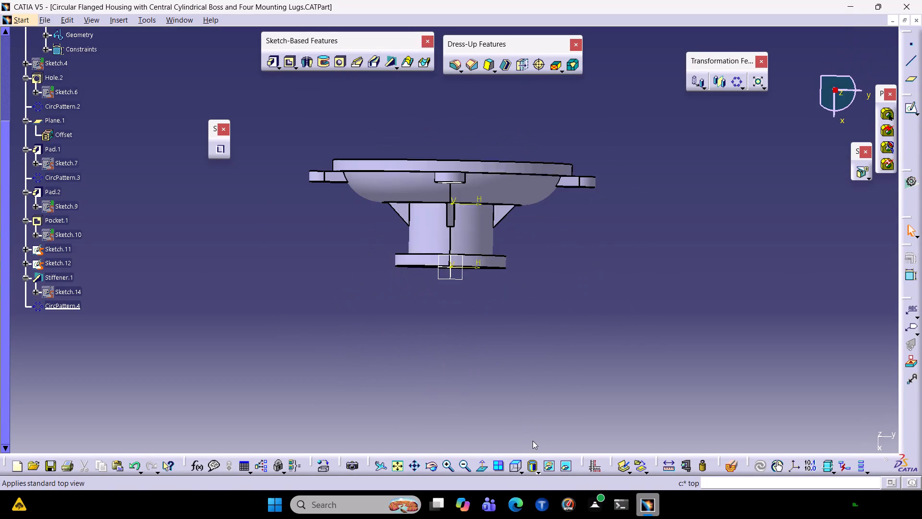
middle_click_drag(565, 235, 745, 244)
middle_click_drag(733, 263, 670, 282)
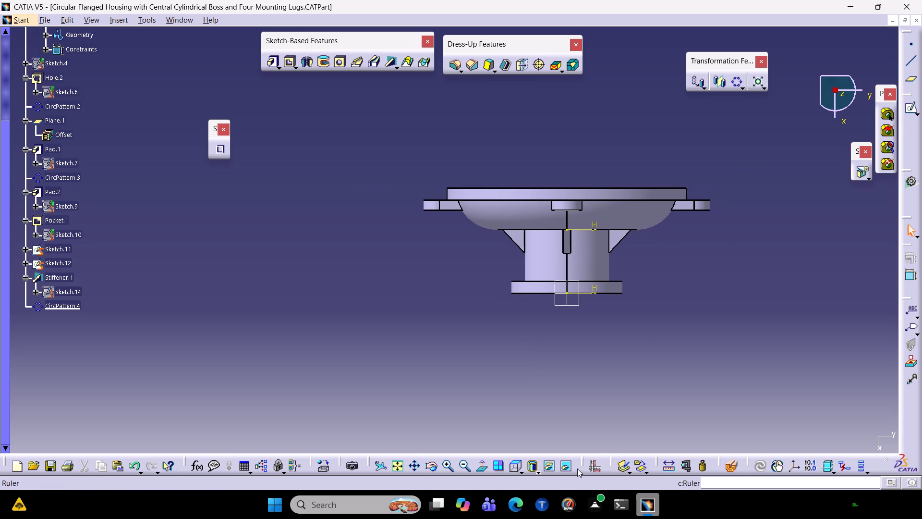
left_click(568, 210)
right_click(568, 210)
right_click(568, 210)
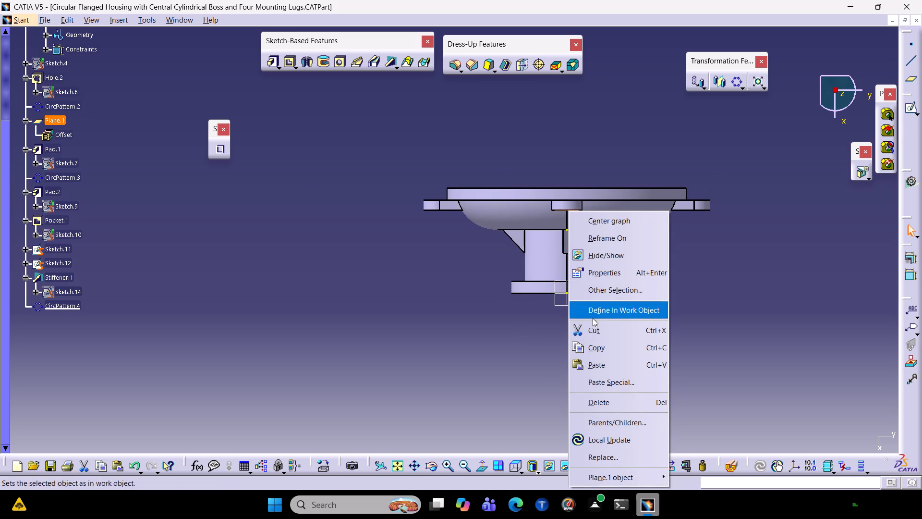
left_click(605, 260)
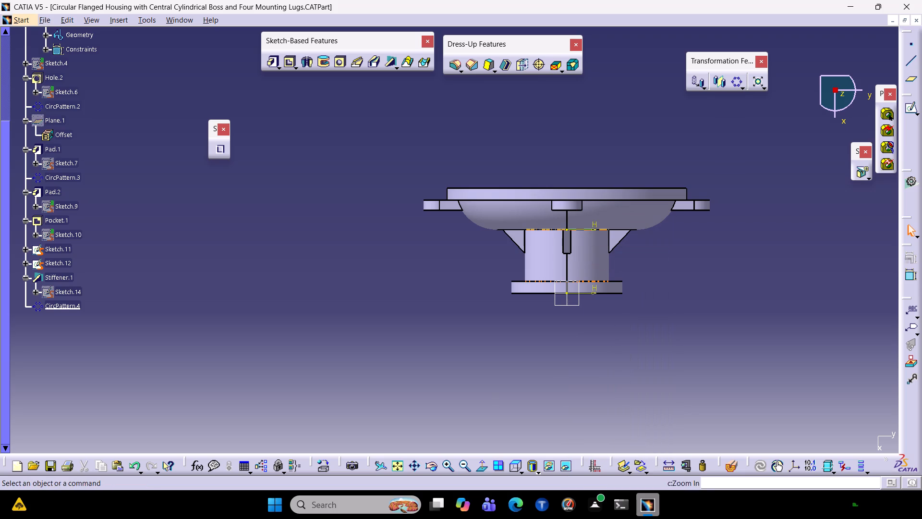
Inspect the circular edge of the dome's flat face in the standard front view and open Shaft.1's profile, Sketch.1.
left_click(519, 469)
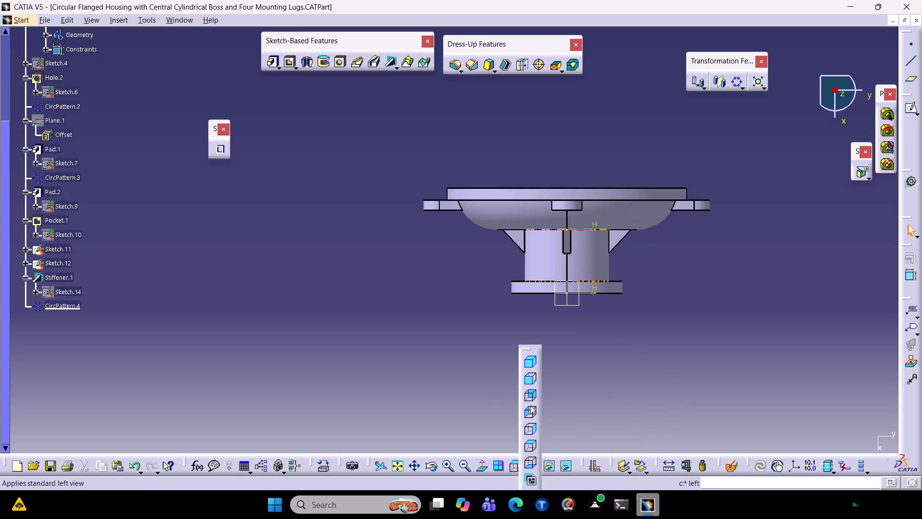
left_click(530, 383)
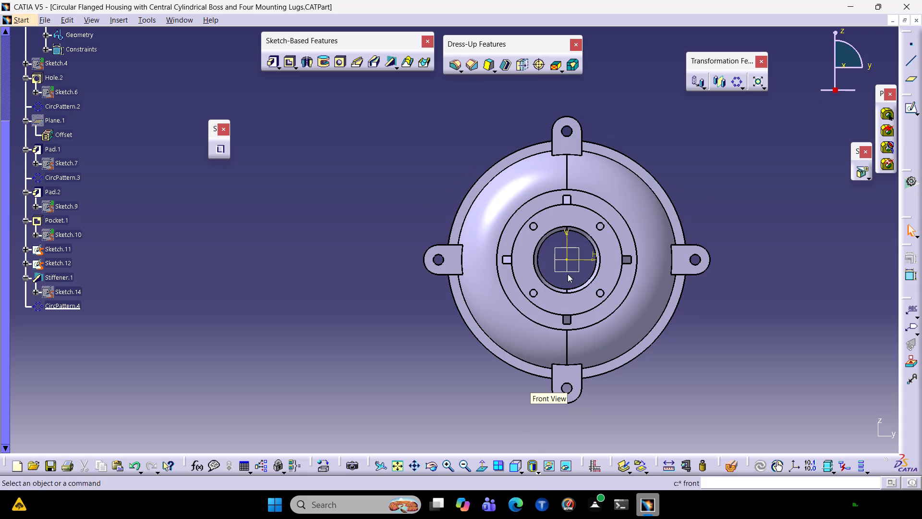
left_click(607, 207)
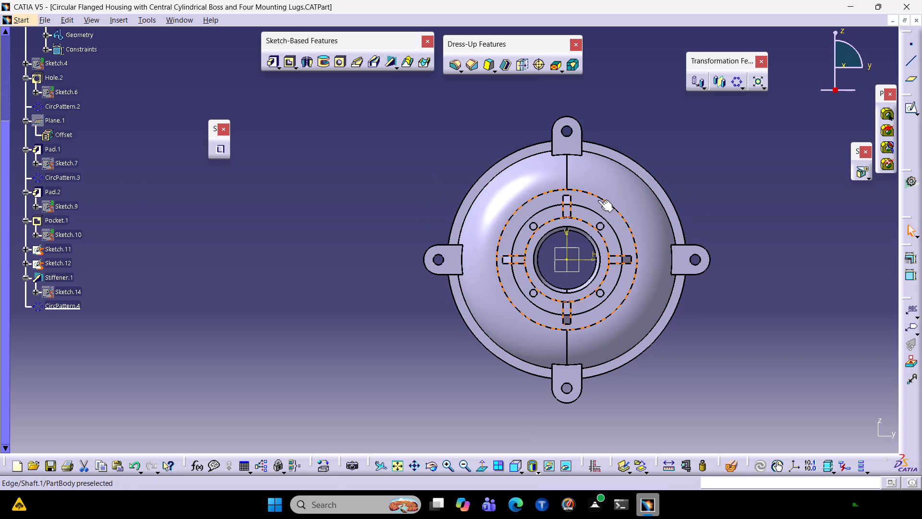
left_click(754, 188)
left_click(617, 206)
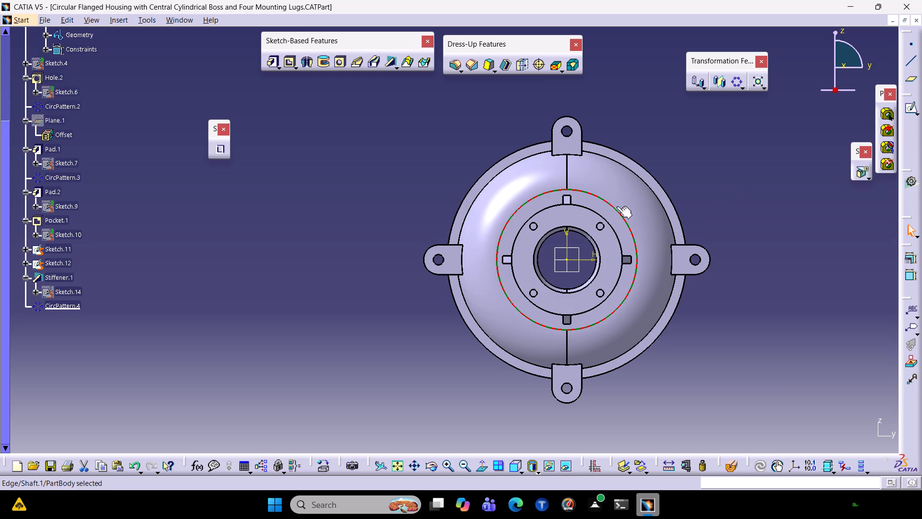
scroll(62, 130, "up", 2)
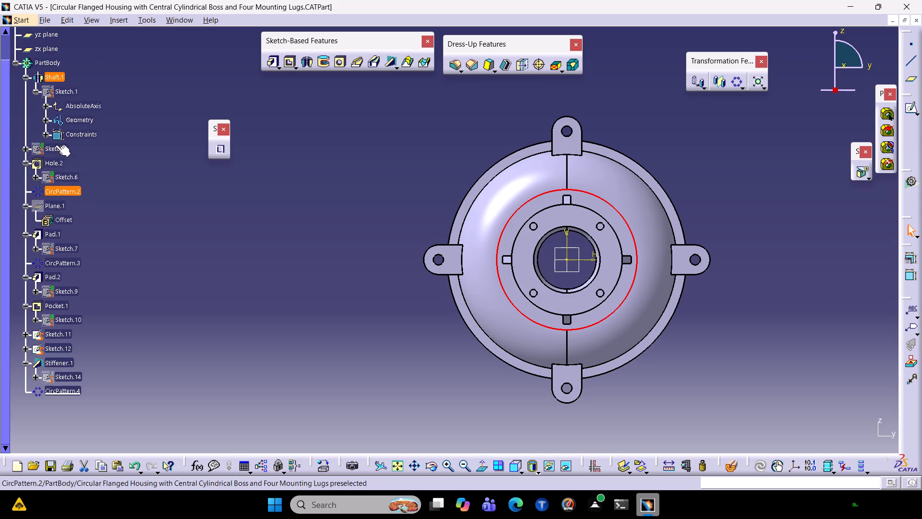
scroll(57, 128, "up", 1)
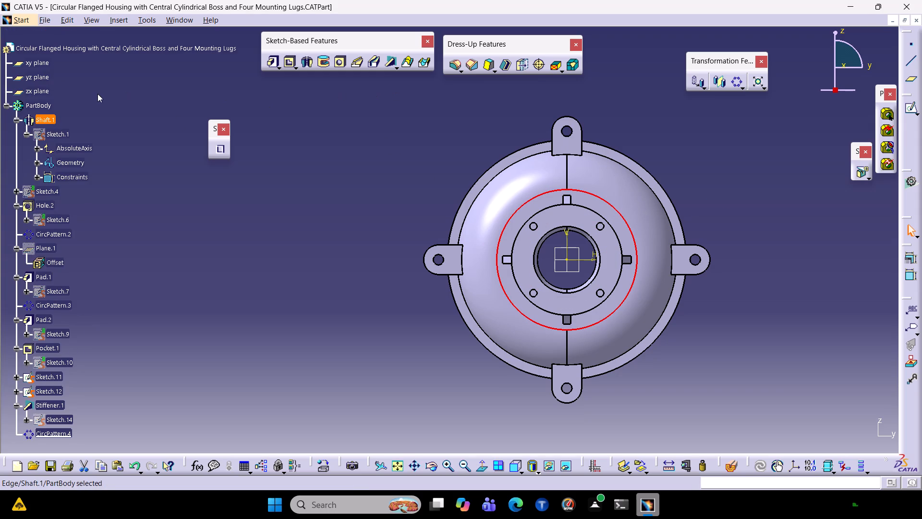
double_click(51, 135)
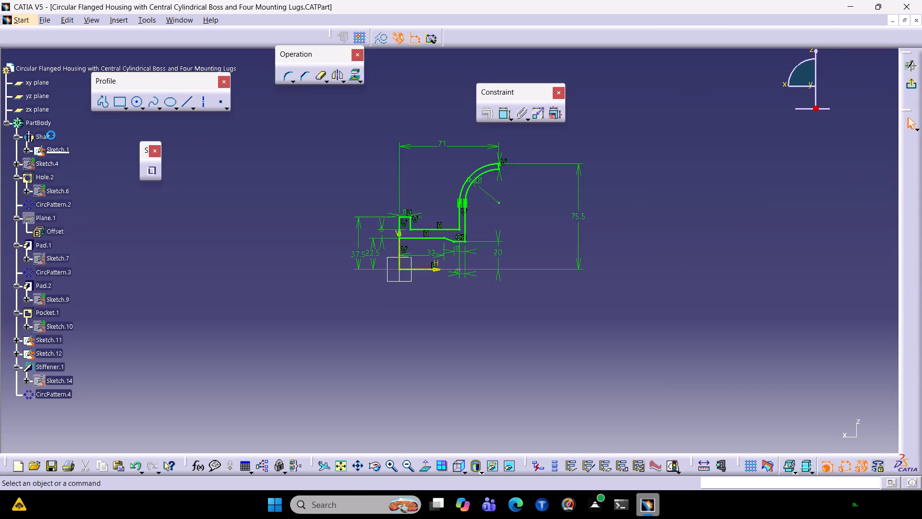
Check the length of the profile's outer vertical line below the dome arc with a temporary dimension, without placing it.
middle_click_drag(534, 218, 576, 187, "ctrl")
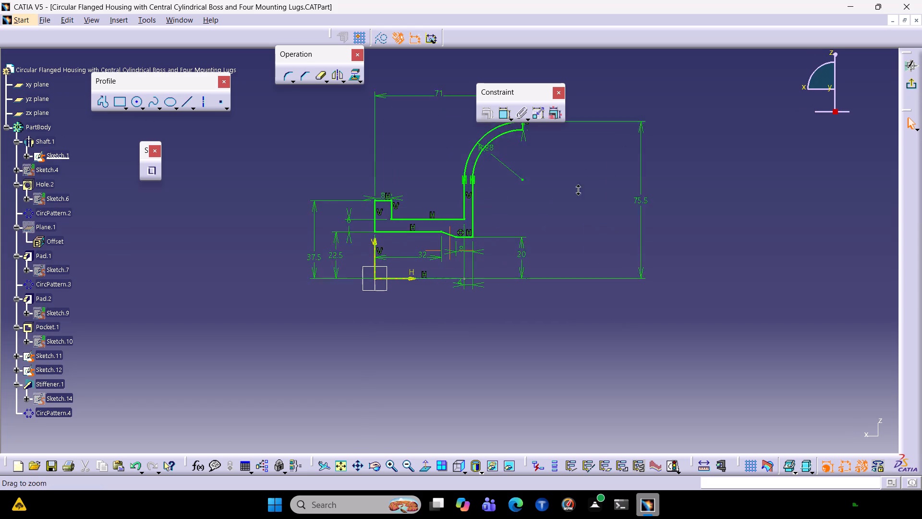
middle_click_drag(576, 187, 589, 179, "ctrl")
middle_click_drag(589, 180, 615, 295)
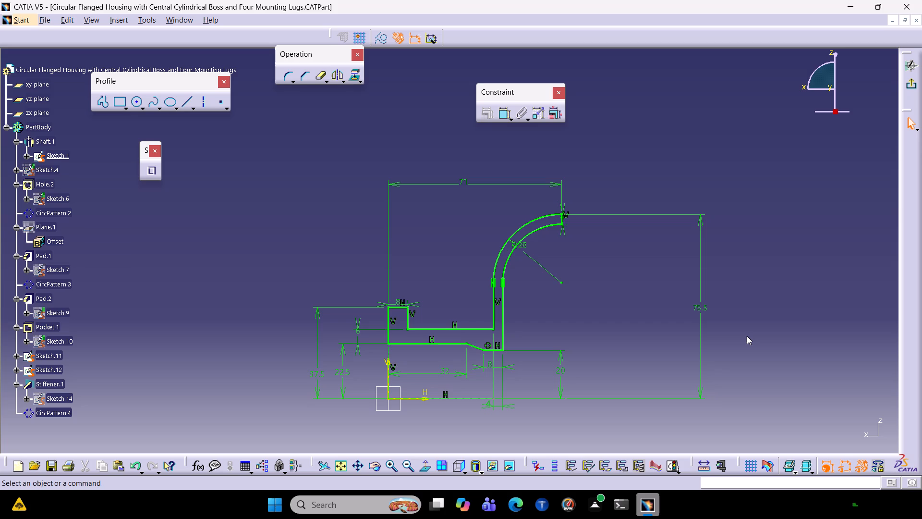
left_click(495, 298)
left_click(499, 113)
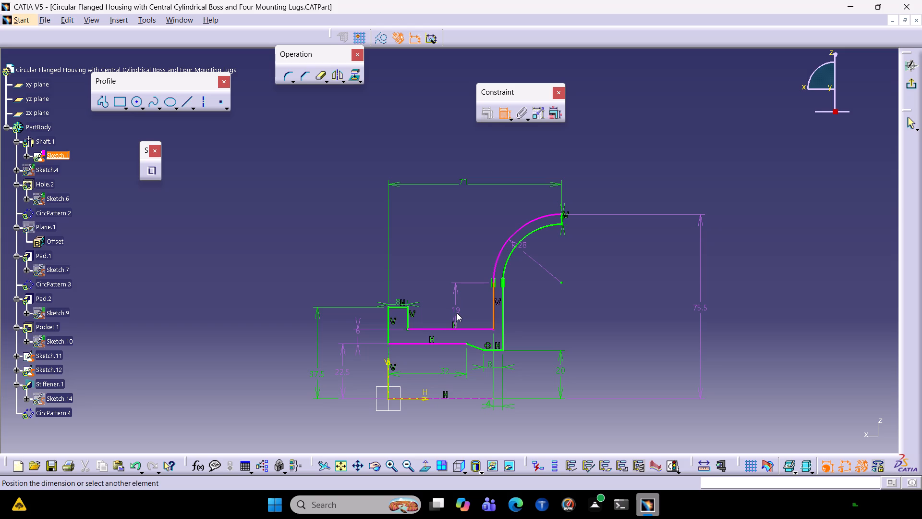
key("Escape")
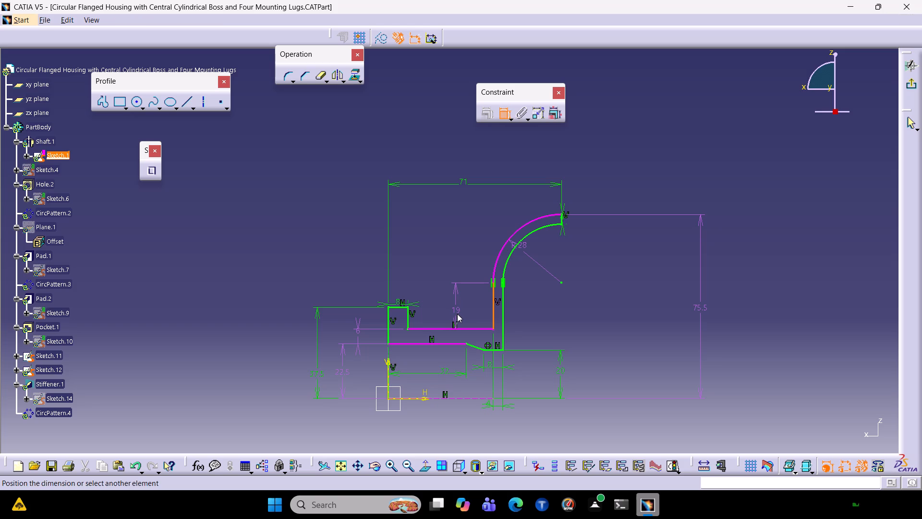
key("Escape")
key("Escape")
Check the horizontal distance between the dome arc's short end line and the outer vertical line with a temporary dimension.
left_click(504, 111)
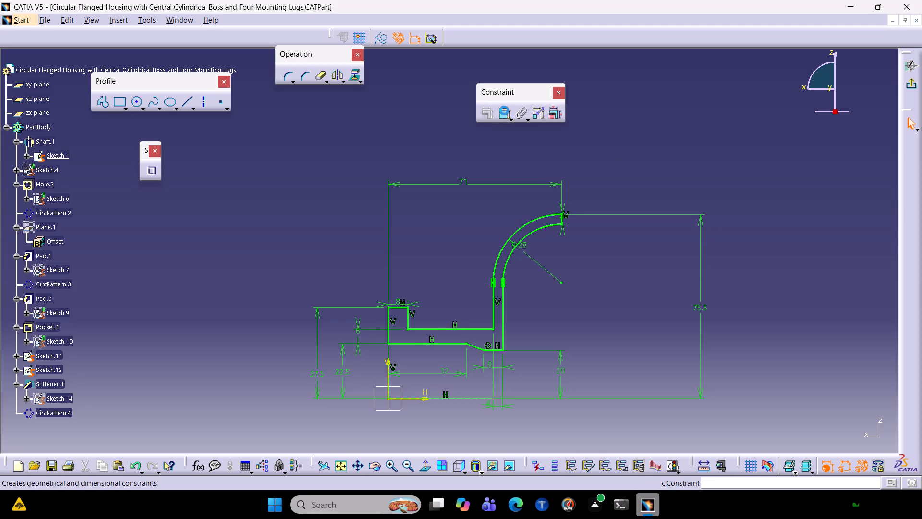
left_click(563, 220)
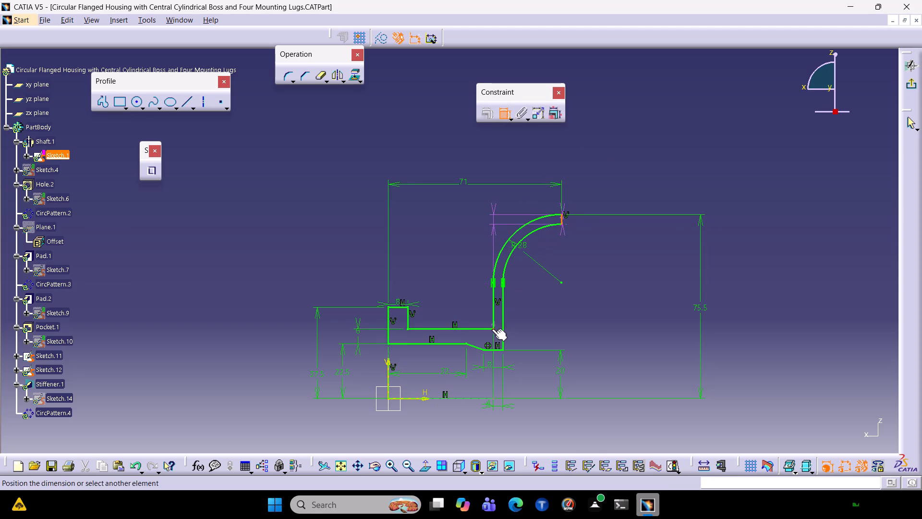
left_click(493, 321)
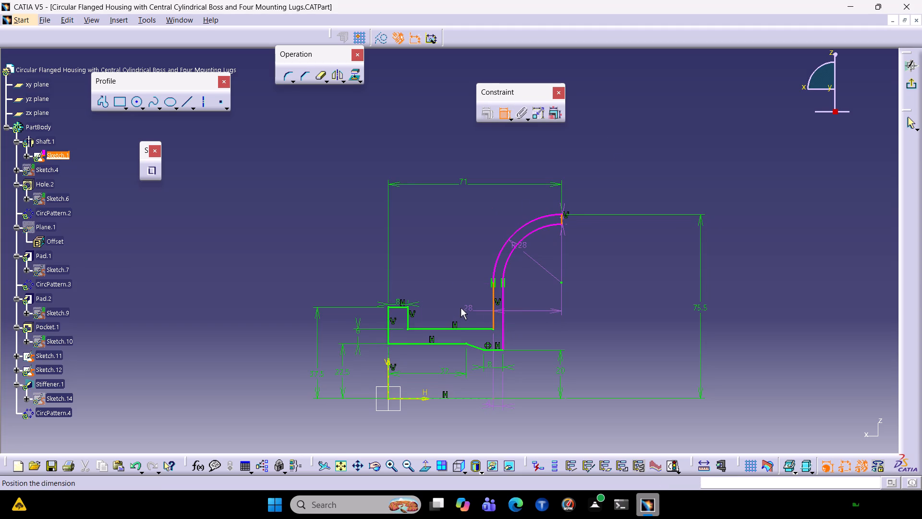
right_click(551, 309)
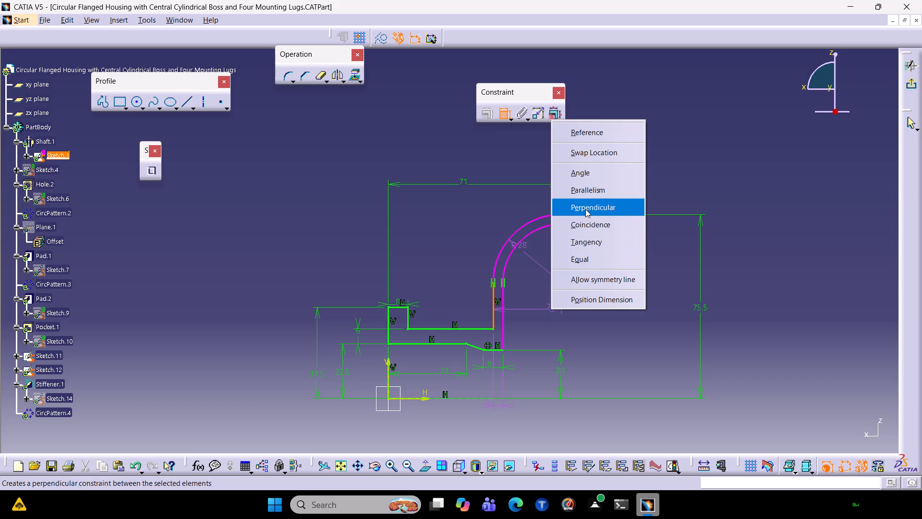
key("Escape")
key("Escape")
key("Escape")
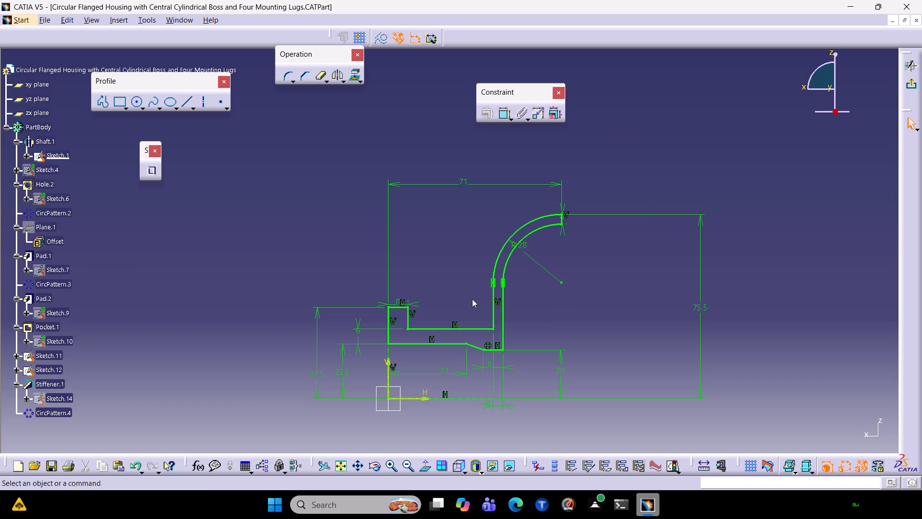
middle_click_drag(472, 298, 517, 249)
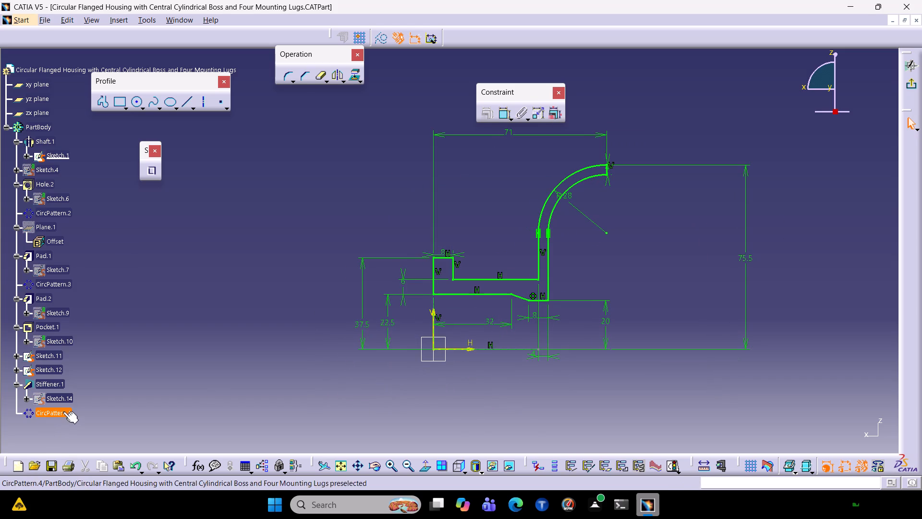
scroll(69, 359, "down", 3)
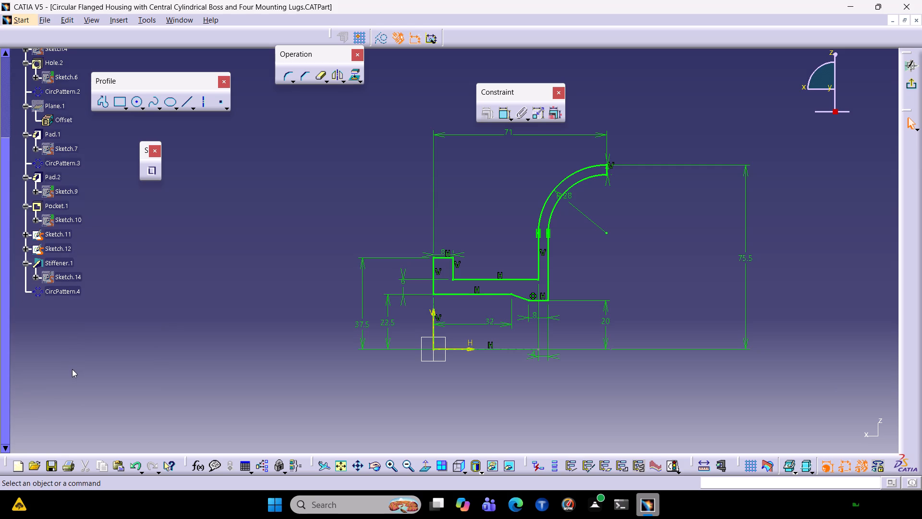
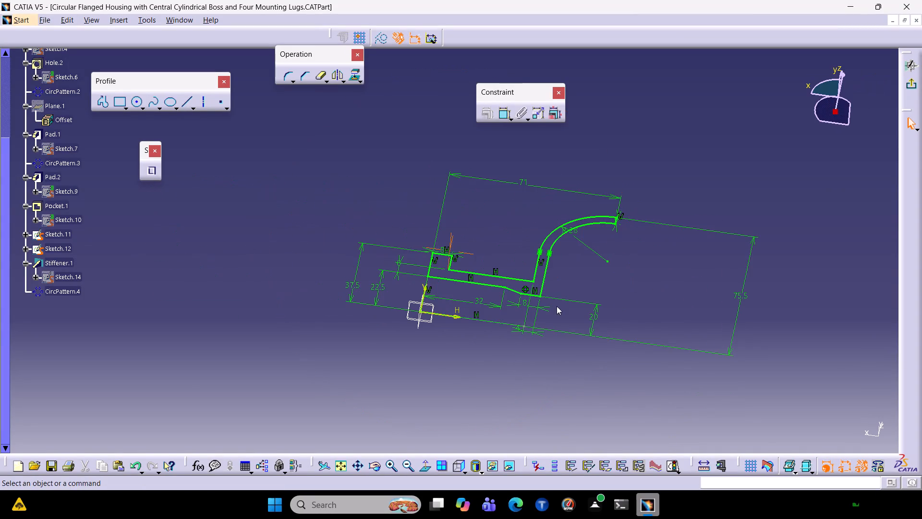
Leave Shaft.1's profile sketch by opening CircPattern.4, and inspect the patterned stiffeners around the central bore.
middle_click_drag(646, 288, 688, 261, "ctrl")
scroll(692, 260, "up", 1)
middle_click_drag(693, 260, 580, 292)
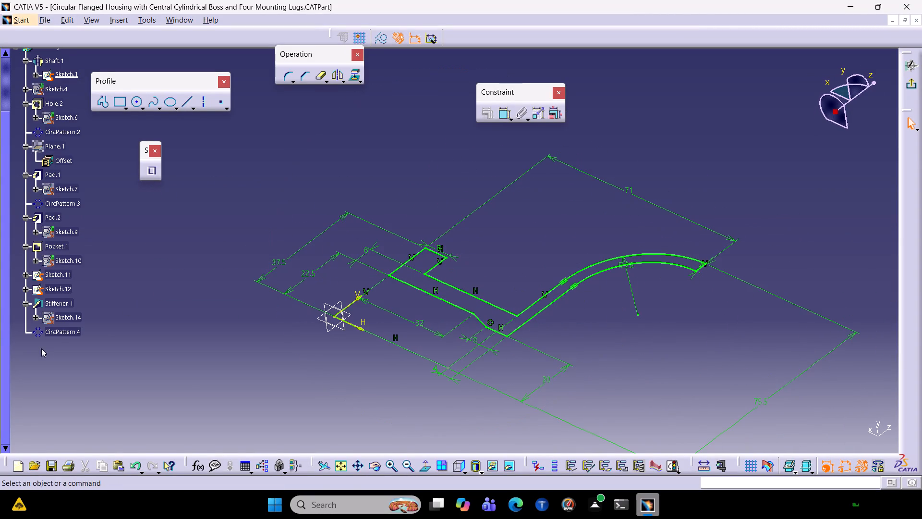
double_click(60, 329)
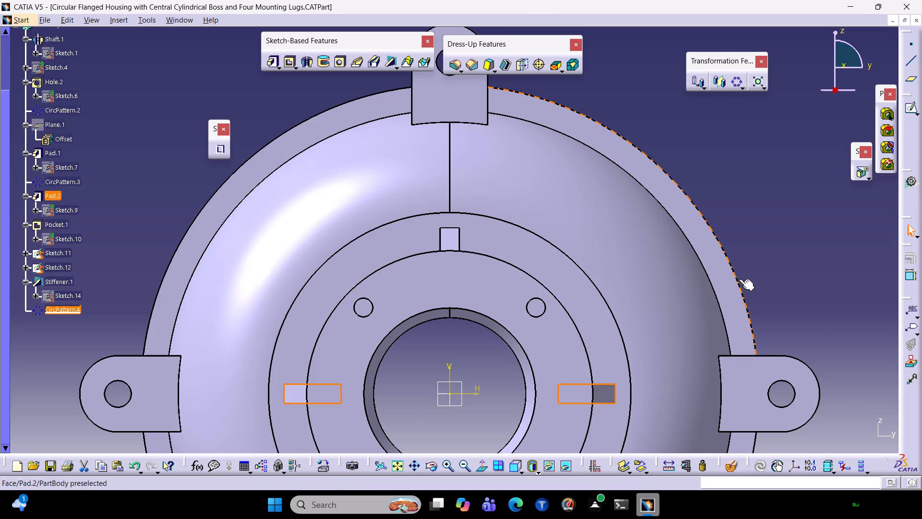
middle_click_drag(739, 279, 743, 190)
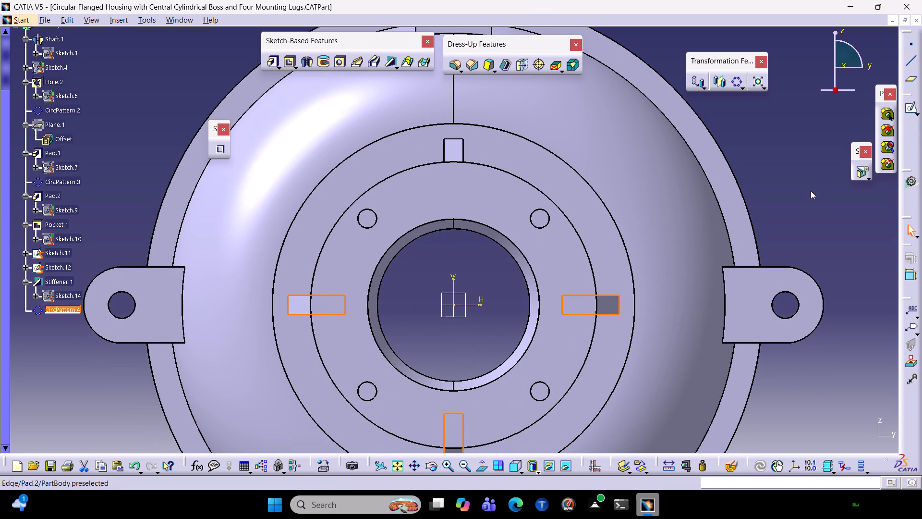
left_click(811, 191)
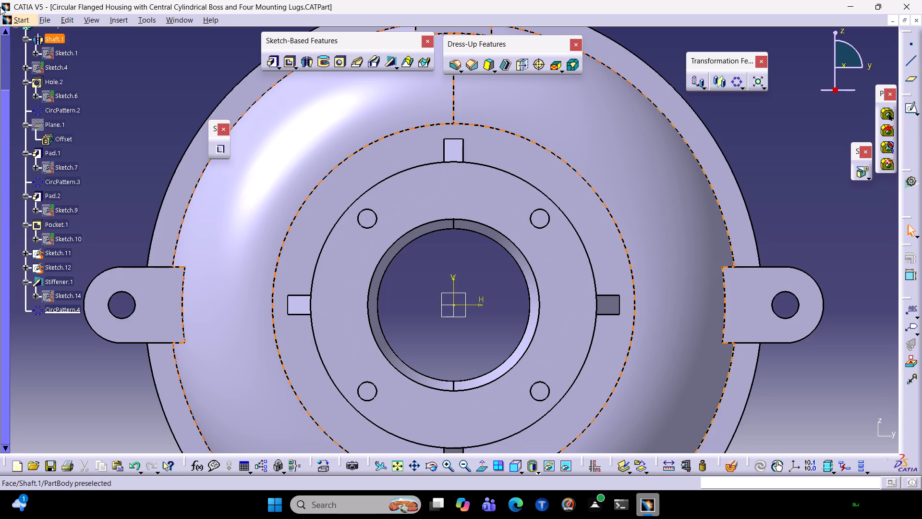
Save the part as a CATPart in Documents under its current name, replacing the existing file.
left_click(35, 21)
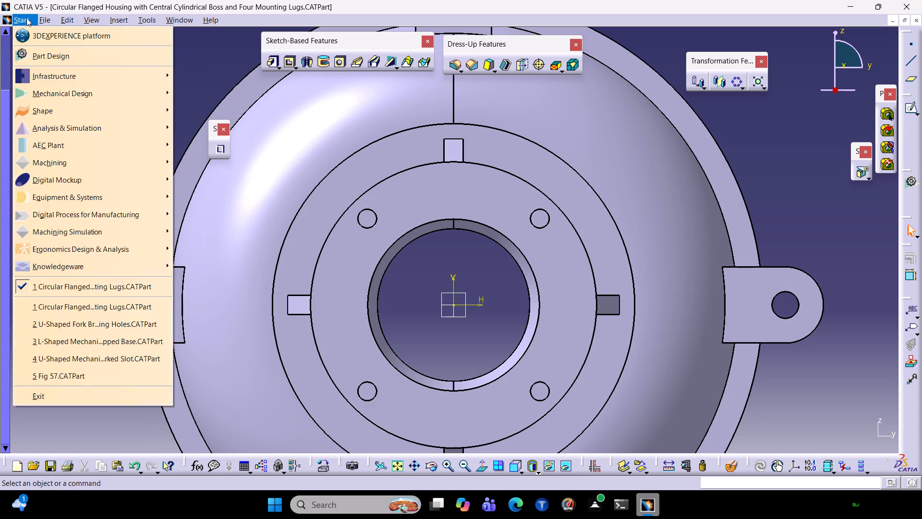
left_click(48, 21)
left_click(42, 15)
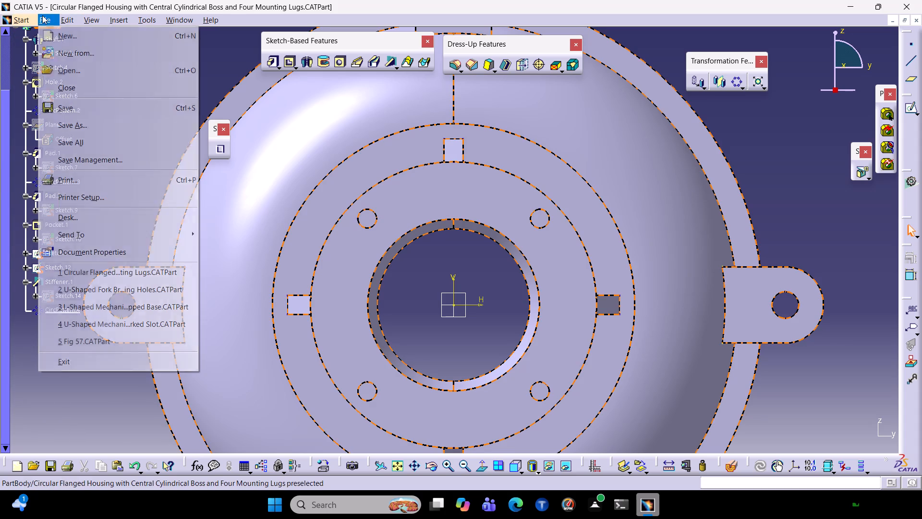
left_click(71, 119)
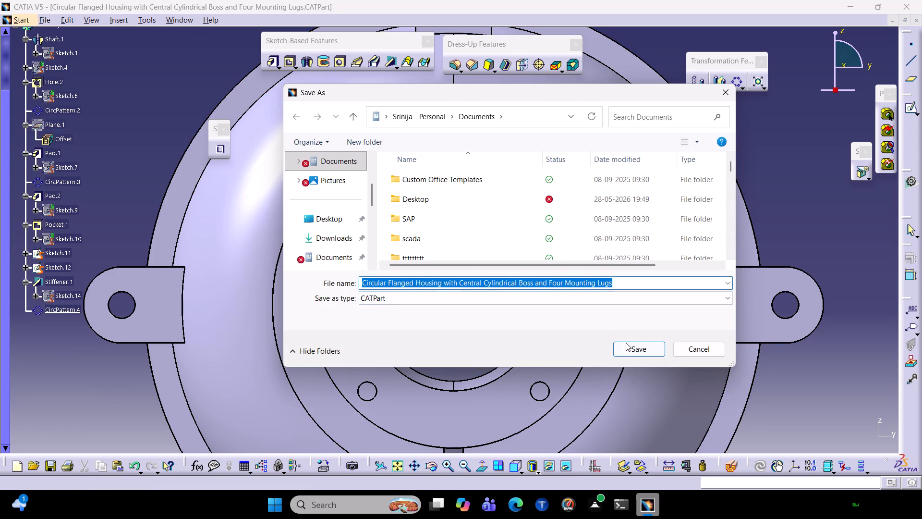
left_click(625, 346)
left_click(554, 272)
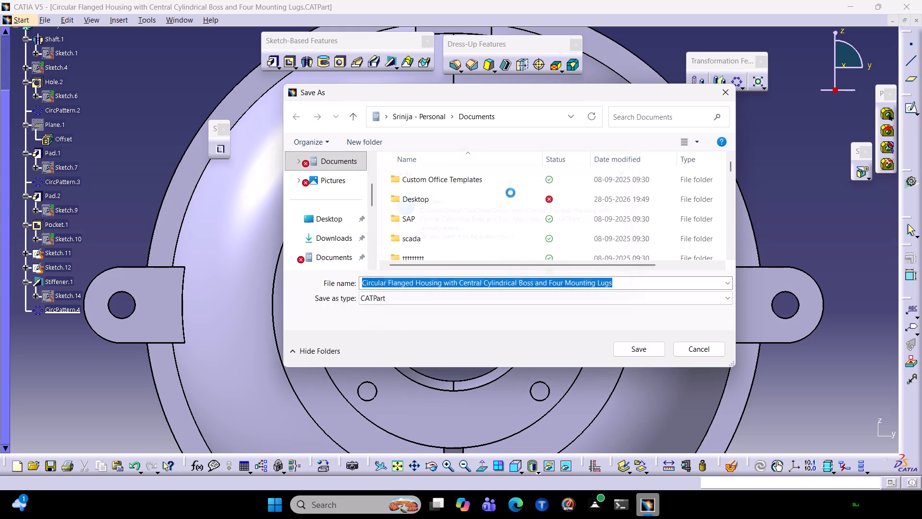
Save a copy of the housing in igs format in Documents under the same file name.
left_click(42, 18)
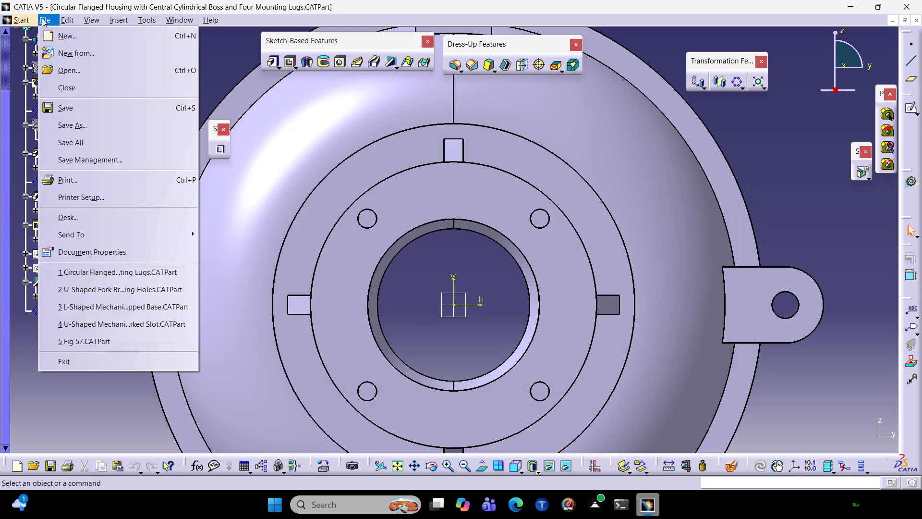
left_click(96, 128)
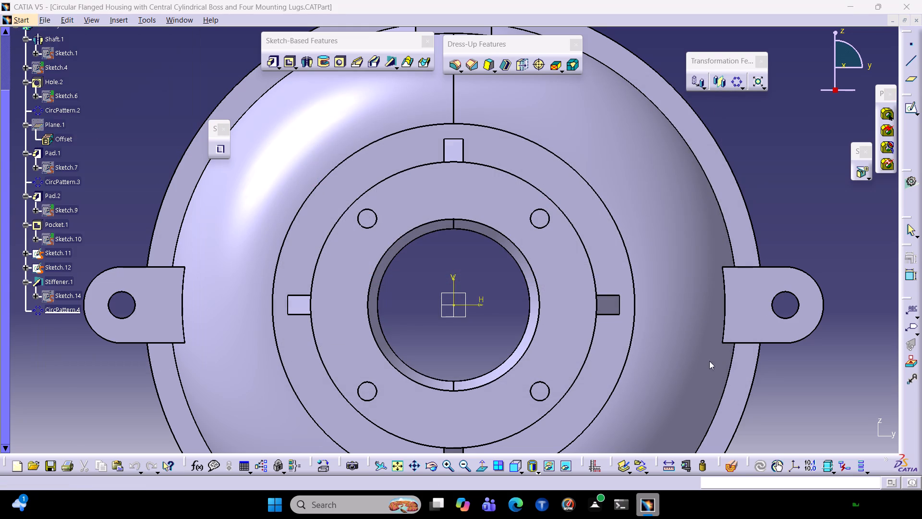
left_click(428, 301)
left_click(436, 332)
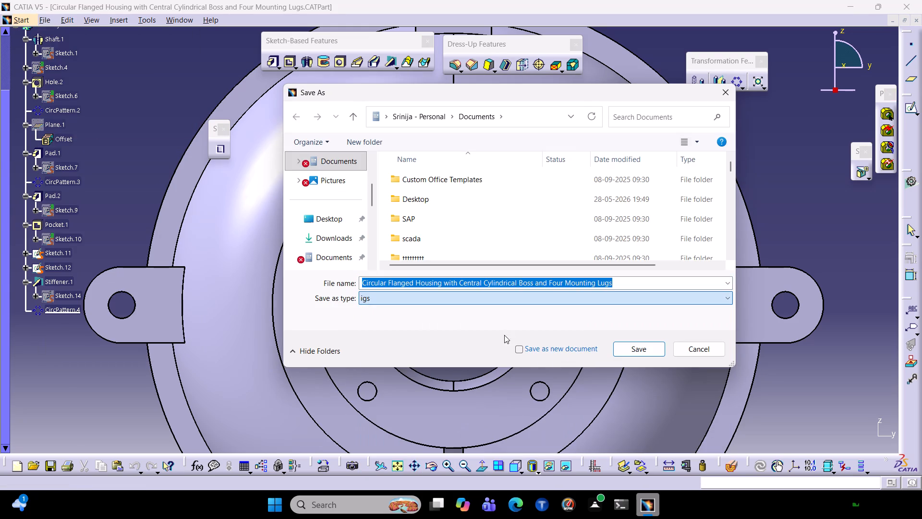
left_click(617, 348)
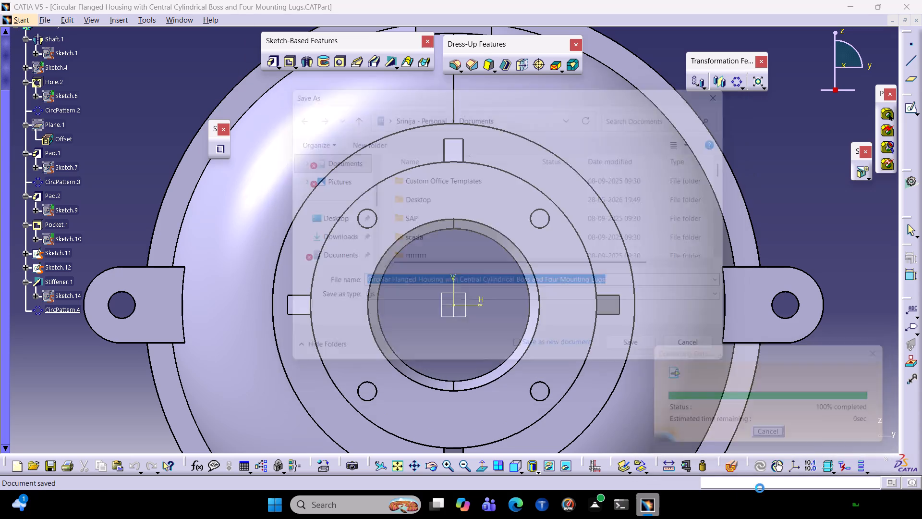
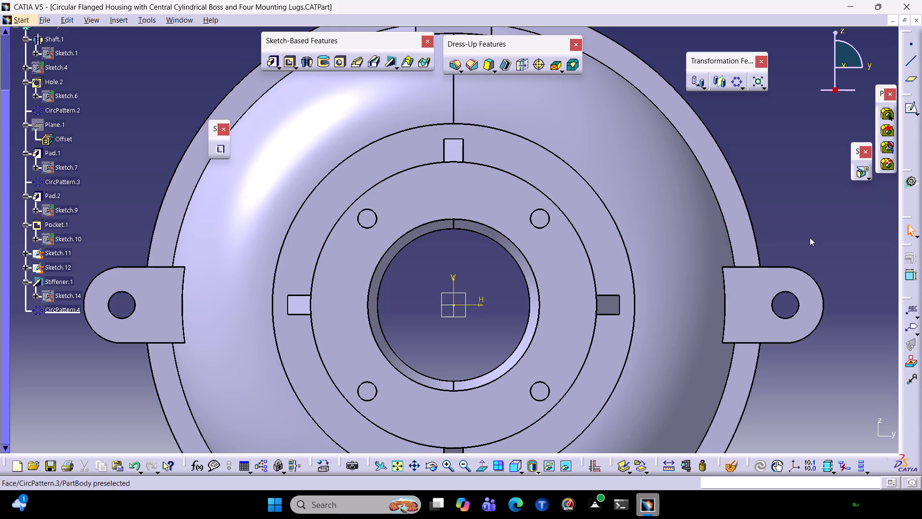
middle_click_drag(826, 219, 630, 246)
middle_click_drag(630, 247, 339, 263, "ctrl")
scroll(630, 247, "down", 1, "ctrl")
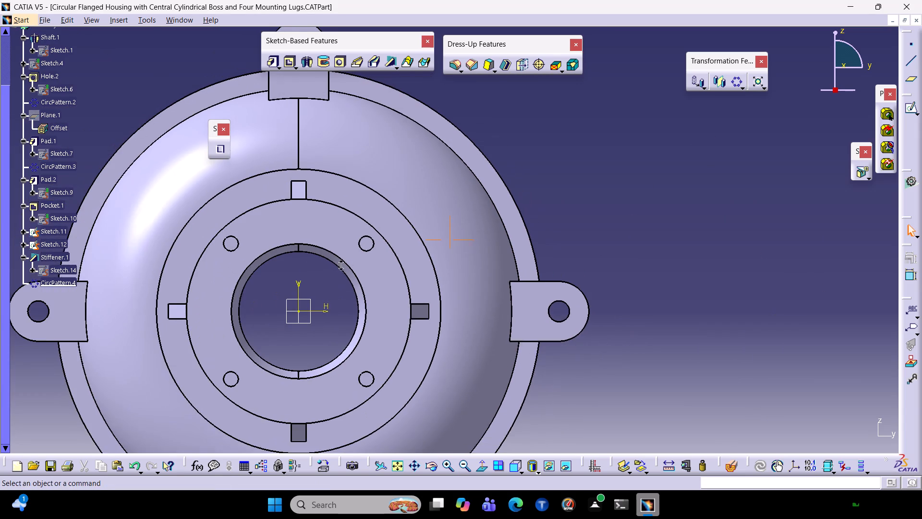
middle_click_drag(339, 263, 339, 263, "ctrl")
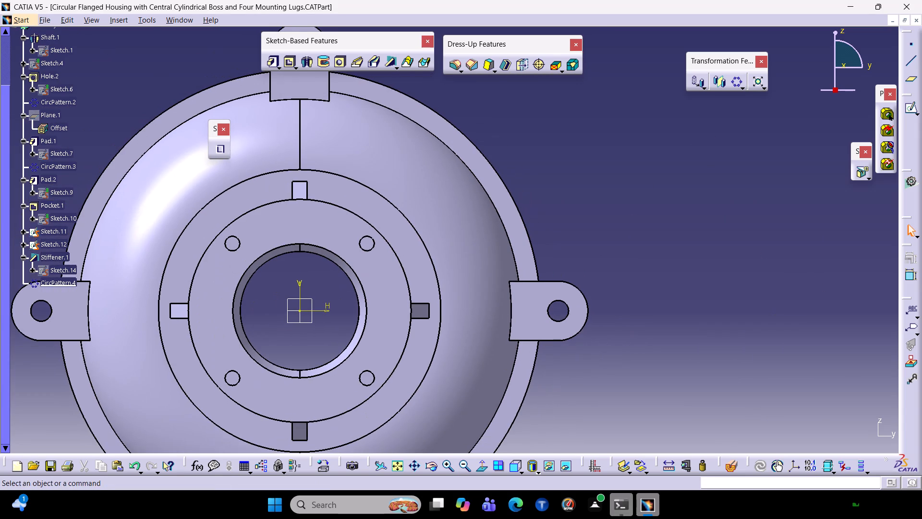
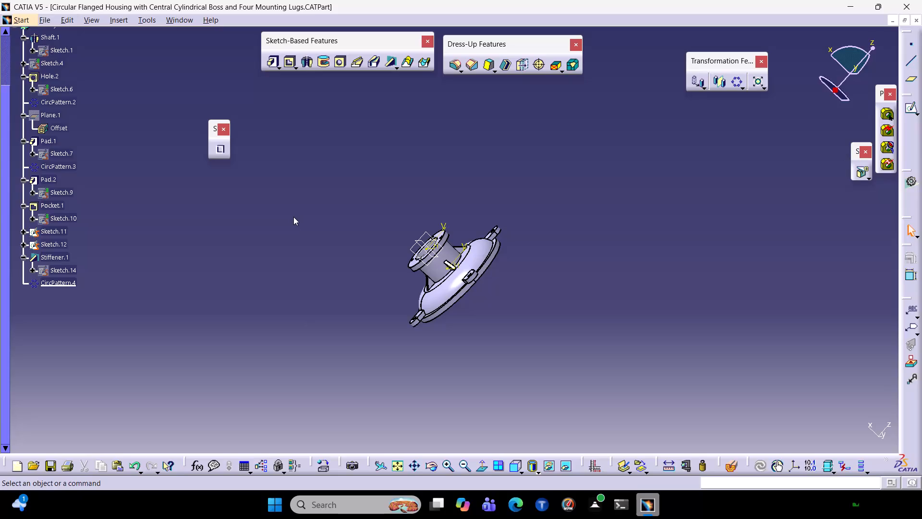
Stop the running macro recording of the flanged housing's modelling operations.
left_click(511, 472)
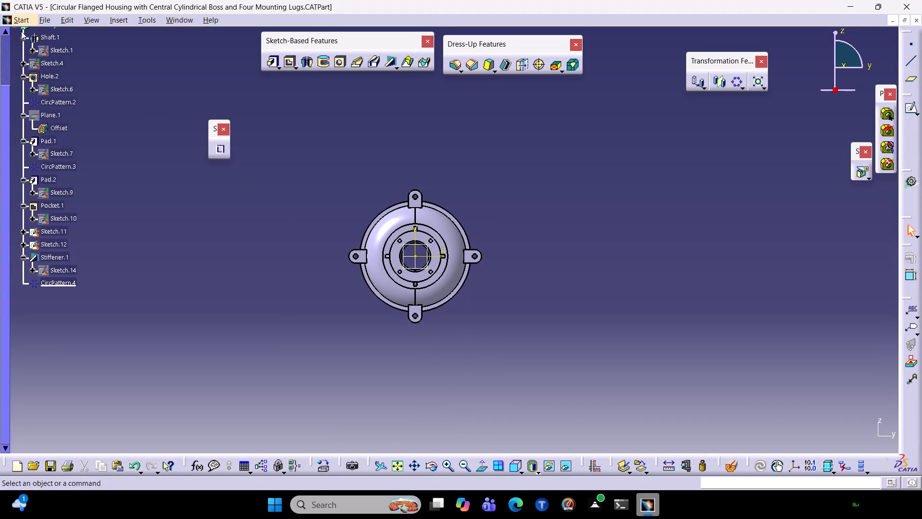
left_click(221, 143)
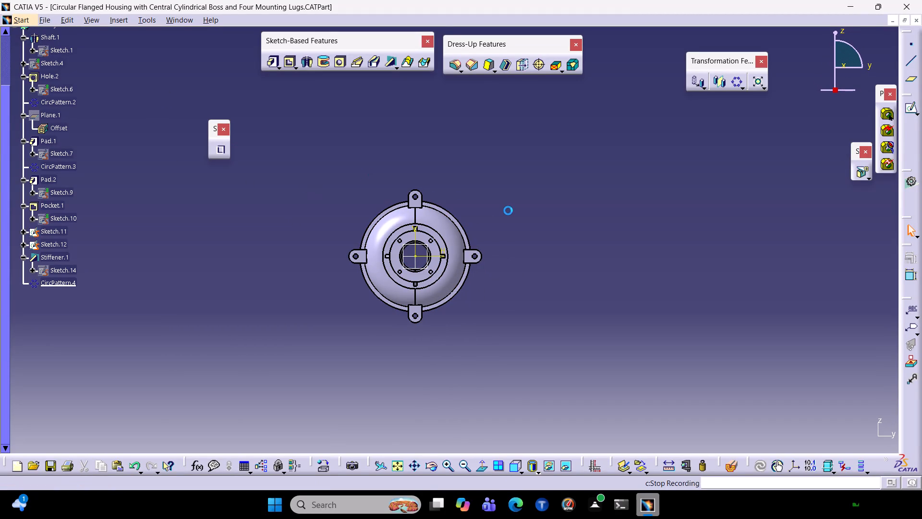